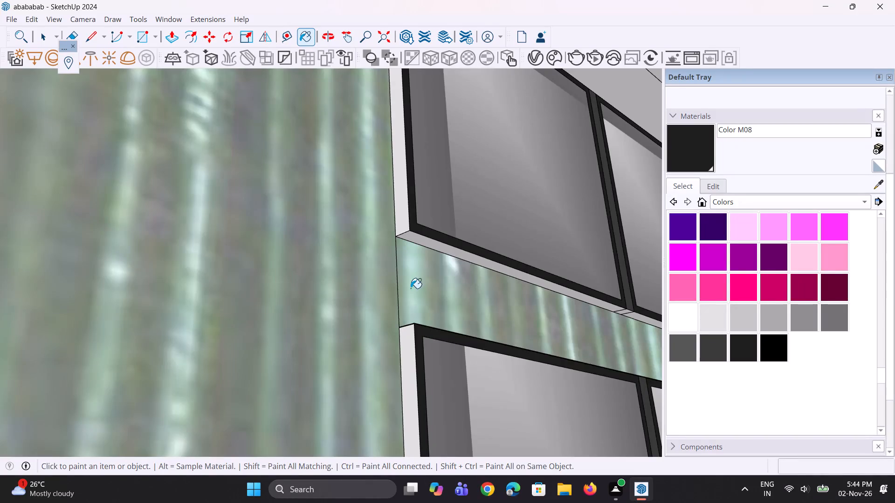
# Paint the white left sides of both frames and the upper frame's underside at the right-hand panel group's left edge with Color M08.
pyautogui.scroll(7, 445, 245)
pyautogui.click(443, 249)
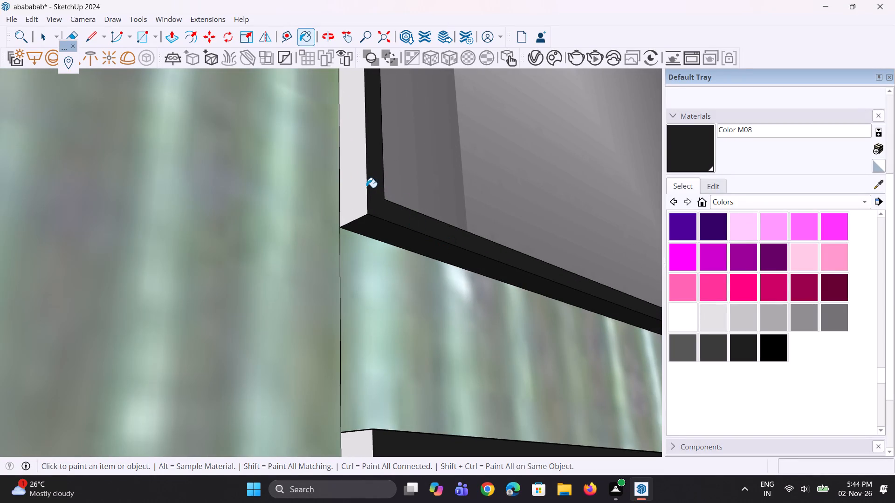
pyautogui.click(364, 188)
pyautogui.scroll(-9, 323, 322)
pyautogui.scroll(-5, 342, 289)
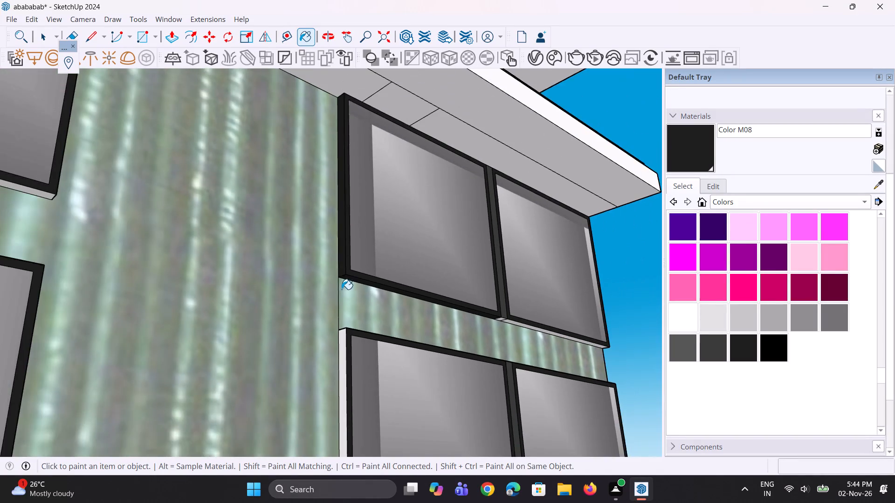
pyautogui.scroll(6, 353, 387)
pyautogui.click(342, 396)
# Paint the top edge of the lower-left panel frame in the right-hand group with Color M08.
pyautogui.scroll(-4, 339, 226)
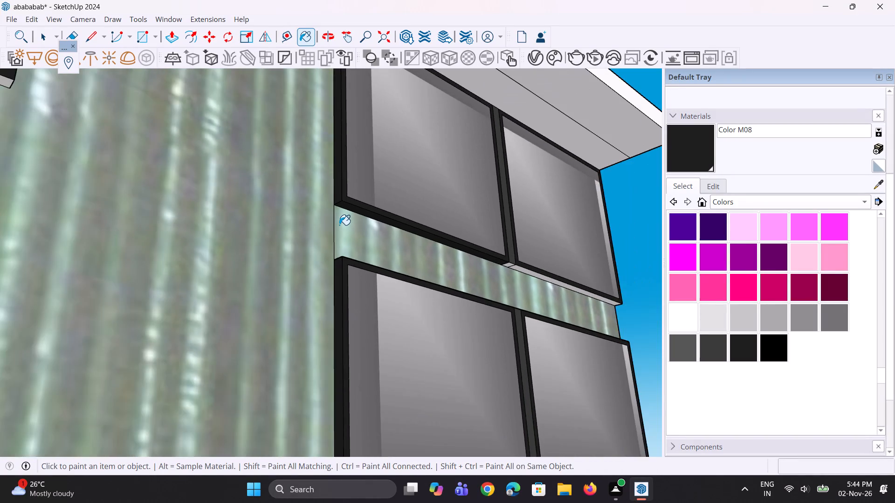
pyautogui.scroll(-6, 339, 225)
pyautogui.moveTo(368, 278); pyautogui.dragTo(365, 414, button='middle')
pyautogui.scroll(3, 382, 388)
pyautogui.scroll(3, 346, 307)
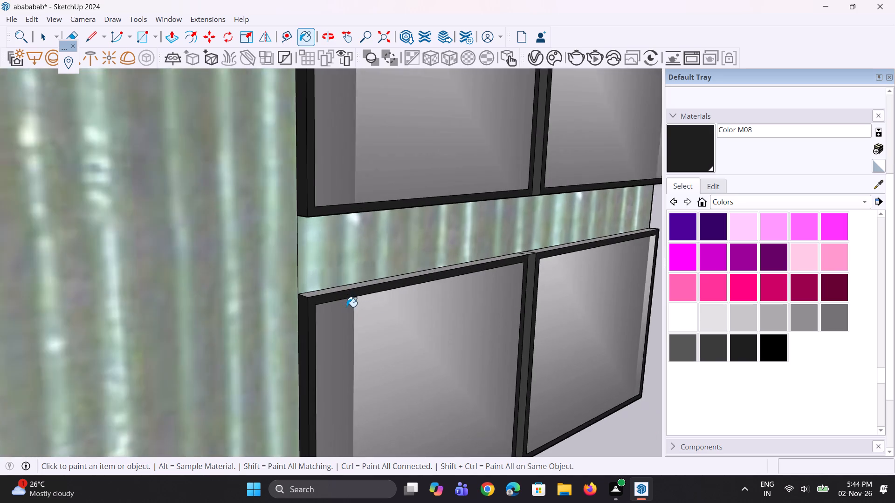
pyautogui.scroll(5, 346, 307)
pyautogui.click(352, 283)
# Paint the left side faces of the upper and lower frames in the middle panel group with Color M08.
pyautogui.moveTo(456, 296); pyautogui.dragTo(312, 300, button='middle')
pyautogui.scroll(-4, 308, 298)
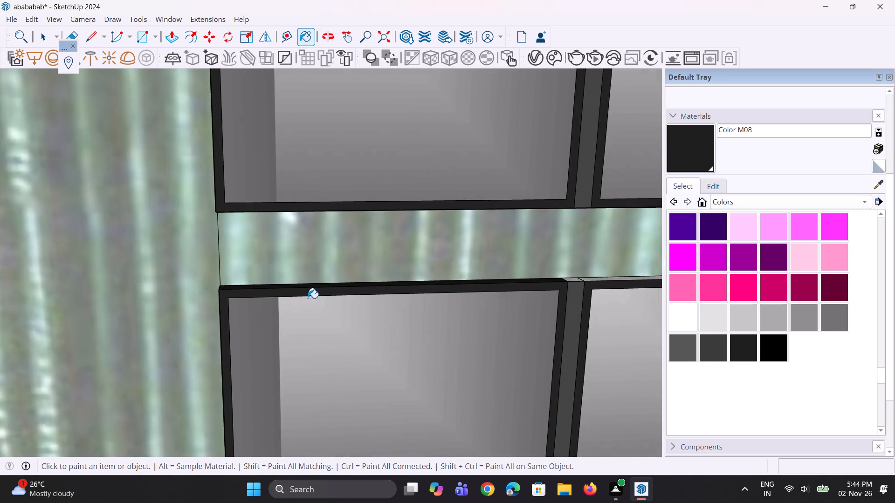
pyautogui.scroll(-4, 308, 298)
pyautogui.scroll(-5, 362, 369)
pyautogui.moveTo(208, 323); pyautogui.dragTo(394, 326, button='middle')
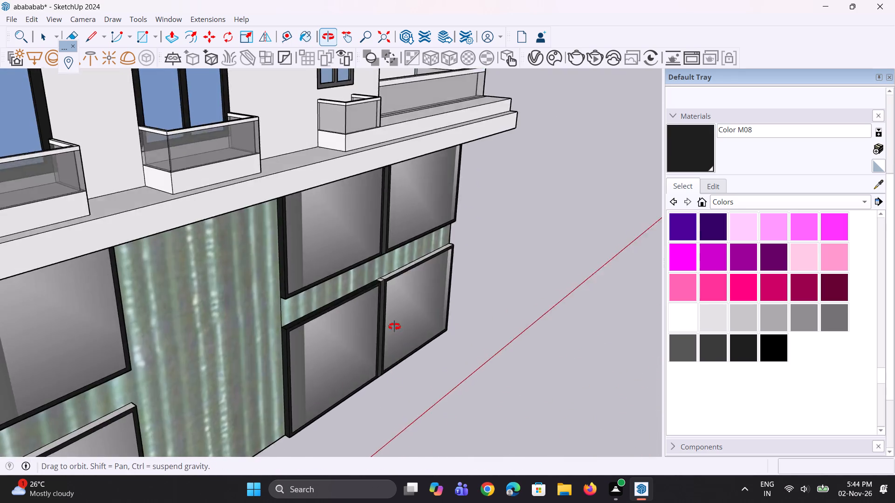
pyautogui.moveTo(394, 326); pyautogui.dragTo(392, 290, button='middle')
pyautogui.scroll(-8, 388, 276)
pyautogui.moveTo(245, 311); pyautogui.dragTo(314, 302, button='middle')
pyautogui.scroll(4, 160, 321)
pyautogui.scroll(6, 228, 294)
pyautogui.click(228, 294)
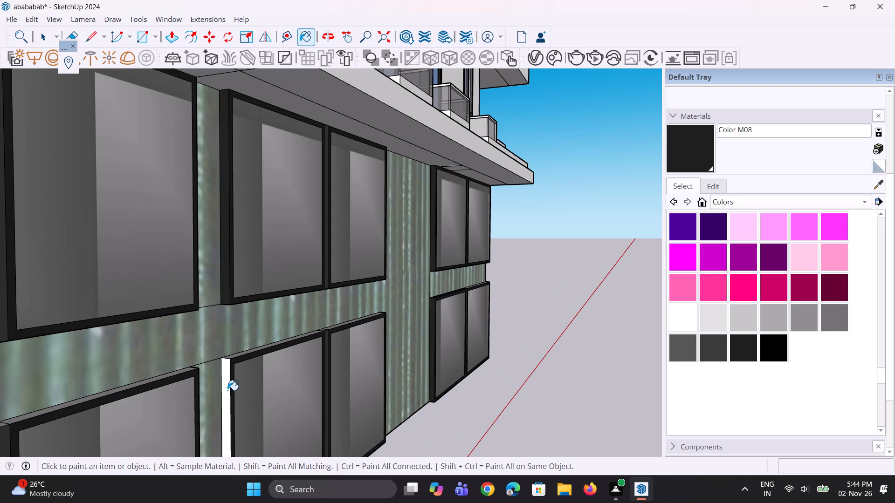
pyautogui.click(226, 392)
# Paint the belt-facing edges of the middle group's two left panels, lower frame top and upper frame underside, with Color M08.
pyautogui.scroll(6, 238, 347)
pyautogui.click(239, 360)
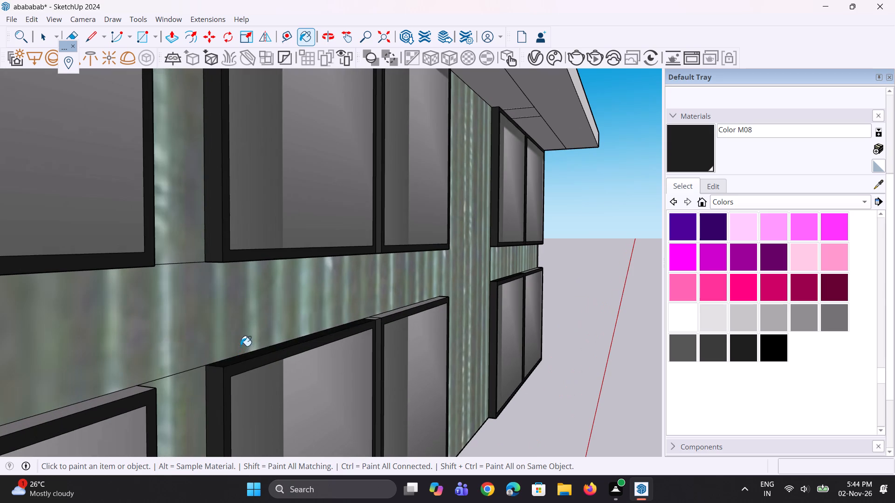
pyautogui.moveTo(242, 334); pyautogui.dragTo(242, 233, button='middle')
pyautogui.click(286, 210)
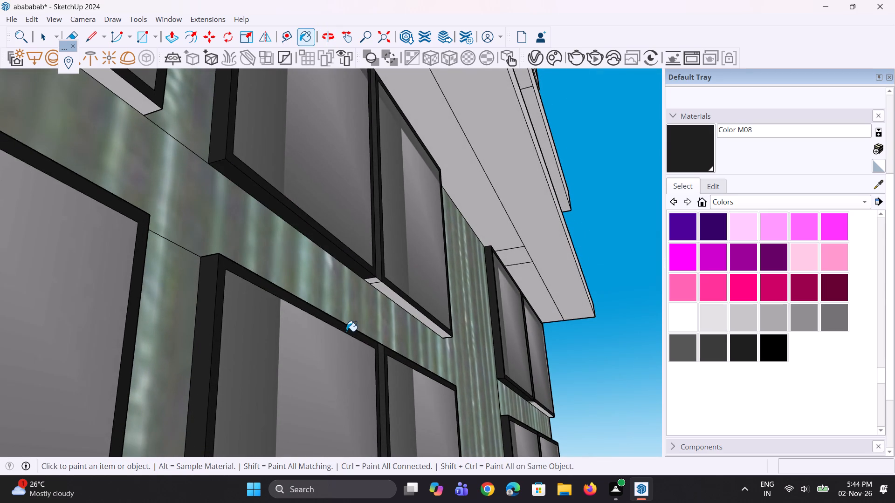
# Paint the underside of the upper frames and their divider in the left-hand panel group with Color M08.
pyautogui.scroll(-10, 346, 332)
pyautogui.scroll(3, 230, 279)
pyautogui.scroll(3, 255, 240)
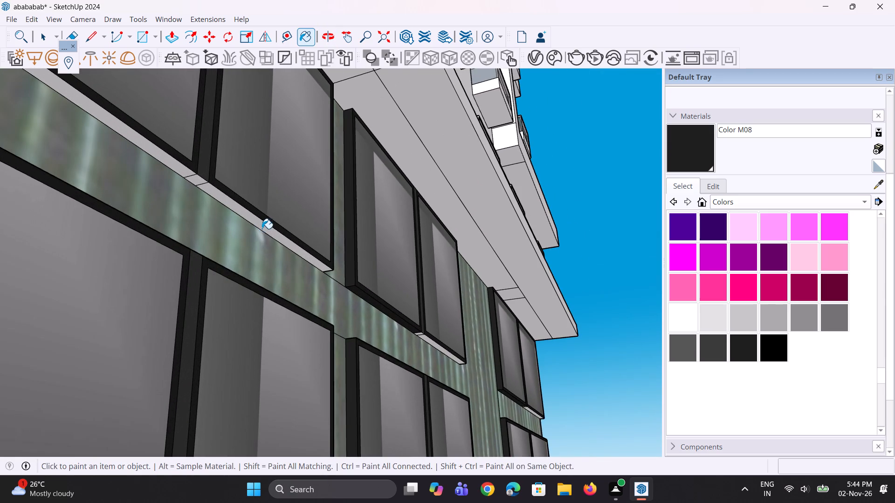
pyautogui.click(262, 229)
pyautogui.scroll(5, 206, 190)
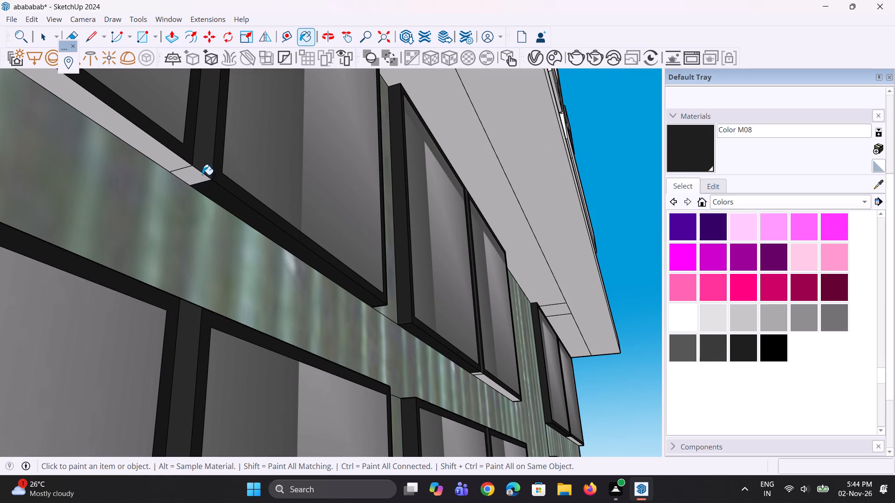
pyautogui.click(202, 175)
pyautogui.click(164, 155)
# Paint the top edges of the lower frames and their divider in the left-hand panel group with Color M08.
pyautogui.scroll(-13, 262, 247)
pyautogui.moveTo(194, 263); pyautogui.dragTo(189, 409, button='middle')
pyautogui.scroll(4, 198, 409)
pyautogui.scroll(3, 248, 386)
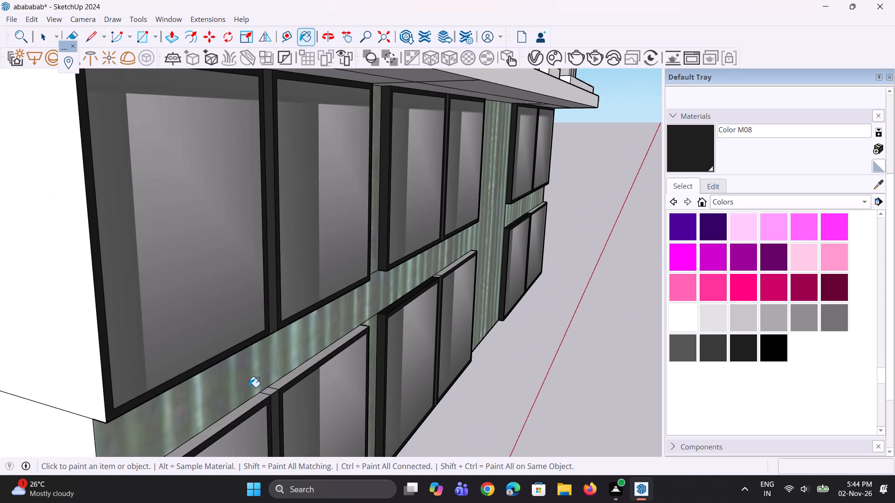
pyautogui.scroll(3, 258, 406)
pyautogui.click(258, 401)
pyautogui.scroll(3, 303, 373)
pyautogui.click(306, 367)
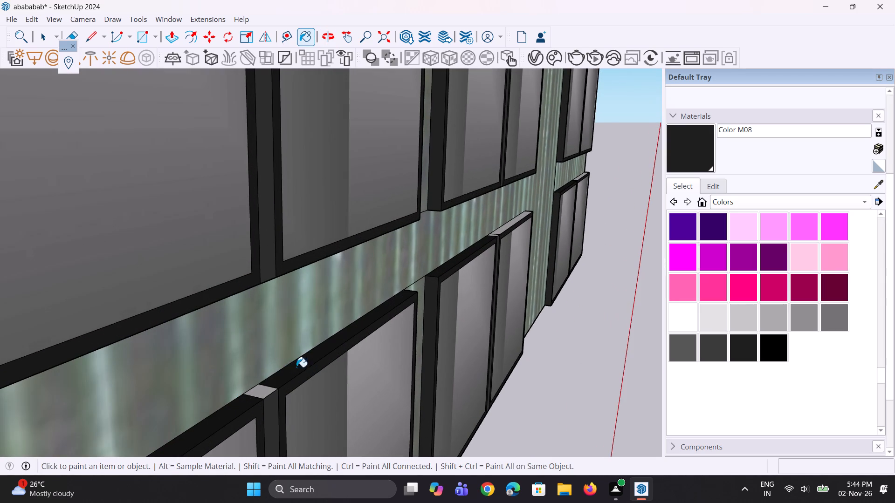
pyautogui.scroll(3, 252, 382)
pyautogui.click(260, 405)
pyautogui.click(262, 393)
# Paint the right side faces of the left-hand group's upper and lower frames, beside the narrow wall strip, with Color M08.
pyautogui.scroll(-5, 135, 330)
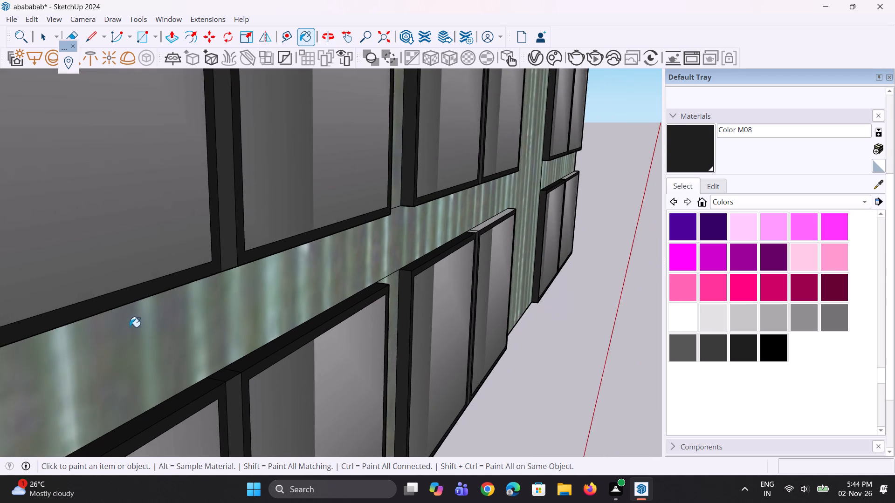
pyautogui.scroll(-5, 131, 326)
pyautogui.moveTo(278, 329); pyautogui.dragTo(0, 328, button='middle')
pyautogui.moveTo(421, 330); pyautogui.dragTo(335, 323, button='middle')
pyautogui.scroll(3, 310, 317)
pyautogui.scroll(4, 240, 270)
pyautogui.click(239, 270)
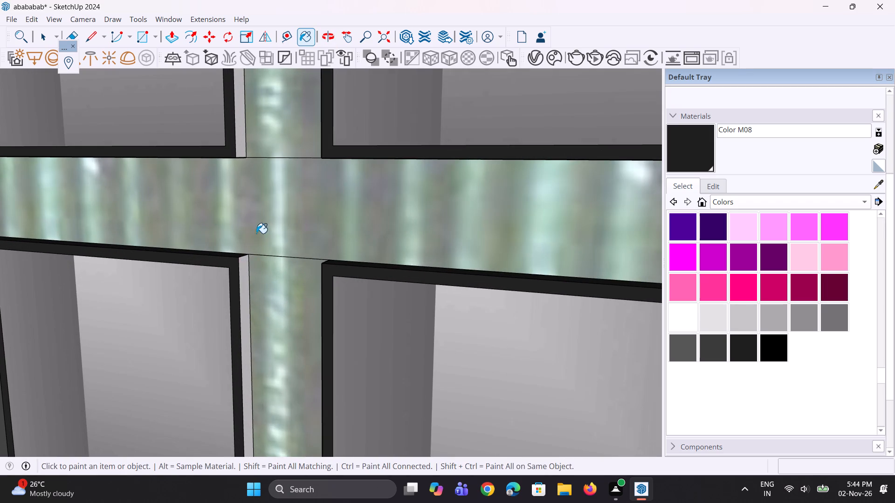
pyautogui.click(241, 286)
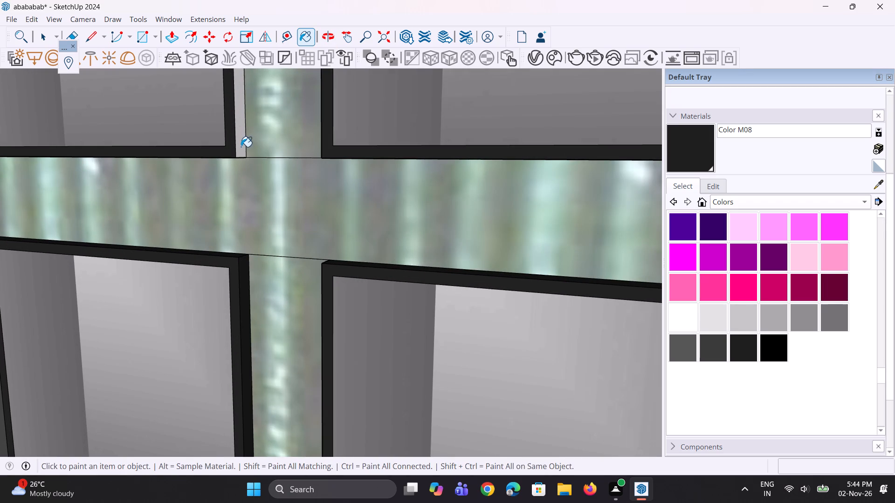
pyautogui.click(241, 147)
# Paint the tops of the lower divider and the lower-right panel frame in the middle group with Color M08.
pyautogui.scroll(-6, 271, 221)
pyautogui.moveTo(335, 317); pyautogui.dragTo(623, 327, button='middle')
pyautogui.moveTo(522, 298); pyautogui.dragTo(351, 265, button='middle')
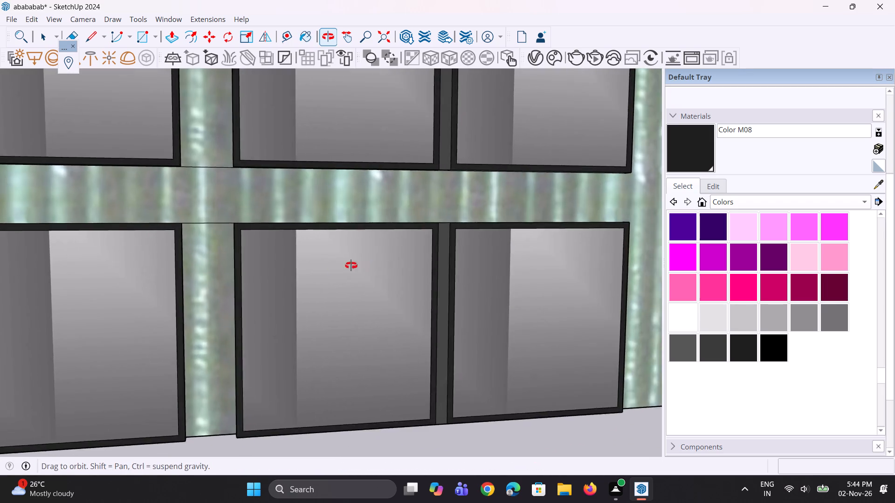
pyautogui.moveTo(351, 265); pyautogui.dragTo(274, 356, button='middle')
pyautogui.scroll(3, 383, 269)
pyautogui.scroll(7, 419, 289)
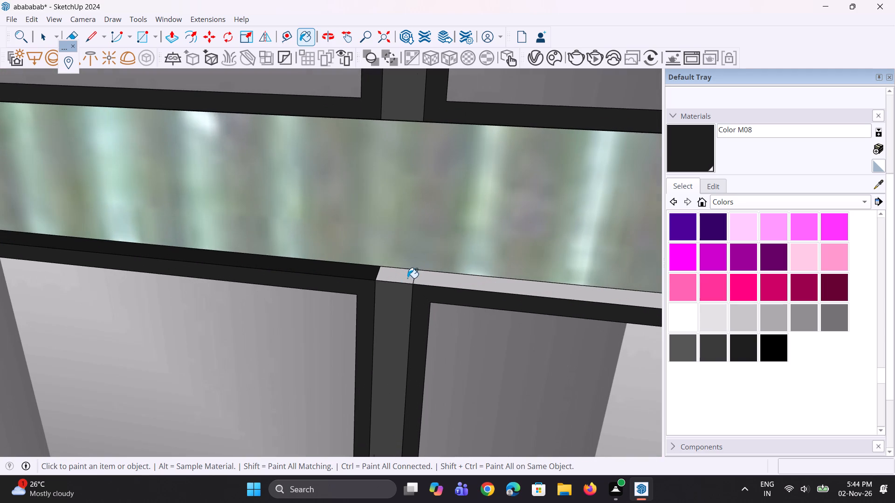
pyautogui.click(407, 278)
pyautogui.click(428, 286)
pyautogui.click(432, 286)
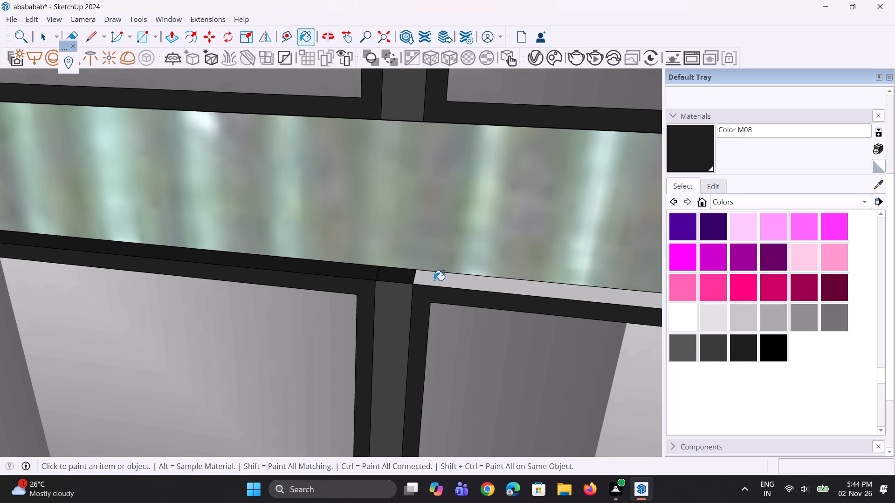
pyautogui.click(434, 280)
# Paint the right side faces of the middle group's lower and upper frames, beside the wide corrugated wall, with Color M08.
pyautogui.scroll(-16, 332, 244)
pyautogui.moveTo(483, 302); pyautogui.dragTo(376, 293, button='middle')
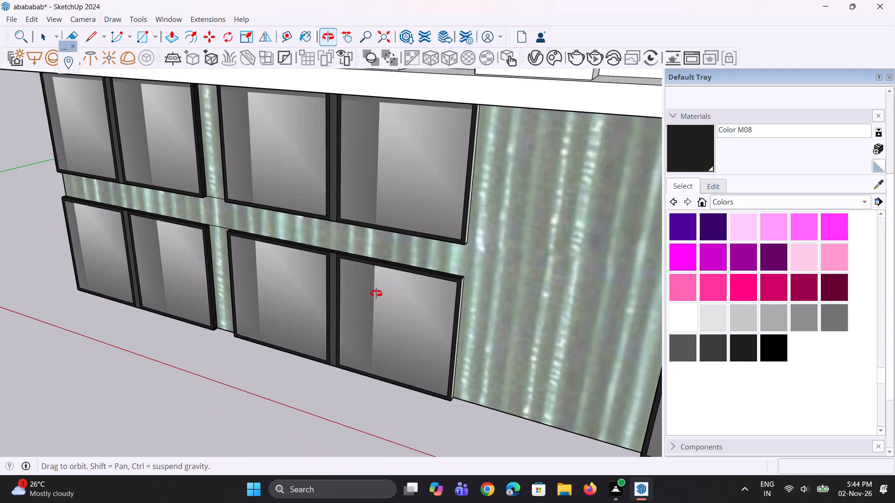
pyautogui.moveTo(376, 293); pyautogui.dragTo(311, 292, button='middle')
pyautogui.scroll(3, 444, 312)
pyautogui.scroll(3, 423, 347)
pyautogui.click(416, 345)
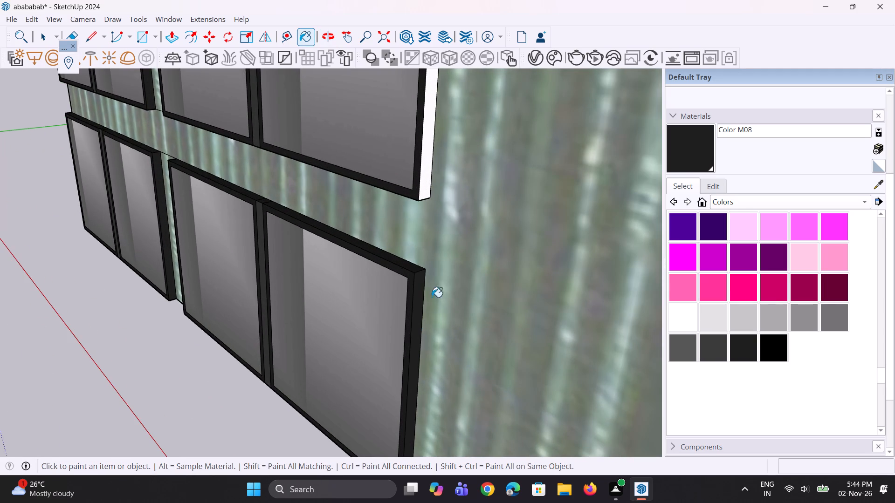
pyautogui.click(427, 187)
# Paint the undersides of the upper-right panel frame and the upper divider in the middle group with Color M08.
pyautogui.scroll(-5, 372, 320)
pyautogui.moveTo(303, 340); pyautogui.dragTo(592, 313, button='middle')
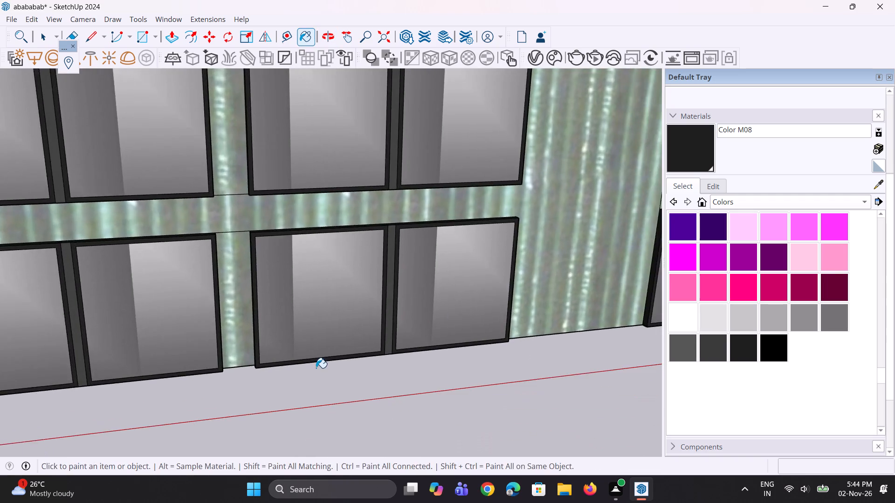
pyautogui.scroll(-5, 316, 368)
pyautogui.moveTo(374, 347); pyautogui.dragTo(160, 204, button='middle')
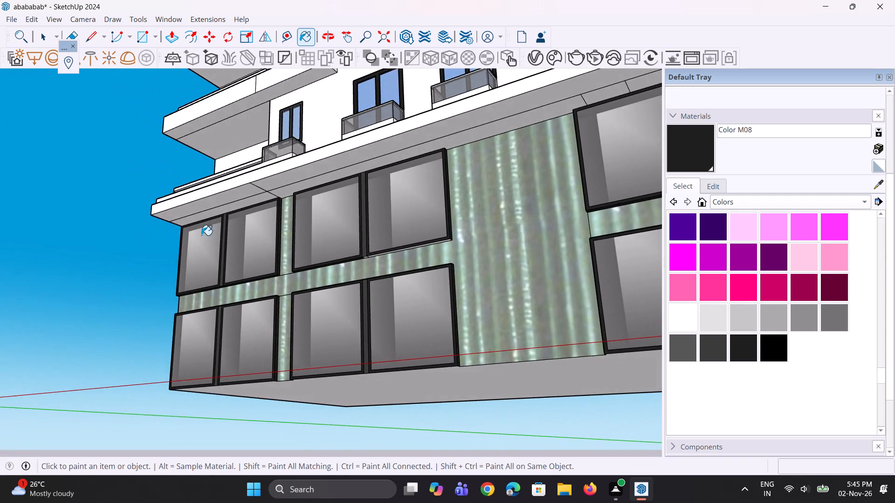
pyautogui.scroll(-4, 201, 235)
pyautogui.moveTo(302, 285); pyautogui.dragTo(304, 233, button='middle')
pyautogui.scroll(8, 337, 255)
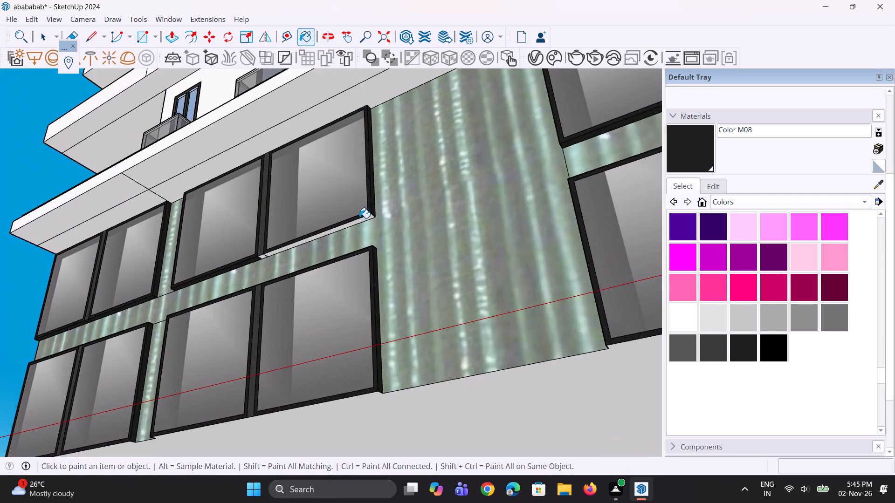
pyautogui.scroll(4, 359, 218)
pyautogui.click(361, 221)
pyautogui.scroll(5, 186, 263)
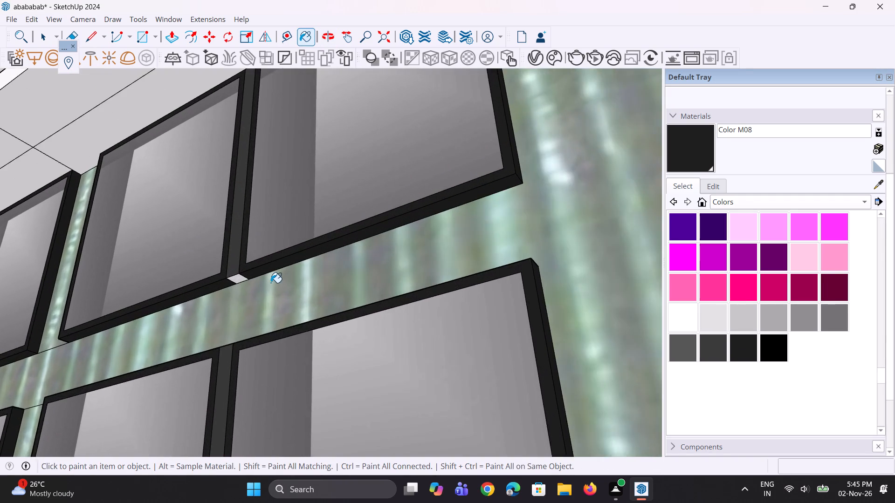
pyautogui.scroll(2, 271, 283)
pyautogui.scroll(4, 227, 275)
pyautogui.click(227, 275)
# Paint the undersides of the upper-right panel frame and the upper divider in the right-hand group with Color M08.
pyautogui.scroll(-11, 208, 299)
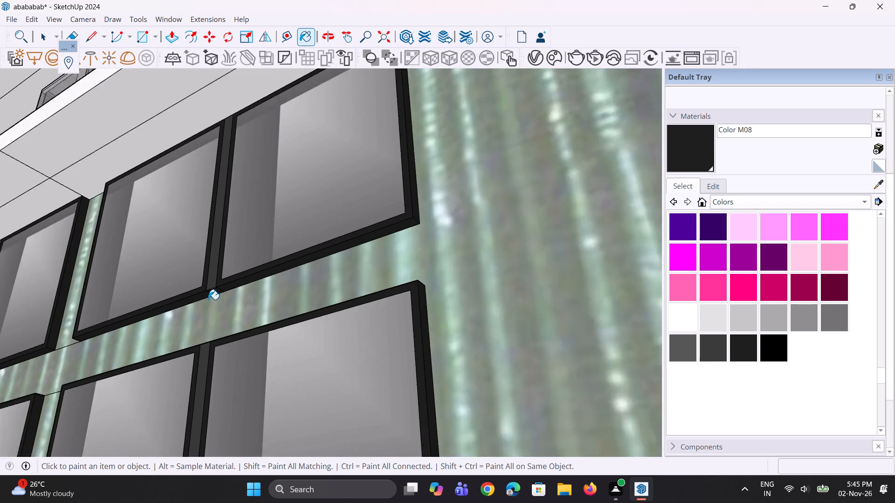
pyautogui.scroll(-10, 208, 299)
pyautogui.moveTo(539, 233); pyautogui.dragTo(535, 199, button='middle')
pyautogui.scroll(4, 505, 164)
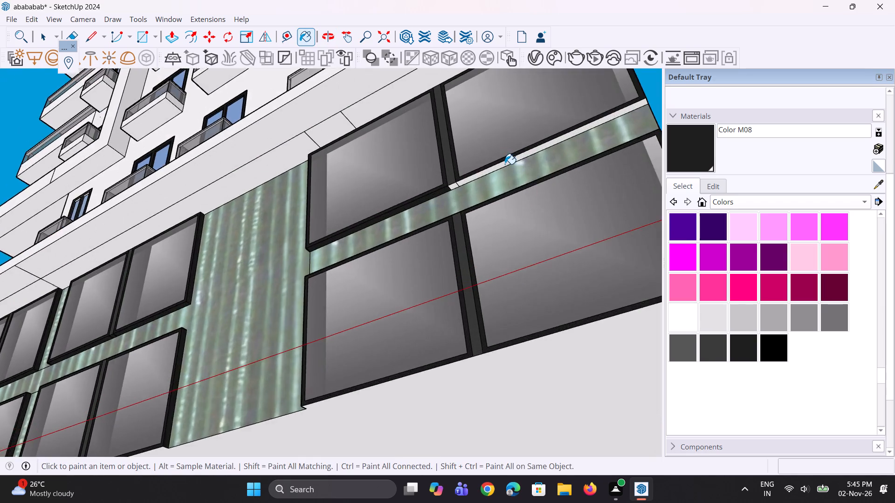
pyautogui.scroll(7, 505, 164)
pyautogui.click(505, 162)
pyautogui.scroll(7, 450, 191)
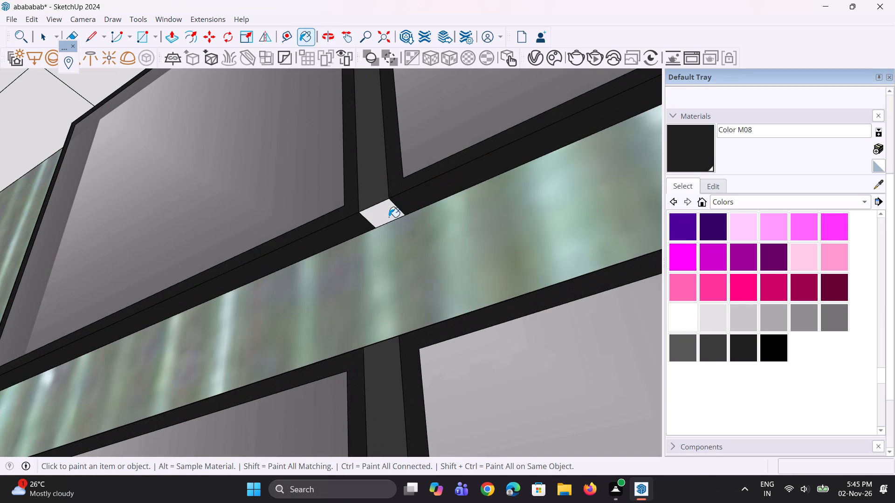
pyautogui.click(389, 217)
# Paint the tops of the lower divider and the lower-right panel frame in the right-hand group with Color M08.
pyautogui.scroll(-16, 384, 209)
pyautogui.moveTo(405, 197); pyautogui.dragTo(435, 401, button='middle')
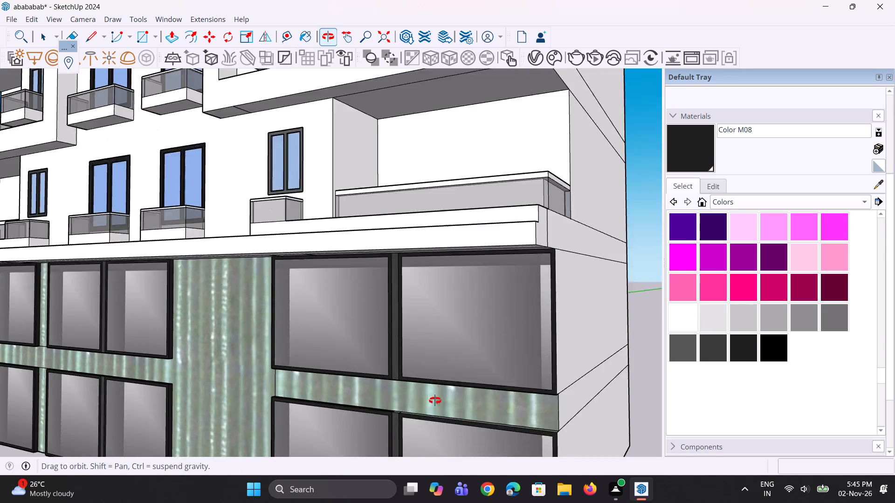
pyautogui.moveTo(435, 401); pyautogui.dragTo(437, 404, button='middle')
pyautogui.scroll(-5, 404, 292)
pyautogui.scroll(4, 403, 449)
pyautogui.scroll(9, 419, 400)
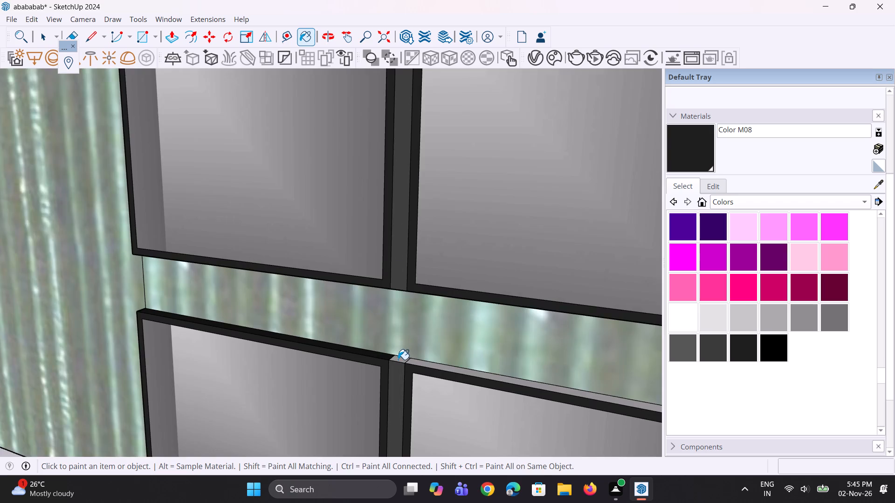
pyautogui.scroll(6, 398, 360)
pyautogui.moveTo(398, 360); pyautogui.dragTo(404, 360)
pyautogui.click(467, 367)
pyautogui.scroll(-5, 371, 352)
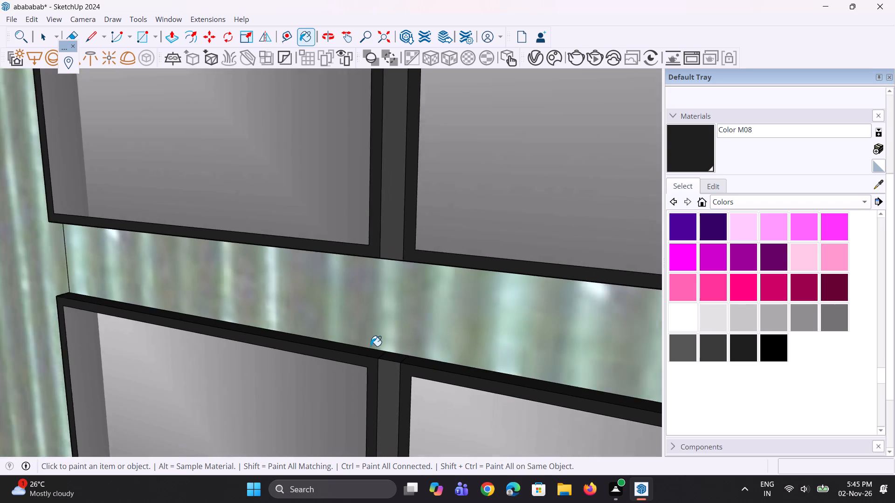
# Inspect the painted frame edges and cladding of the front base from both ends and from farther away.
pyautogui.scroll(-6, 369, 344)
pyautogui.moveTo(282, 360); pyautogui.dragTo(116, 268, button='middle')
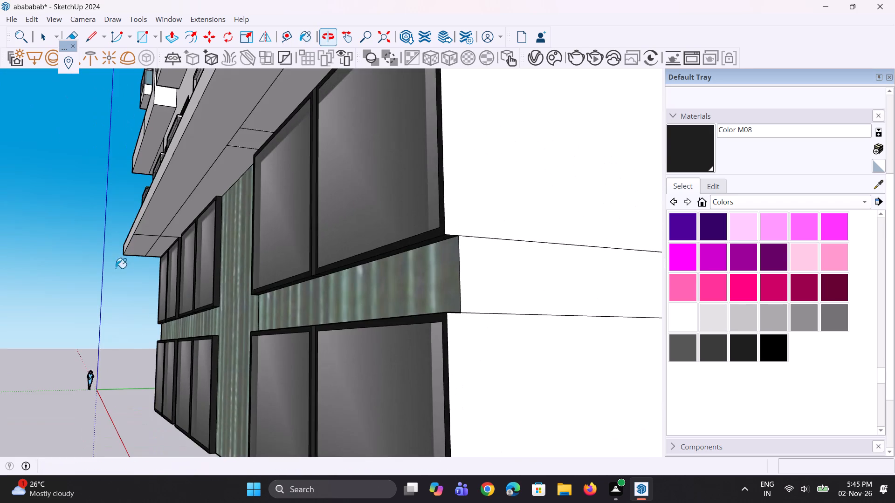
pyautogui.scroll(-10, 276, 276)
pyautogui.moveTo(152, 328); pyautogui.dragTo(377, 329, button='middle')
pyautogui.moveTo(260, 345); pyautogui.dragTo(427, 332, button='middle')
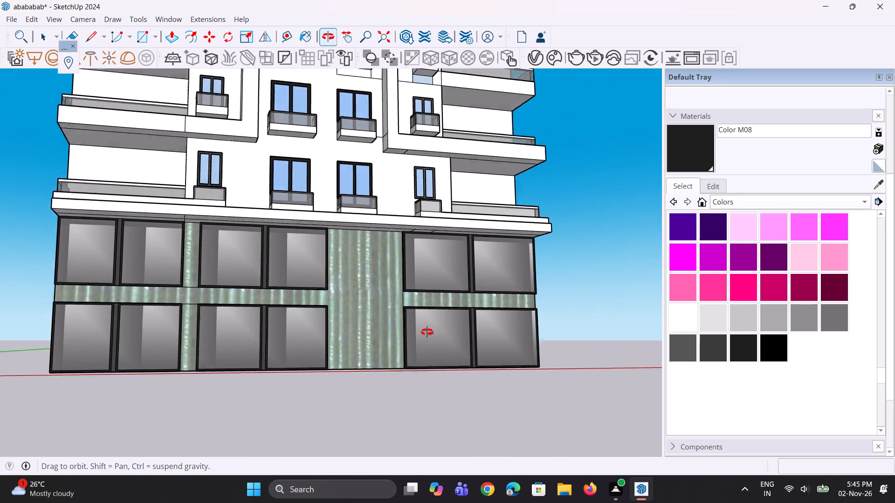
pyautogui.moveTo(427, 332); pyautogui.dragTo(431, 331, button='middle')
pyautogui.moveTo(344, 332); pyautogui.dragTo(462, 386, button='middle')
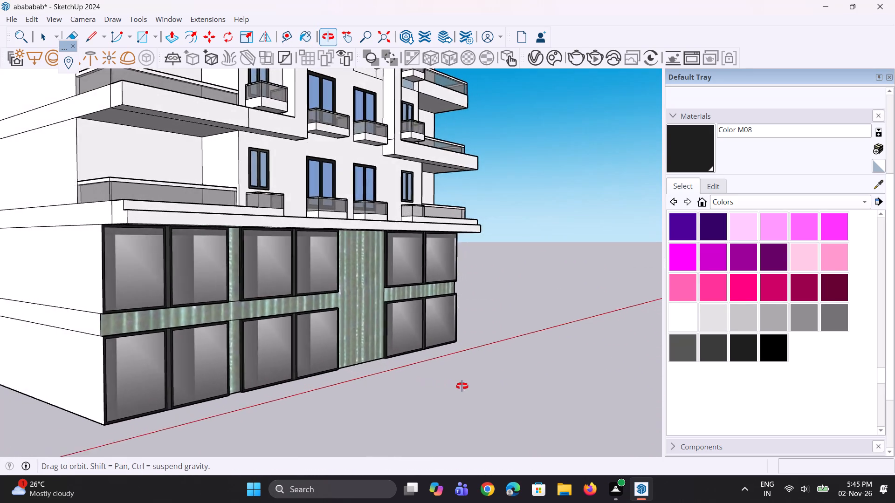
pyautogui.moveTo(462, 386); pyautogui.dragTo(487, 389, button='middle')
pyautogui.scroll(-4, 440, 360)
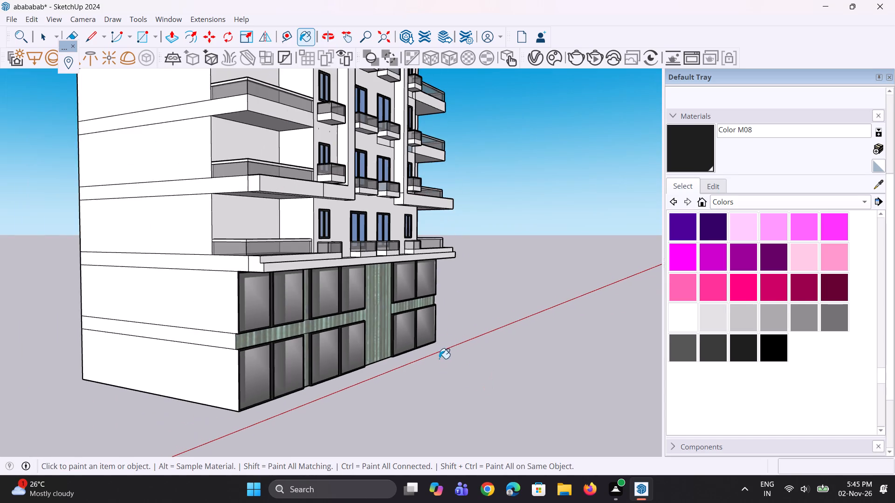
pyautogui.scroll(-5, 424, 369)
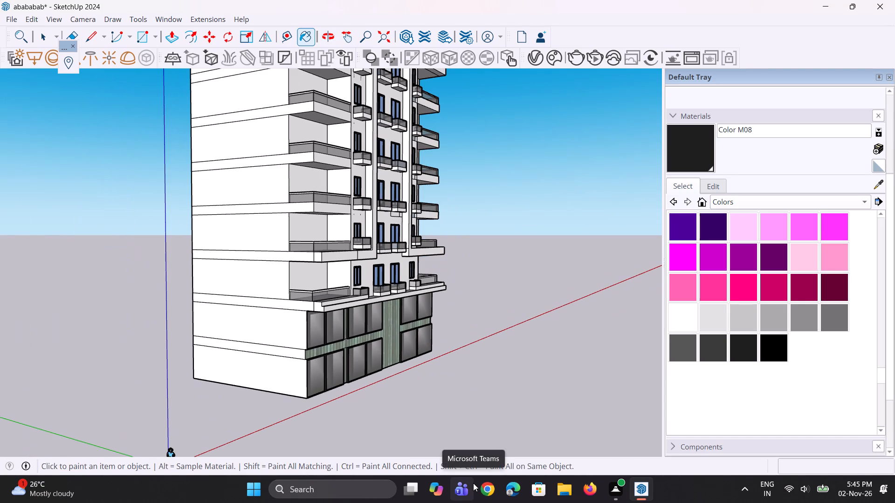
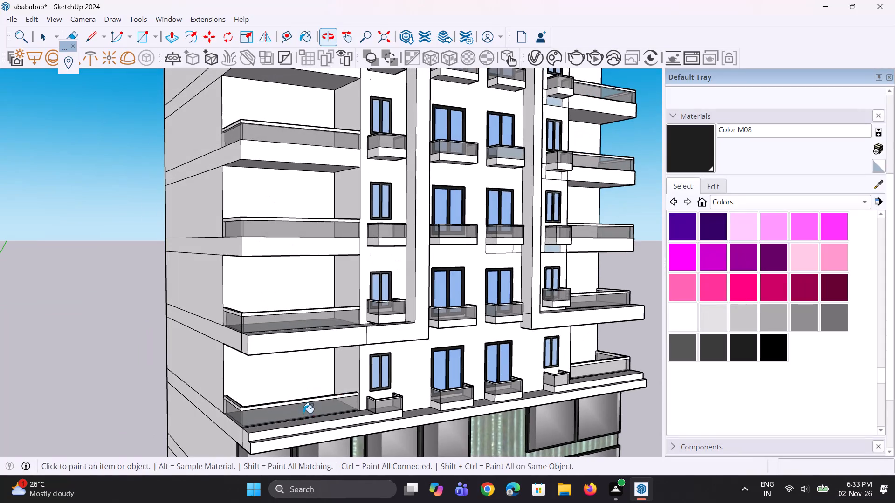
# Draw a rectangle about 14' 6" by 9' 8" on the back wall of the lowest left-hand balcony.
pyautogui.press('space')
pyautogui.press('r')
pyautogui.moveTo(241, 385); pyautogui.dragTo(200, 442, button='middle')
pyautogui.scroll(5, 231, 422)
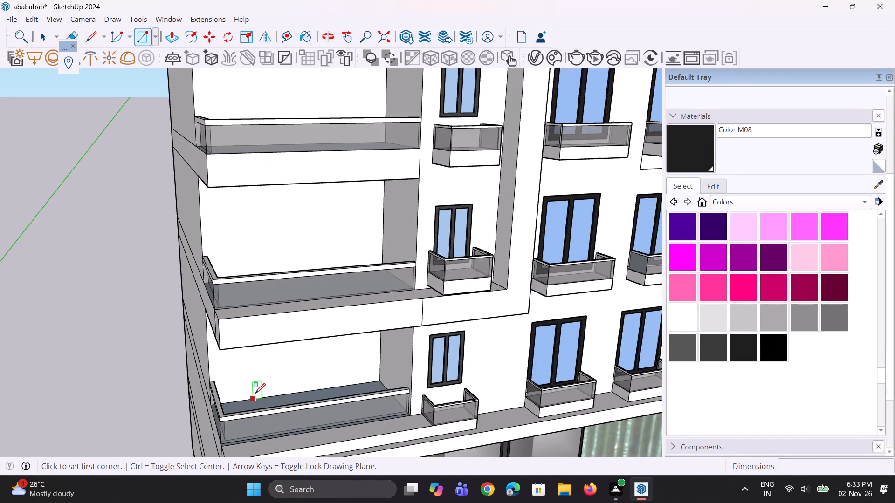
pyautogui.scroll(3, 255, 394)
pyautogui.click(249, 379)
pyautogui.moveTo(336, 377); pyautogui.dragTo(320, 317, button='middle')
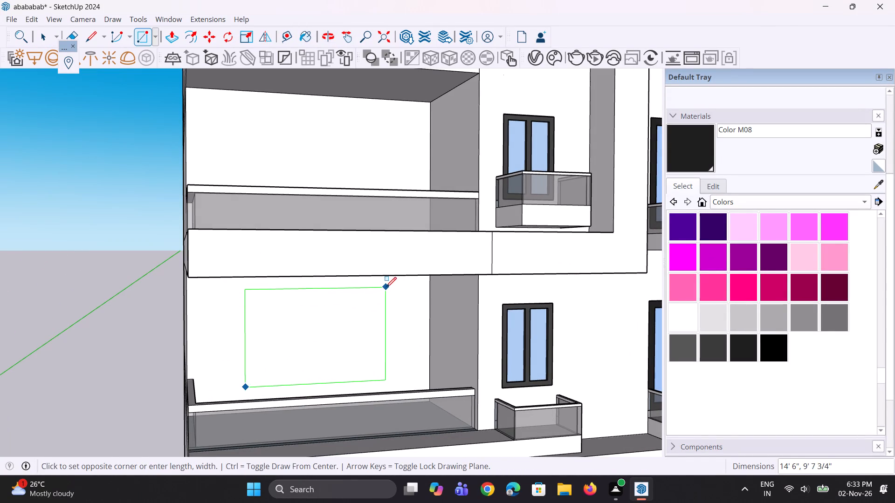
pyautogui.click(387, 283)
pyautogui.moveTo(331, 282); pyautogui.dragTo(369, 262, button='middle')
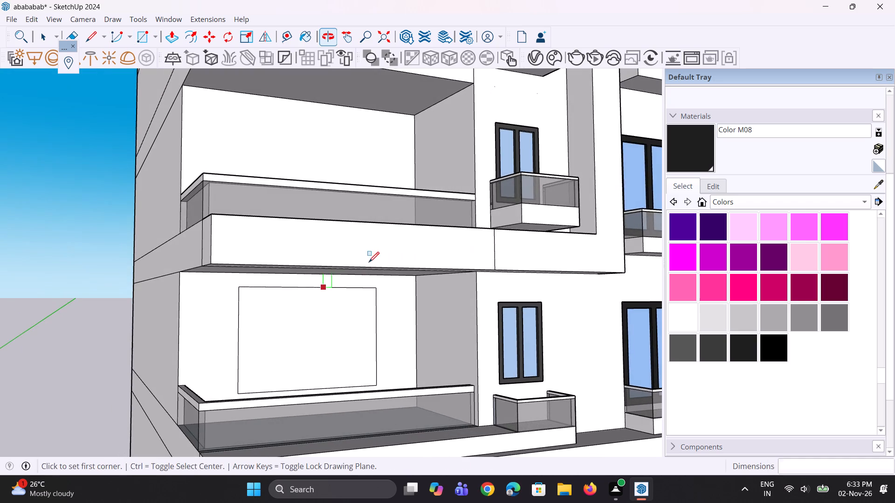
# Move the rectangle's bottom edge straight down toward the balcony floor to make the opening taller.
pyautogui.scroll(-4, 348, 246)
pyautogui.press('space')
pyautogui.press('space')
pyautogui.moveTo(277, 223); pyautogui.dragTo(291, 320, button='middle')
pyautogui.scroll(4, 286, 348)
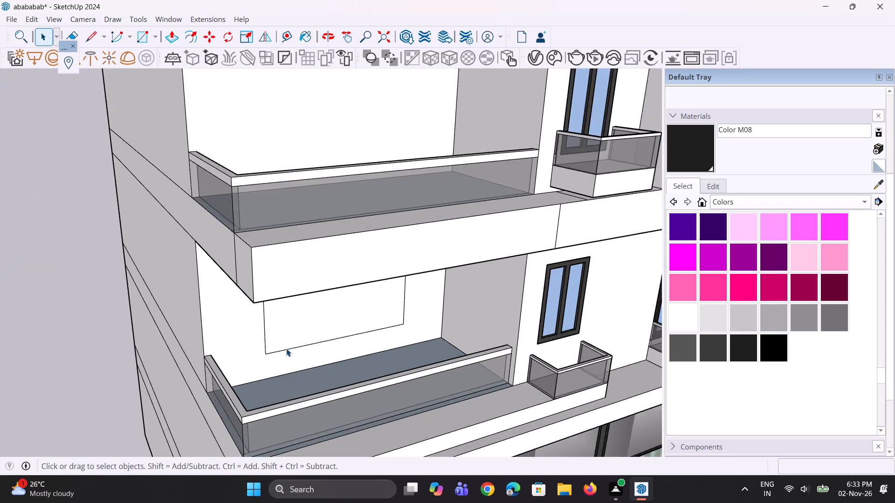
pyautogui.scroll(3, 286, 348)
pyautogui.click(280, 350)
pyautogui.scroll(8, 248, 367)
pyautogui.press('m')
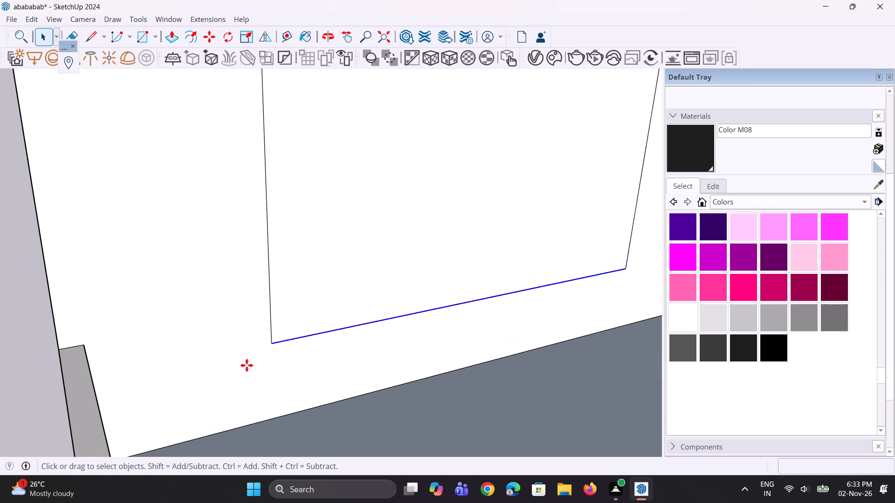
pyautogui.click(273, 342)
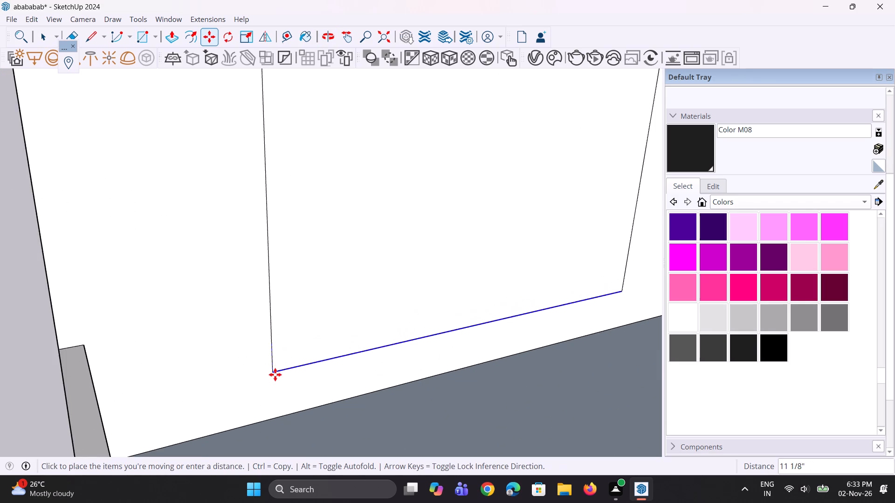
pyautogui.click(275, 387)
pyautogui.moveTo(290, 393); pyautogui.dragTo(259, 307, button='middle')
pyautogui.press('space')
# Copy the rectangular face about 29' 4" along the red axis to the open space beside the building.
pyautogui.scroll(-11, 259, 307)
pyautogui.press('space')
pyautogui.press('space')
pyautogui.press('space')
pyautogui.click(92, 321)
pyautogui.click(386, 255)
pyautogui.scroll(-5, 386, 255)
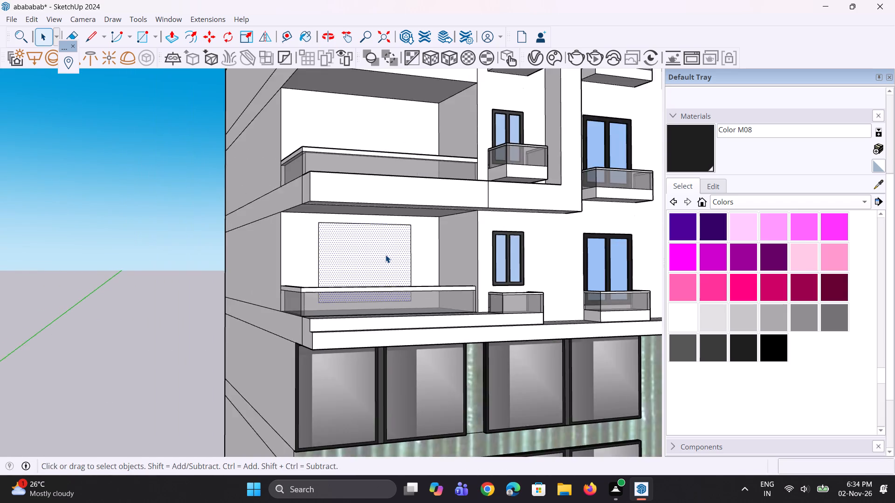
pyautogui.scroll(-6, 386, 255)
pyautogui.moveTo(386, 255); pyautogui.dragTo(318, 276, button='middle')
pyautogui.scroll(2, 349, 258)
pyautogui.press('m')
pyautogui.scroll(4, 363, 257)
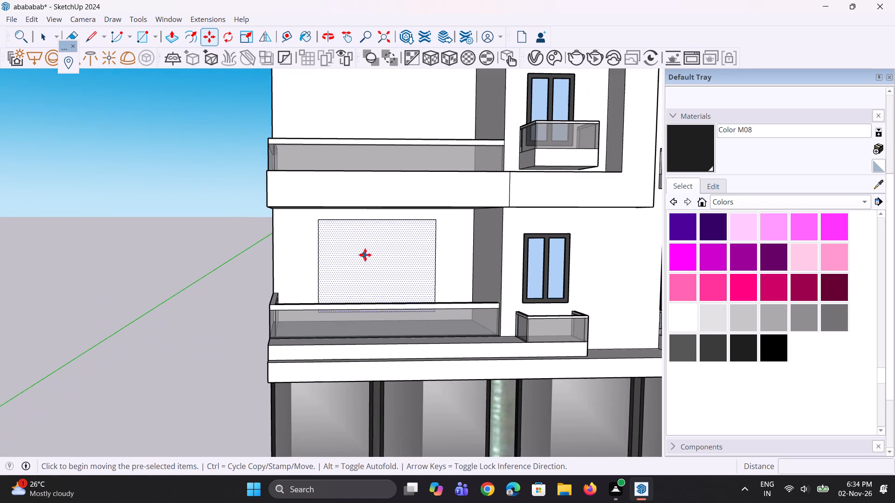
pyautogui.click(370, 252)
pyautogui.click(130, 252)
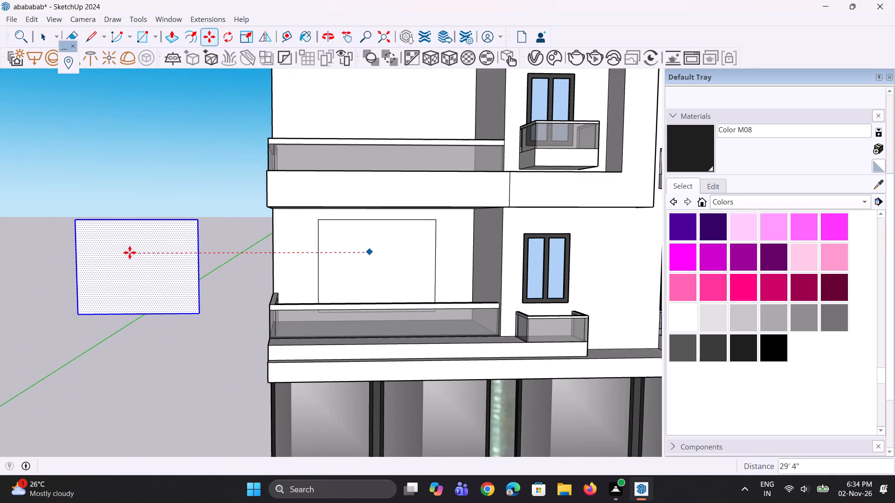
# Move the copied face about 18' 6" farther from the building along the red axis.
pyautogui.scroll(-5, 363, 251)
pyautogui.scroll(-5, 558, 309)
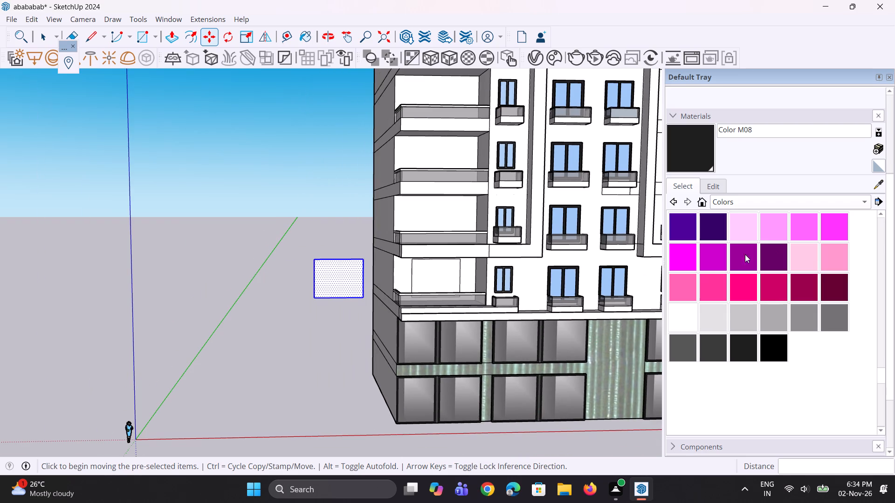
pyautogui.scroll(6, 274, 282)
pyautogui.click(369, 315)
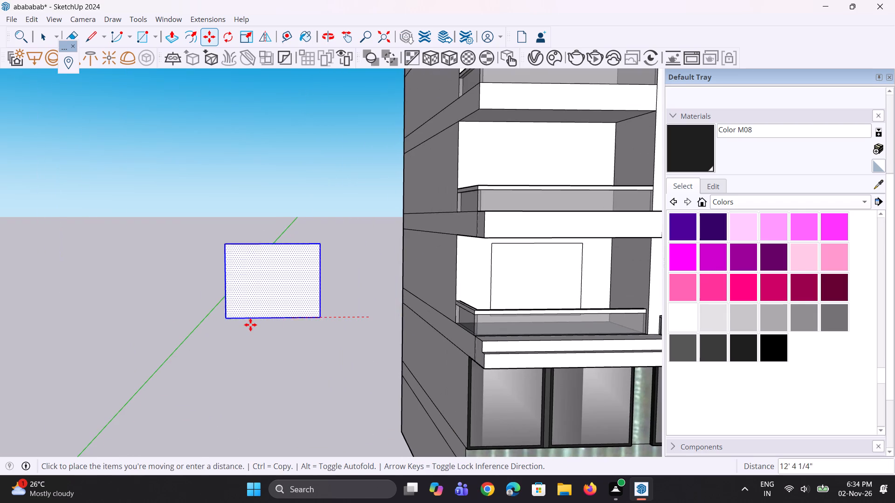
pyautogui.click(250, 317)
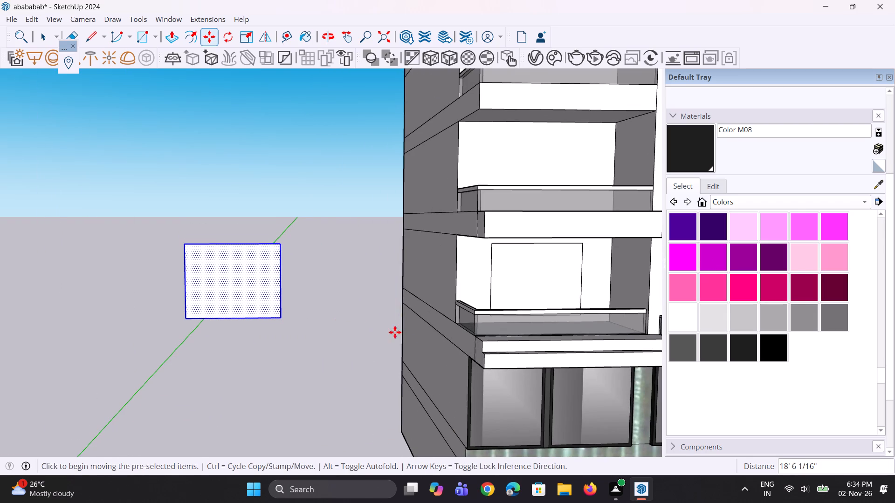
# Extrude the copied face 3" into a thin panel.
pyautogui.scroll(-5, 170, 338)
pyautogui.moveTo(172, 337); pyautogui.dragTo(183, 338, button='middle')
pyautogui.press('space')
pyautogui.press('space')
pyautogui.scroll(3, 213, 277)
pyautogui.press('p')
pyautogui.click(194, 327)
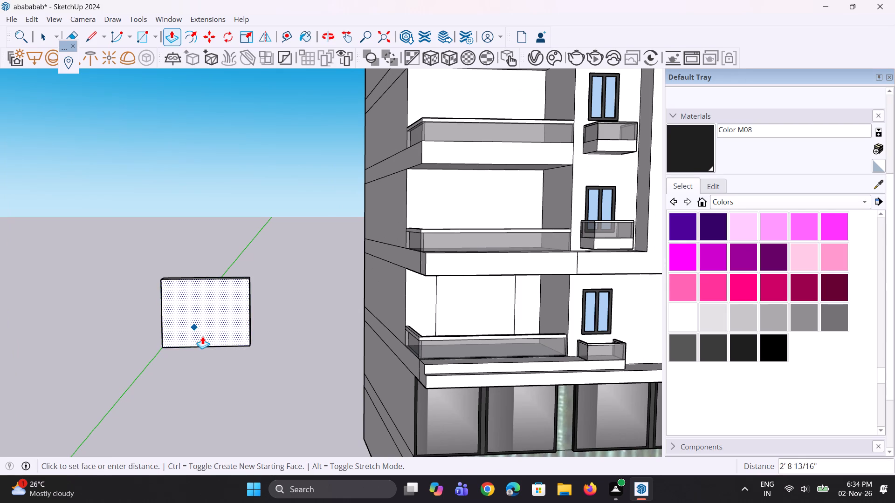
pyautogui.press('3')
pyautogui.hotkey('shift', '"')
pyautogui.press('Return')
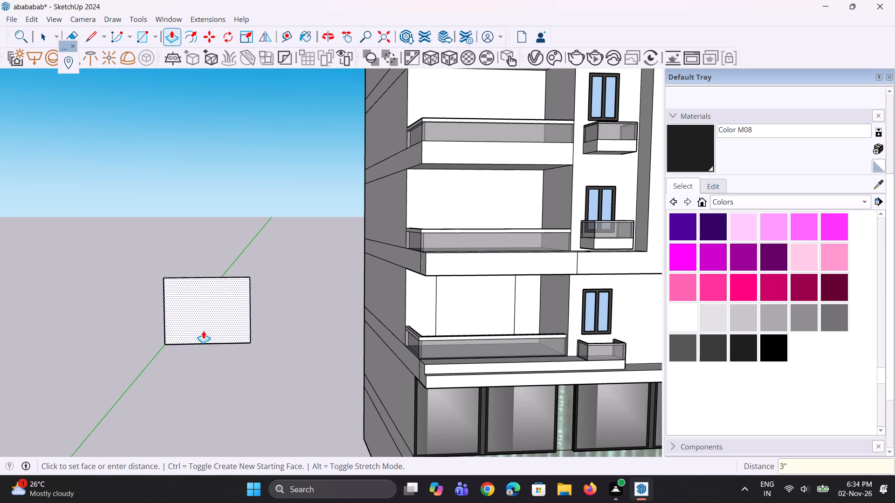
# Offset the panel's front face outline inward by about 7 5/16" to form a frame border.
pyautogui.press('space')
pyautogui.press('space')
pyautogui.click(280, 285)
pyautogui.scroll(4, 219, 275)
pyautogui.scroll(3, 190, 338)
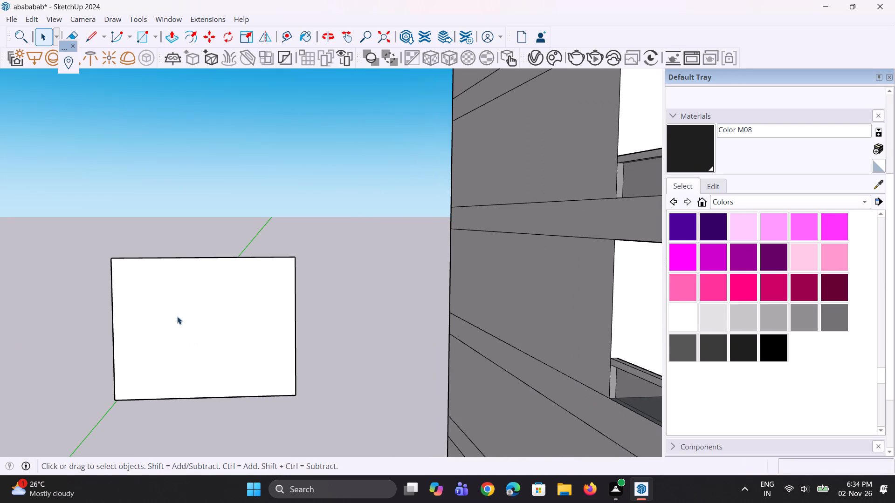
pyautogui.click(187, 313)
pyautogui.press('f')
pyautogui.click(117, 292)
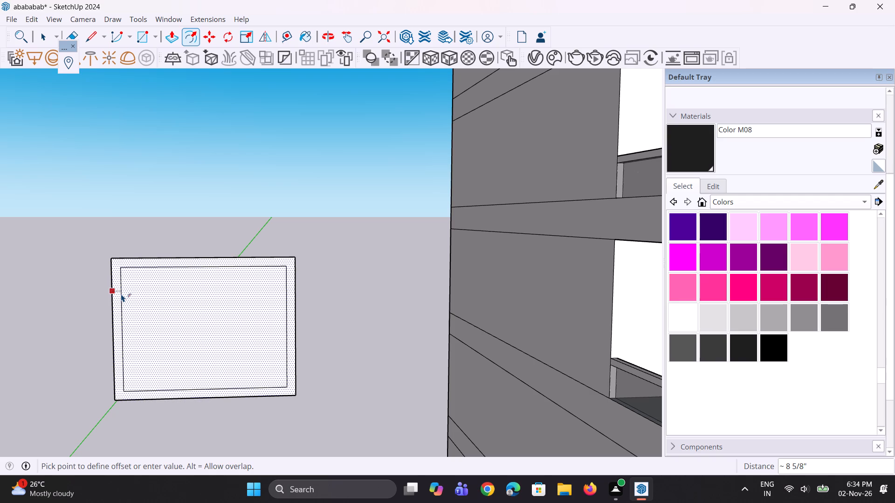
pyautogui.click(120, 294)
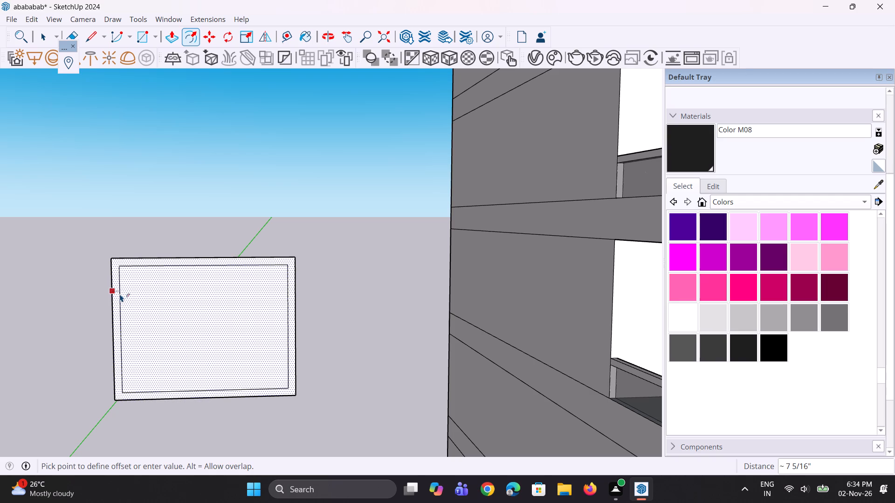
# Draw short horizontal lines from the inner outline's upper-left and lower-left corners to the panel's outer edge, separating the left stile.
pyautogui.press('space')
pyautogui.press('space')
pyautogui.click(201, 211)
pyautogui.scroll(2, 128, 255)
pyautogui.press('l')
pyautogui.scroll(3, 128, 255)
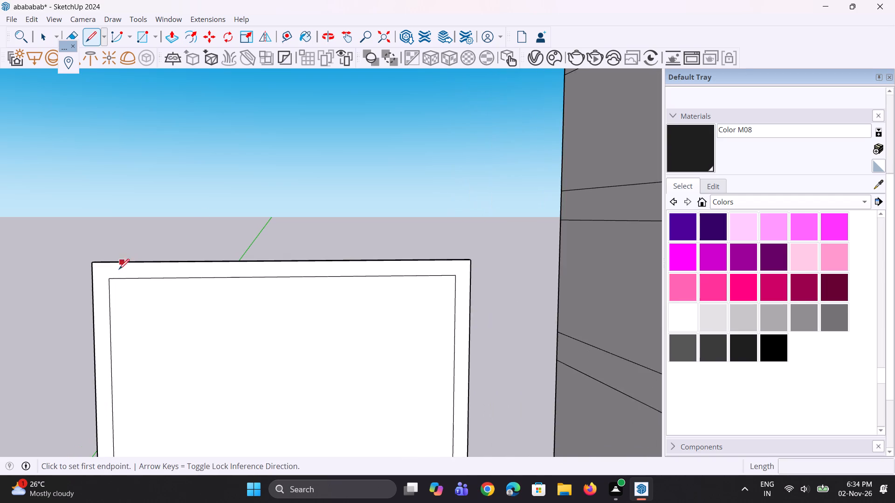
pyautogui.scroll(4, 117, 273)
pyautogui.click(104, 283)
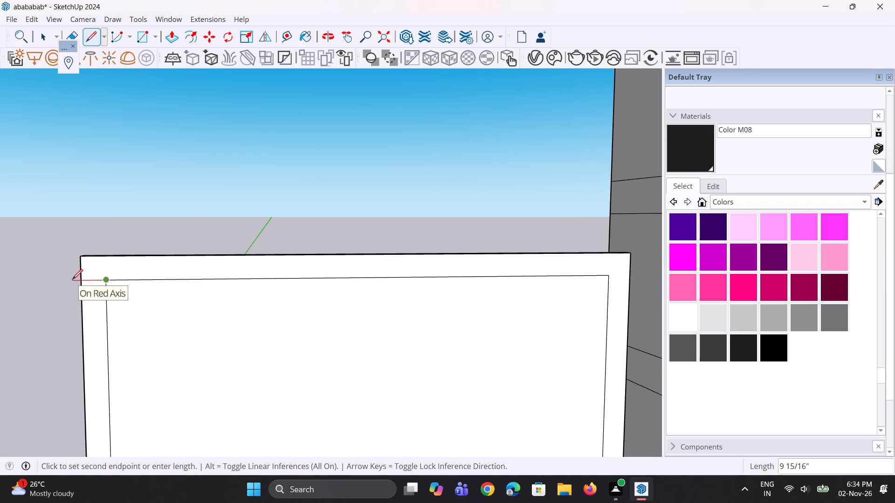
pyautogui.click(79, 280)
pyautogui.scroll(-8, 158, 261)
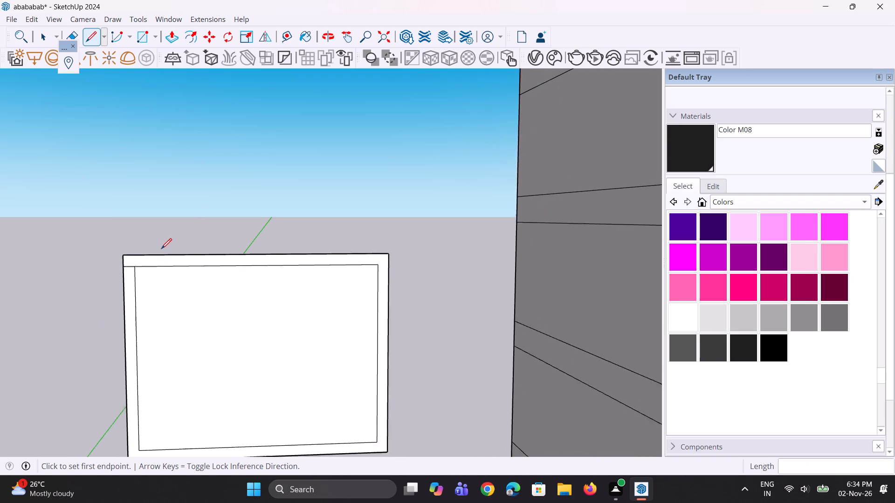
pyautogui.scroll(-2, 161, 249)
pyautogui.scroll(12, 158, 362)
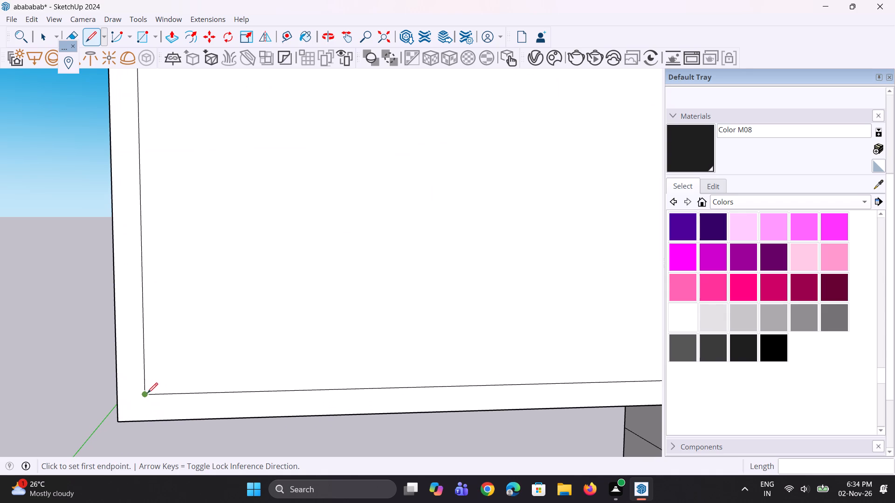
pyautogui.click(147, 392)
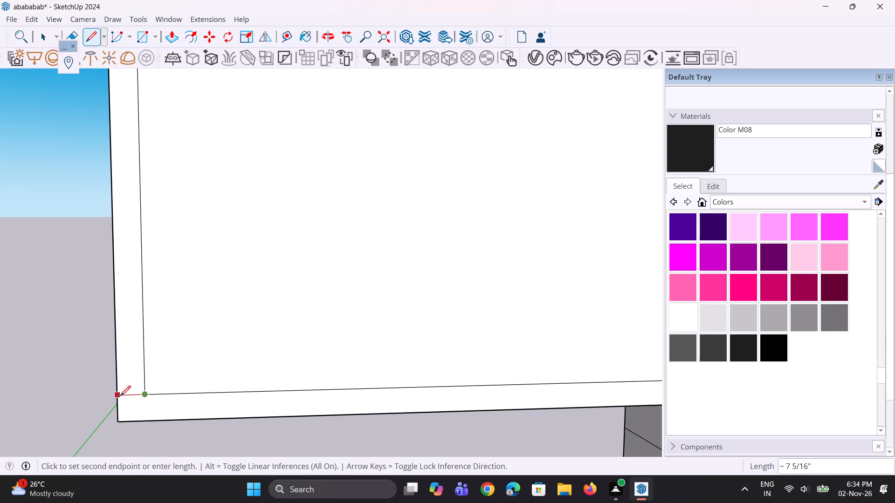
pyautogui.click(120, 396)
# Copy the left stile strip to the panel's right edge and divide the distance by 3 for evenly spaced mullions.
pyautogui.press('space')
pyautogui.click(135, 360)
pyautogui.scroll(-5, 135, 360)
pyautogui.press('m')
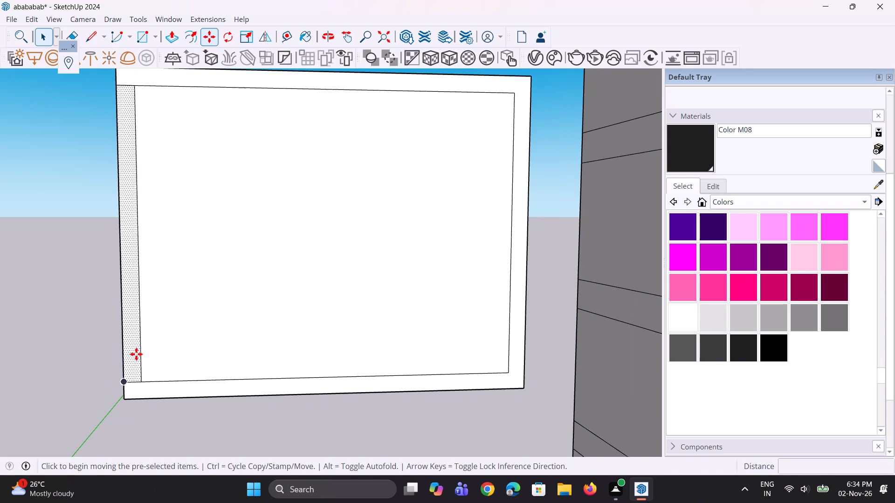
pyautogui.click(125, 383)
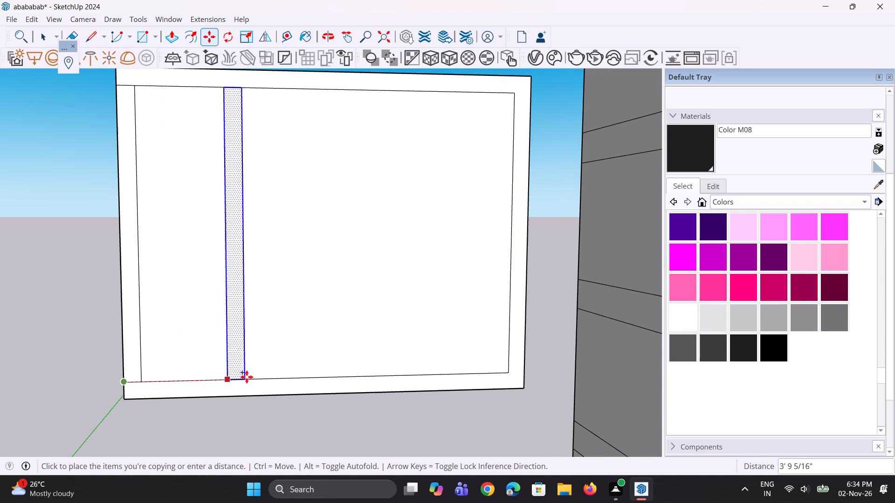
pyautogui.click(509, 372)
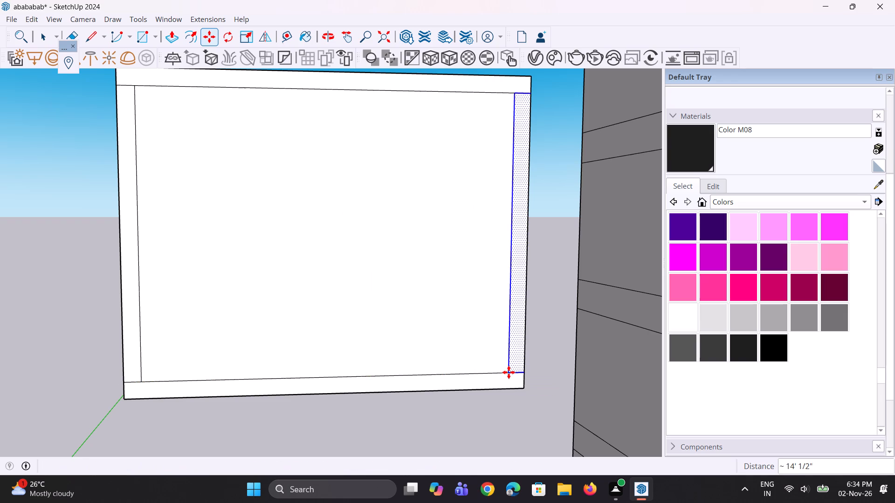
pyautogui.write('/3')
pyautogui.press('Return')
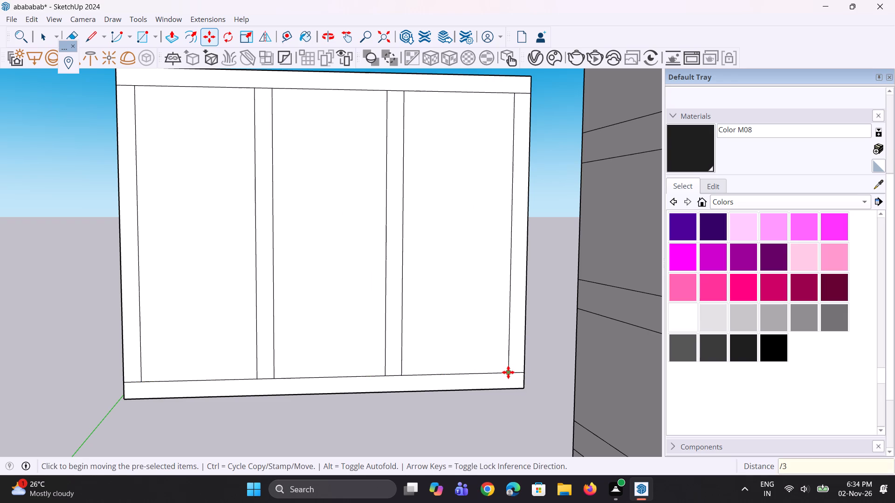
# Extrude the frame's top rail 3" outward.
pyautogui.scroll(-10, 174, 363)
pyautogui.moveTo(180, 375); pyautogui.dragTo(189, 373, button='middle')
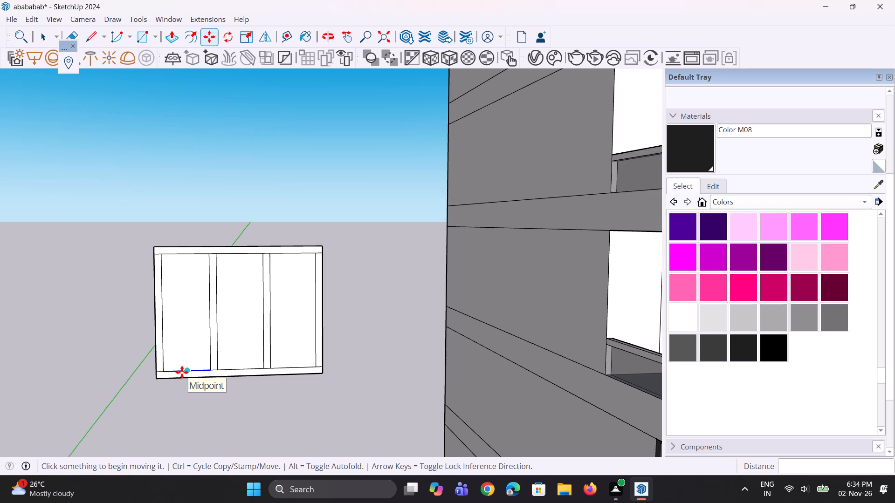
pyautogui.press('p')
pyautogui.scroll(2, 203, 252)
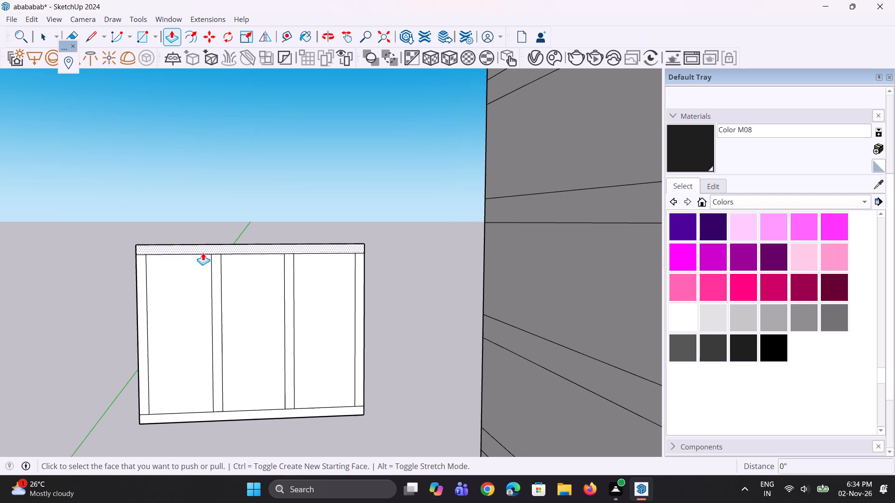
pyautogui.scroll(3, 203, 252)
pyautogui.click(203, 252)
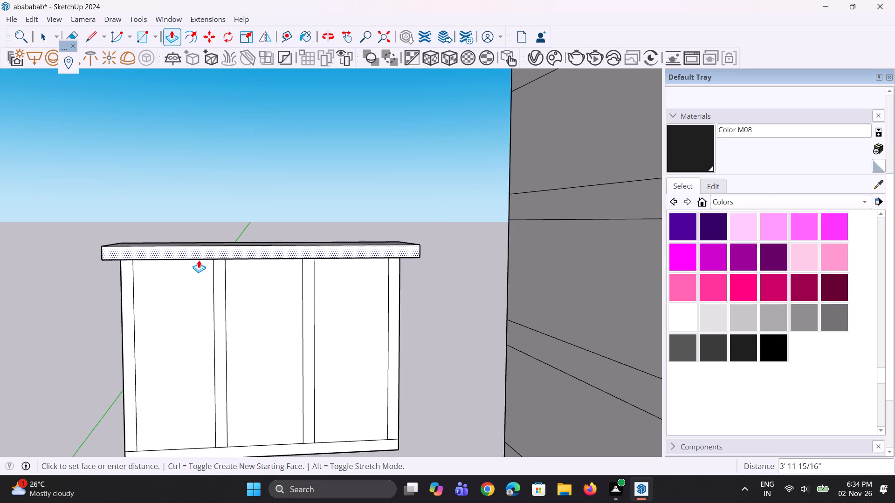
pyautogui.press('3')
pyautogui.hotkey('shift', '"')
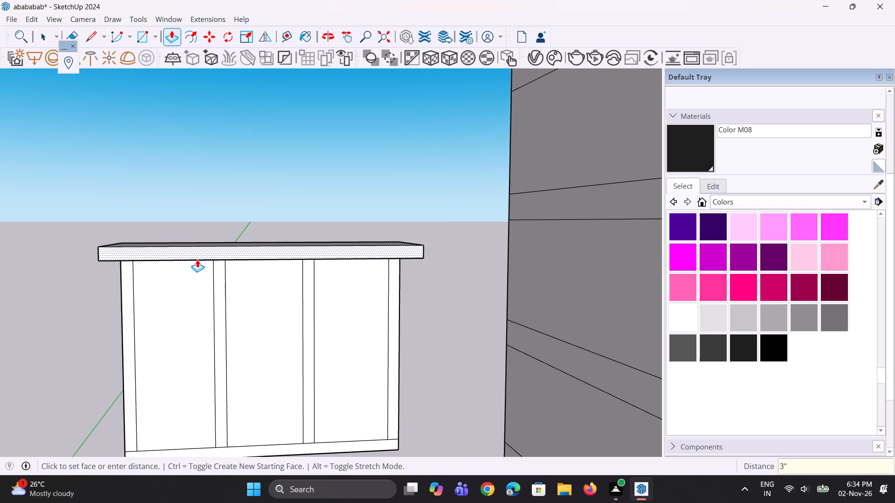
pyautogui.press('Return')
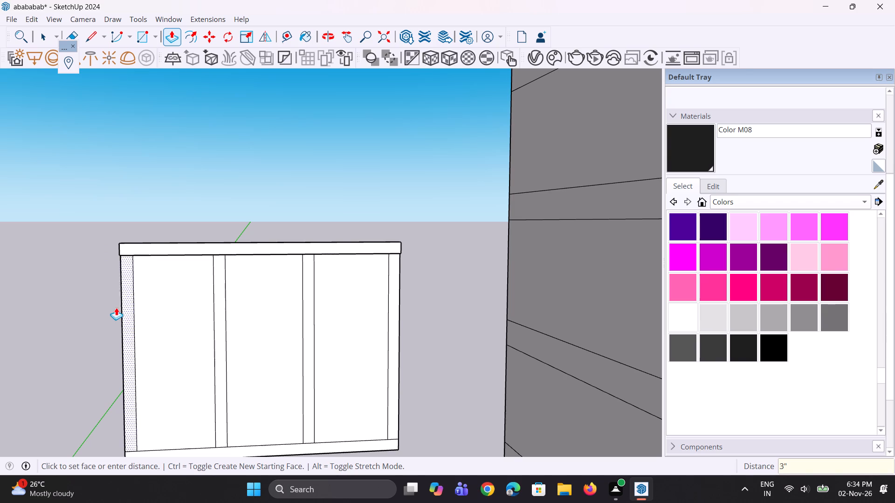
# Extrude the frame's four vertical bars and the bottom rail outward by the same 3".
pyautogui.doubleClick(125, 304)
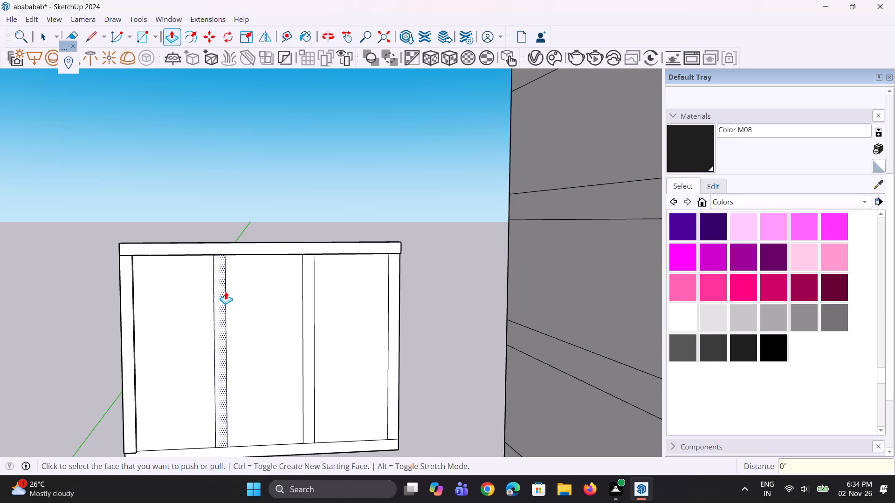
pyautogui.doubleClick(226, 292)
pyautogui.doubleClick(313, 284)
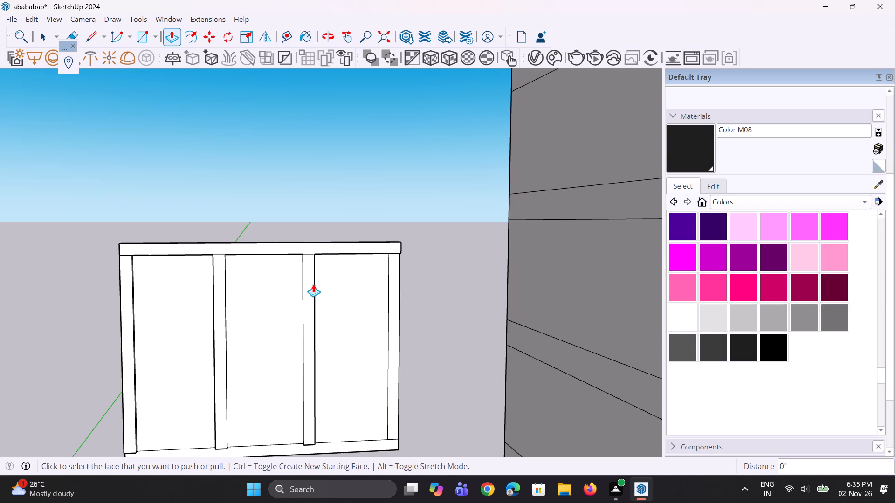
pyautogui.doubleClick(397, 341)
pyautogui.scroll(-3, 321, 255)
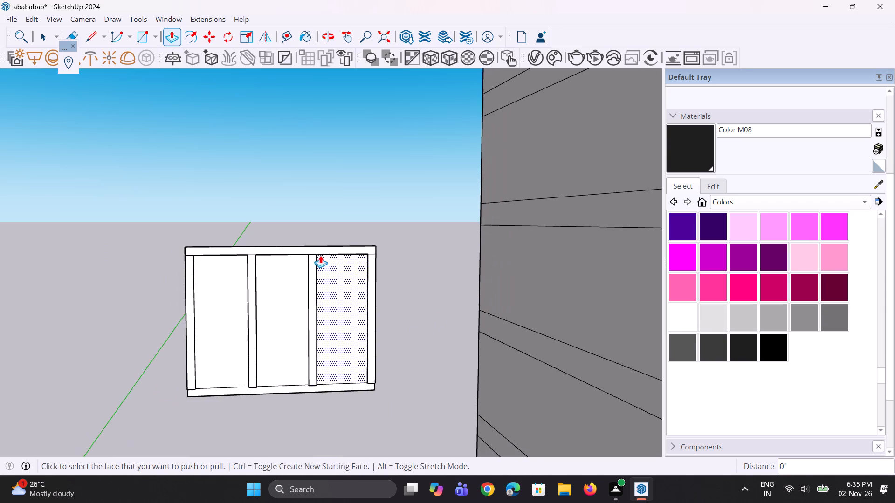
pyautogui.scroll(-1, 320, 255)
pyautogui.scroll(3, 305, 351)
pyautogui.scroll(4, 296, 397)
pyautogui.doubleClick(293, 409)
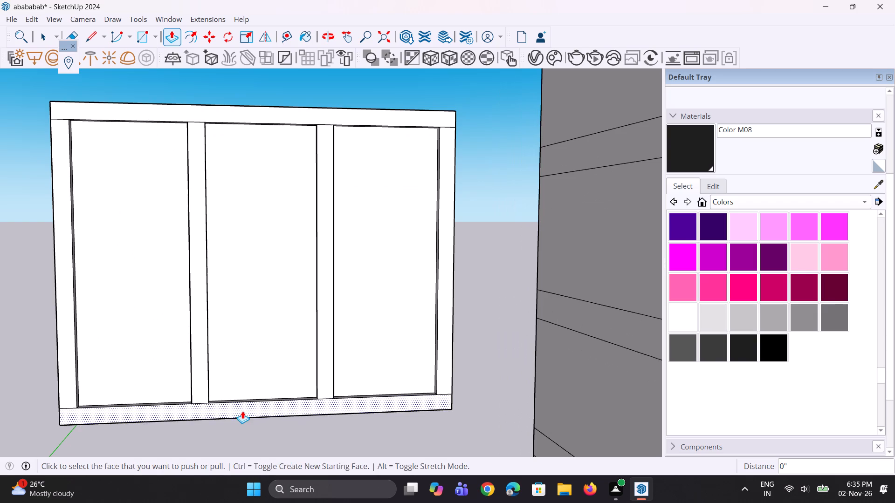
# Paint the unit's three panes with Translucent Glass Blue from the Glass and Mirrors collection.
pyautogui.scroll(-5, 242, 411)
pyautogui.moveTo(246, 402); pyautogui.dragTo(253, 400, button='middle')
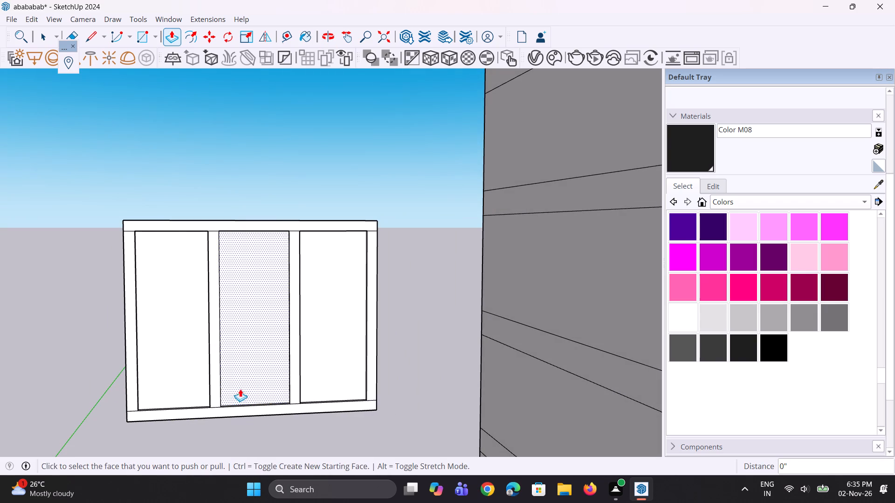
pyautogui.scroll(-4, 204, 398)
pyautogui.moveTo(206, 396); pyautogui.dragTo(212, 394, button='middle')
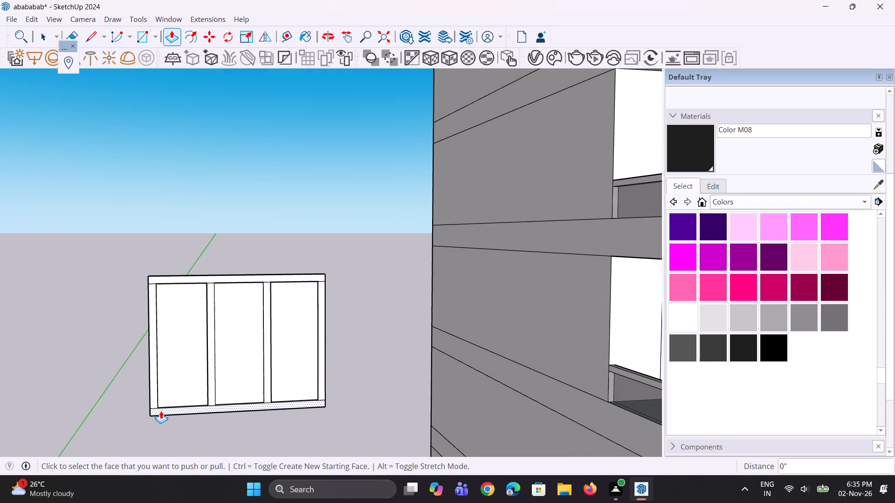
pyautogui.scroll(-2, 161, 411)
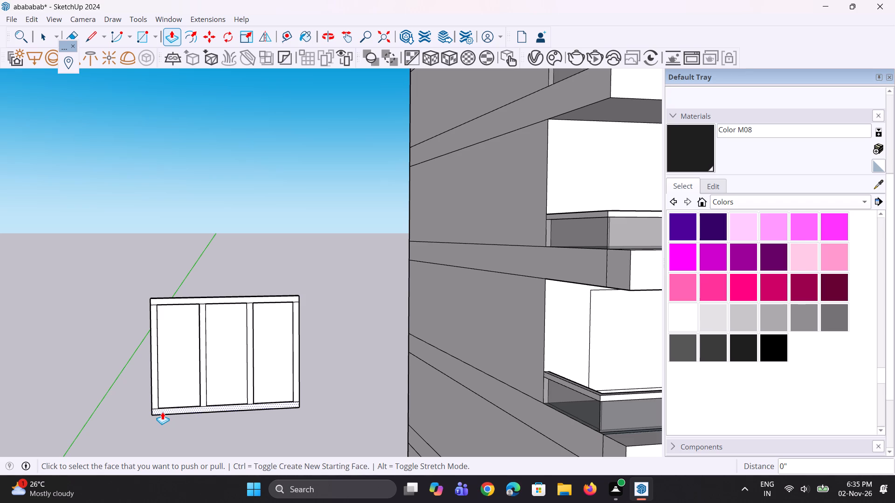
pyautogui.scroll(-5, 119, 282)
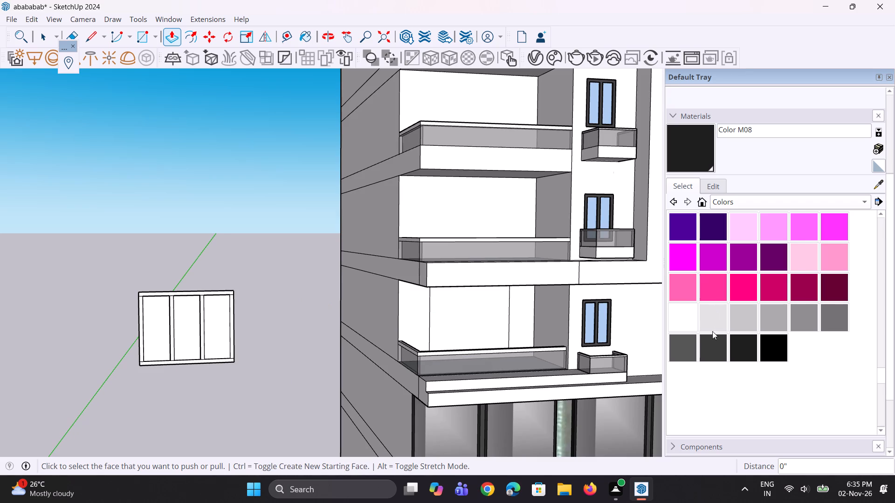
pyautogui.click(730, 206)
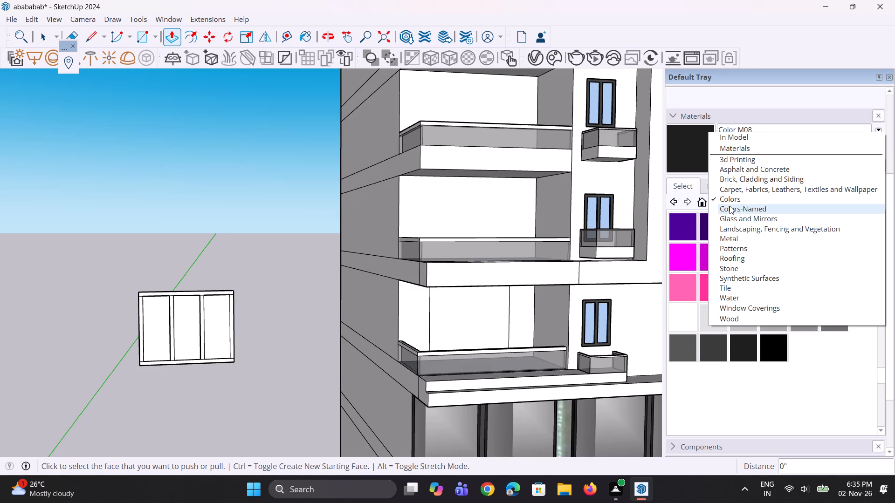
pyautogui.click(742, 223)
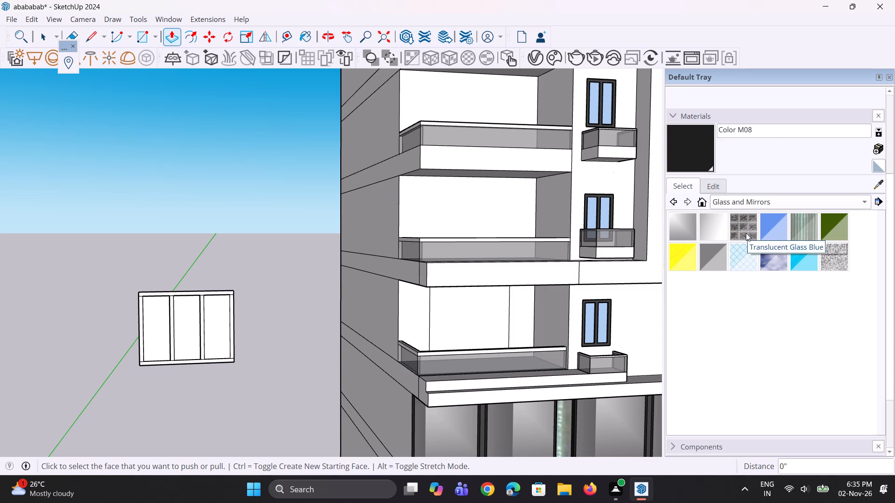
pyautogui.click(763, 233)
pyautogui.scroll(4, 170, 309)
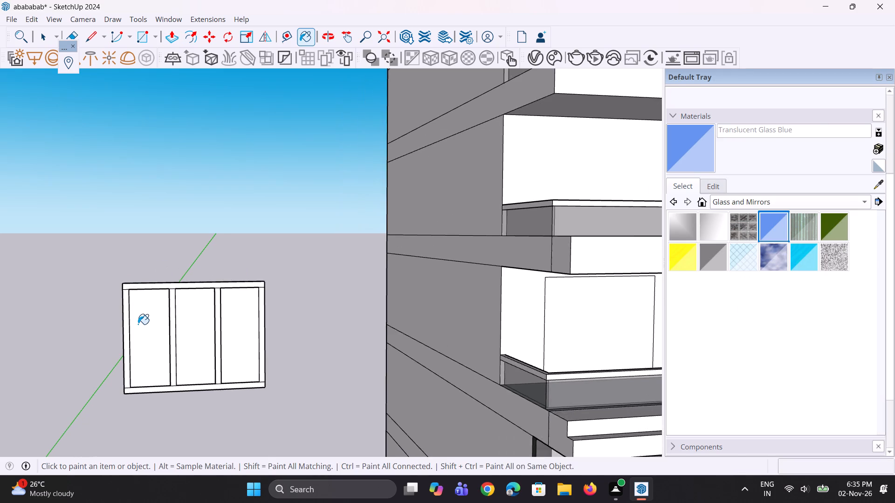
pyautogui.scroll(2, 138, 324)
pyautogui.click(150, 323)
pyautogui.moveTo(206, 330); pyautogui.dragTo(210, 330)
pyautogui.click(268, 327)
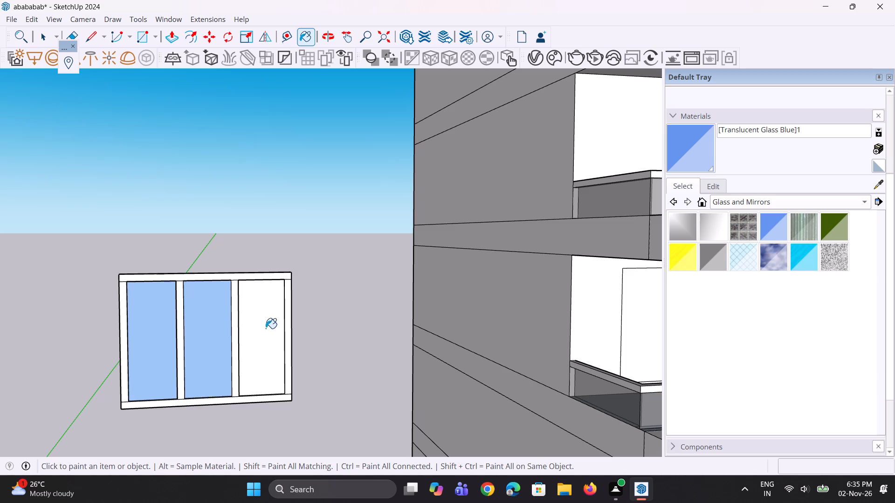
# Examine the glazed unit alongside the building's facade and its existing windows.
pyautogui.moveTo(202, 343); pyautogui.dragTo(595, 383, button='middle')
pyautogui.moveTo(513, 383); pyautogui.dragTo(157, 328, button='middle')
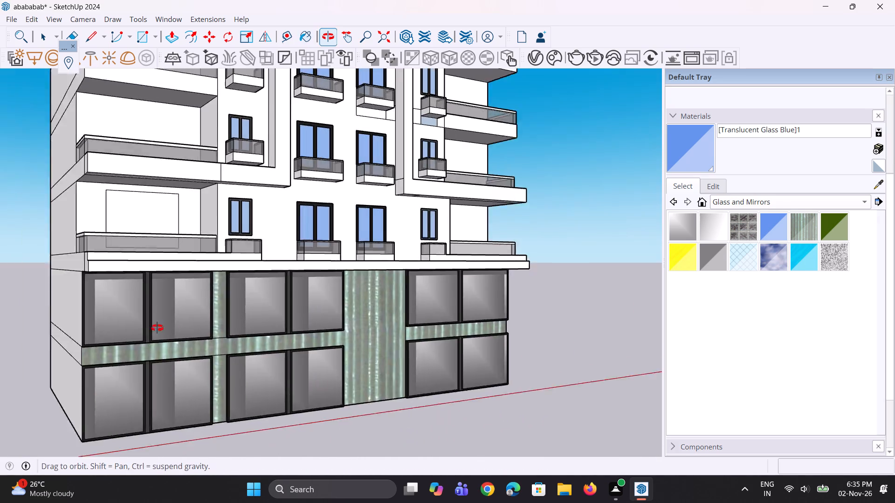
pyautogui.moveTo(157, 328); pyautogui.dragTo(140, 325, button='middle')
pyautogui.scroll(-3, 286, 320)
pyautogui.scroll(-4, 372, 320)
pyautogui.scroll(4, 75, 157)
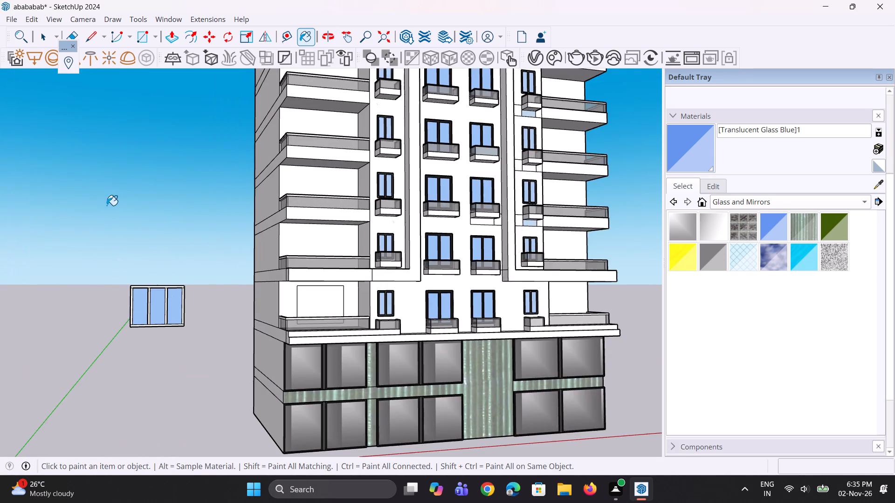
pyautogui.scroll(3, 136, 265)
pyautogui.scroll(2, 267, 322)
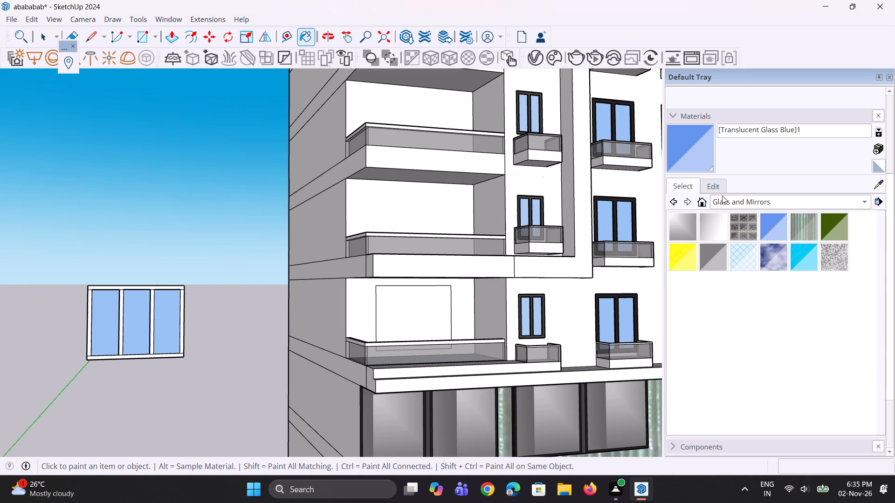
# Paint the front faces of the frame's top rail, right-hand mullion and right stile with the dark Color M08.
pyautogui.click(723, 201)
pyautogui.click(721, 181)
pyautogui.scroll(-5, 755, 287)
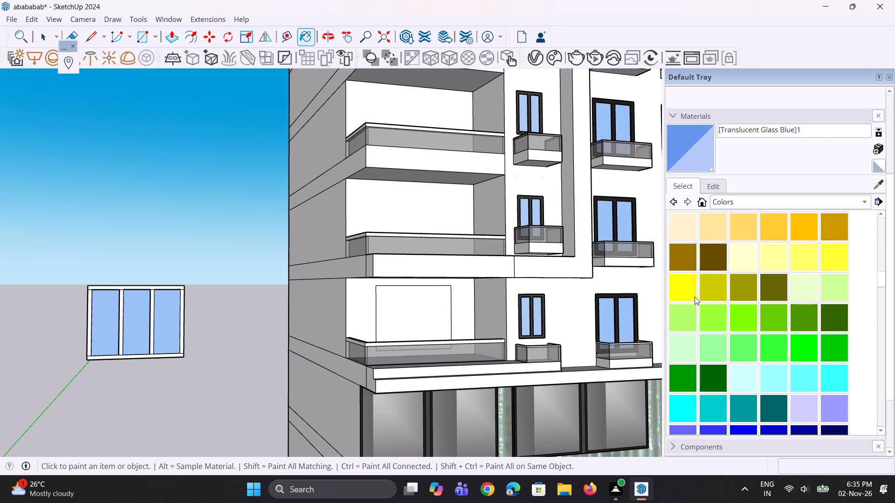
pyautogui.scroll(-10, 695, 297)
pyautogui.click(751, 319)
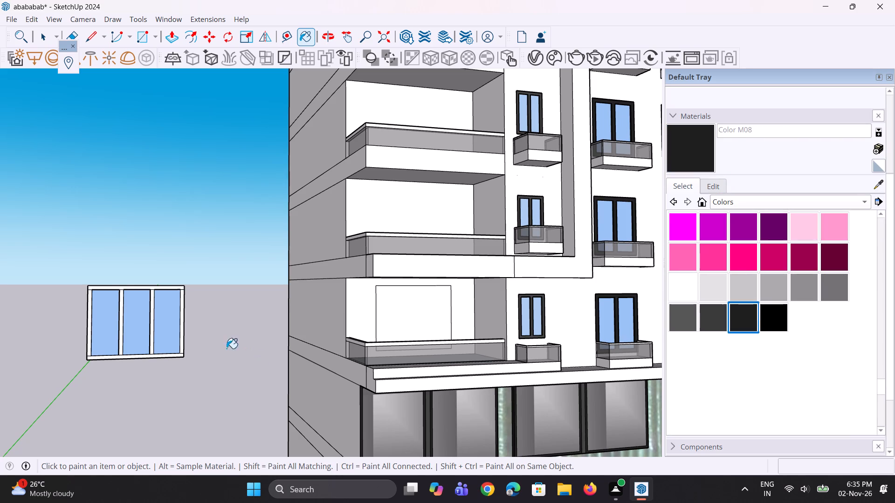
pyautogui.scroll(4, 117, 290)
pyautogui.scroll(8, 211, 288)
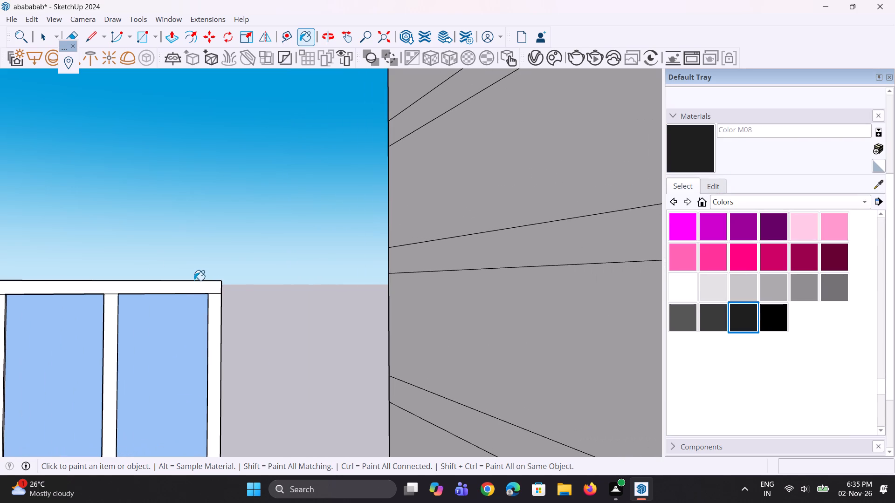
pyautogui.scroll(3, 151, 295)
pyautogui.click(149, 287)
pyautogui.click(92, 318)
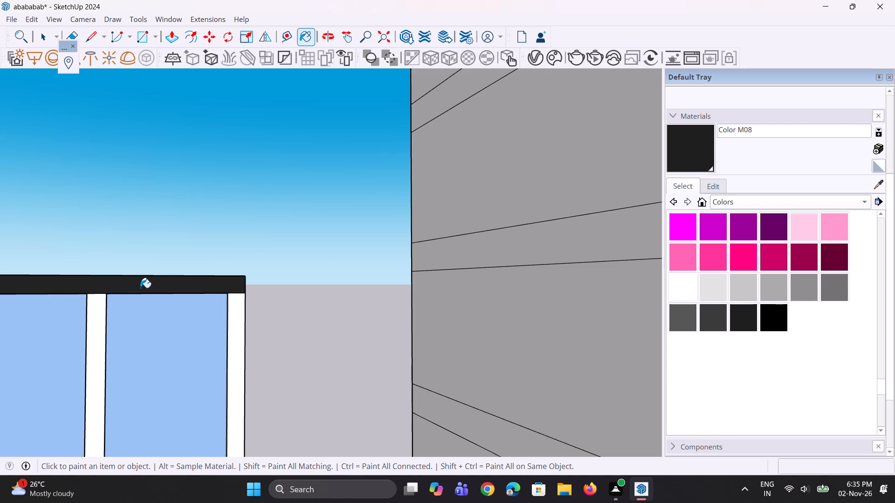
pyautogui.scroll(-5, 197, 277)
pyautogui.click(222, 305)
# Paint the front faces of the left stile, left-hand mullion and bottom rail with Color M08.
pyautogui.scroll(-5, 198, 285)
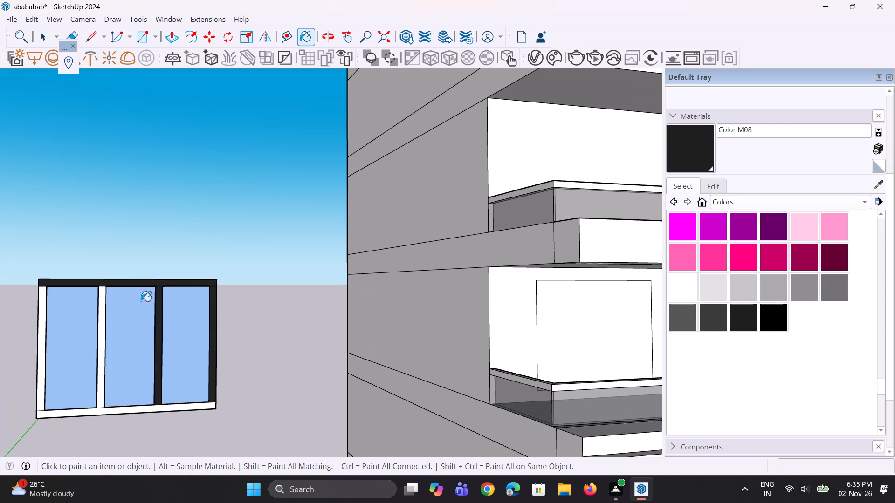
pyautogui.scroll(3, 50, 321)
pyautogui.scroll(-1, 43, 326)
pyautogui.scroll(3, 43, 327)
pyautogui.click(43, 327)
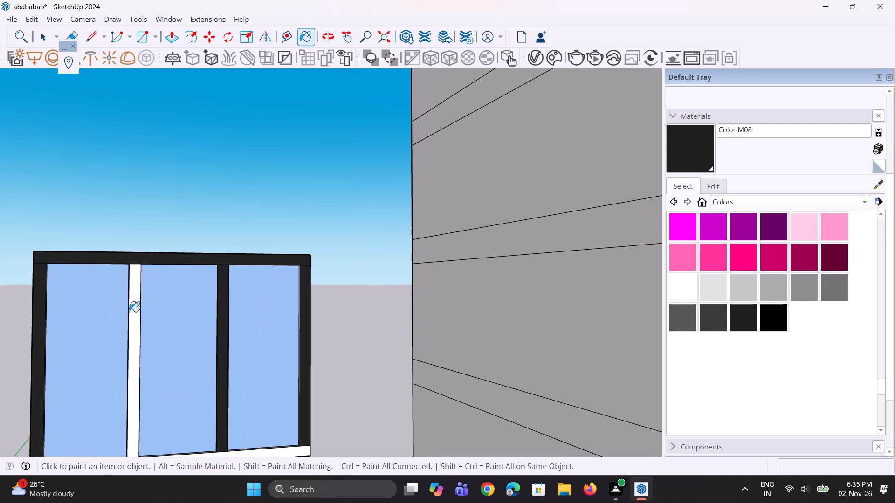
pyautogui.click(134, 312)
pyautogui.scroll(-5, 140, 274)
pyautogui.scroll(6, 176, 378)
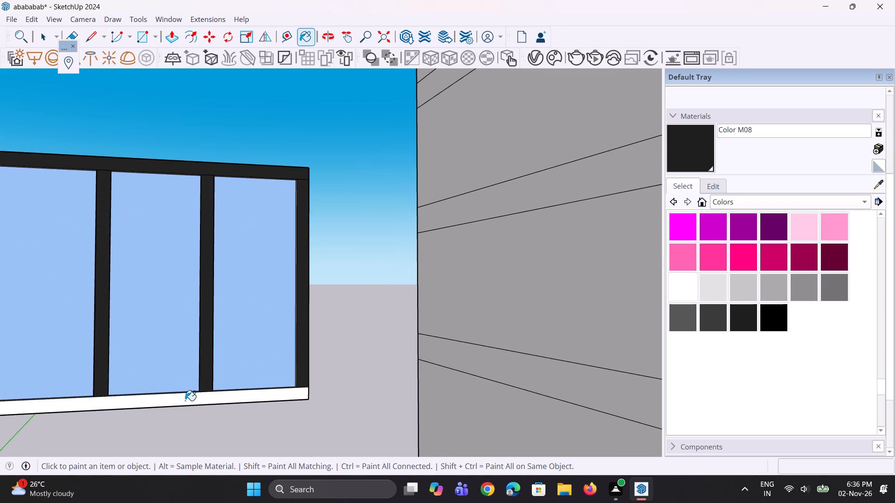
pyautogui.click(186, 401)
# Paint the left-facing side faces of the right stile and both mullions with Color M08.
pyautogui.moveTo(153, 369); pyautogui.dragTo(311, 374, button='middle')
pyautogui.scroll(2, 305, 354)
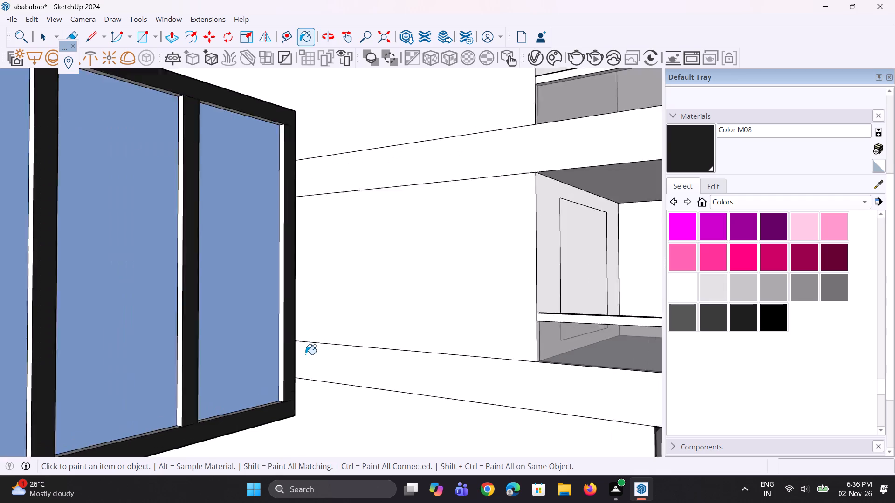
pyautogui.scroll(1, 305, 354)
pyautogui.scroll(3, 265, 374)
pyautogui.click(262, 387)
pyautogui.scroll(-4, 260, 362)
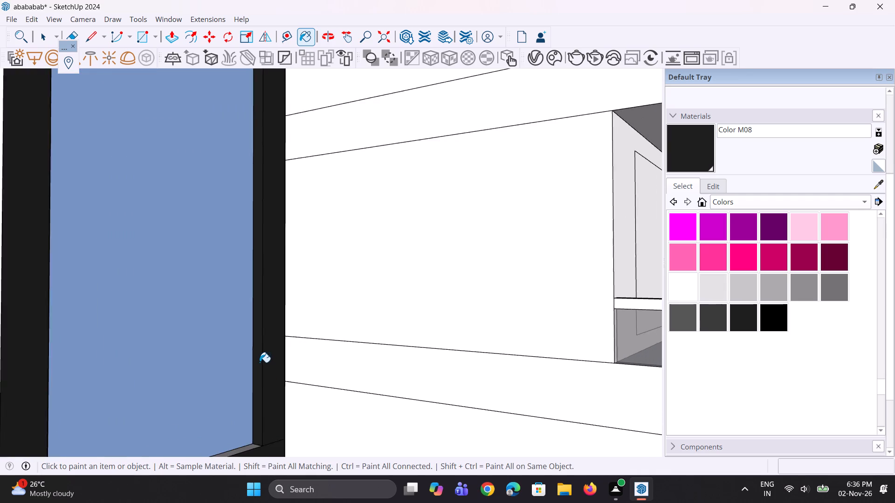
pyautogui.scroll(-5, 260, 362)
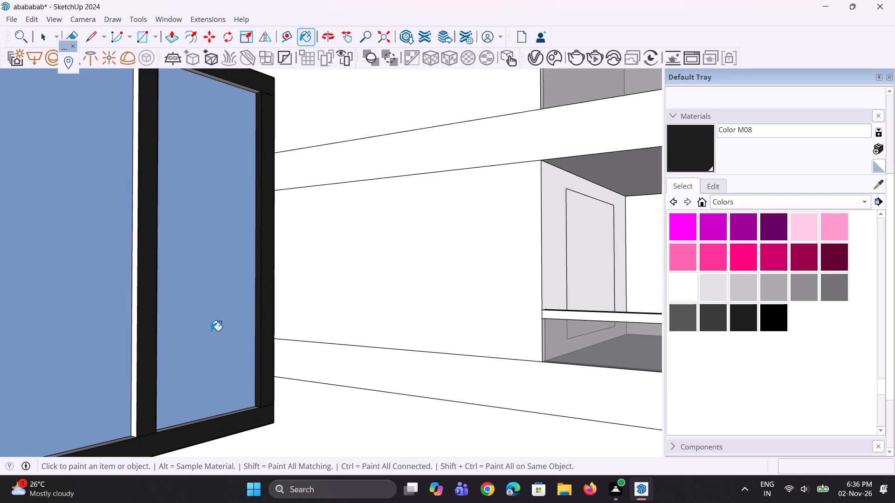
pyautogui.moveTo(183, 312); pyautogui.dragTo(187, 313, button='middle')
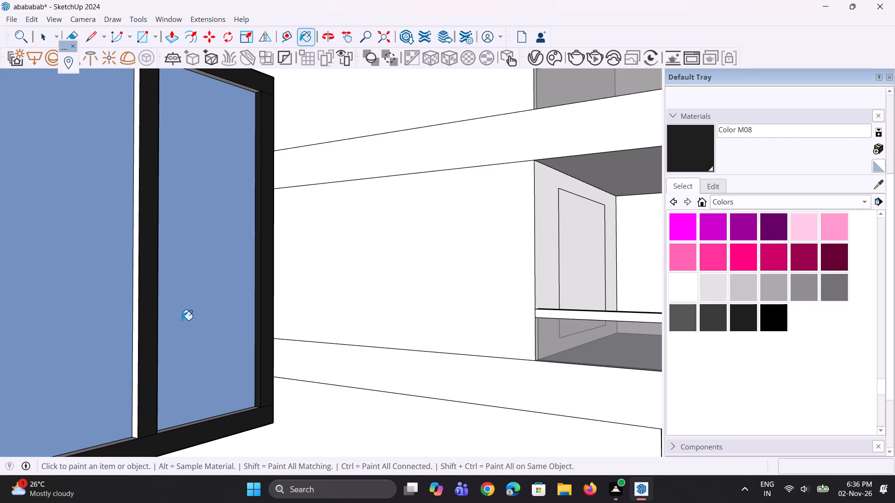
pyautogui.scroll(-4, 257, 287)
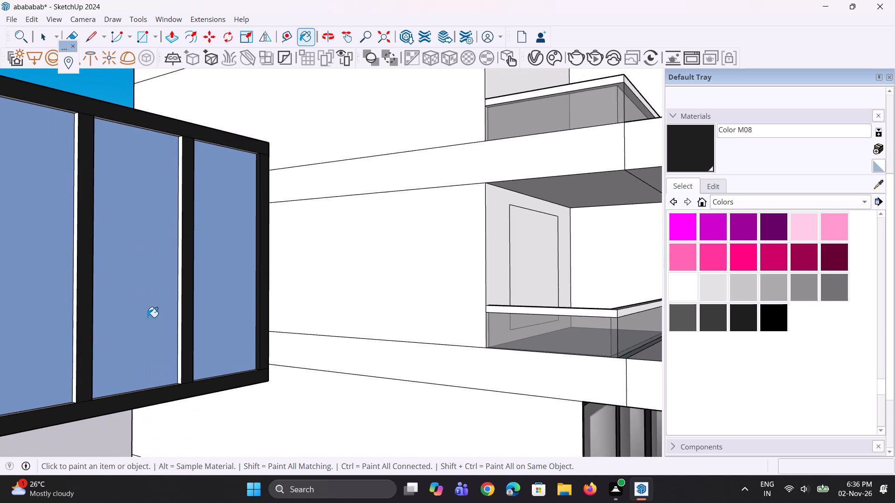
pyautogui.scroll(4, 142, 351)
pyautogui.scroll(3, 195, 363)
pyautogui.click(193, 371)
pyautogui.scroll(-6, 259, 362)
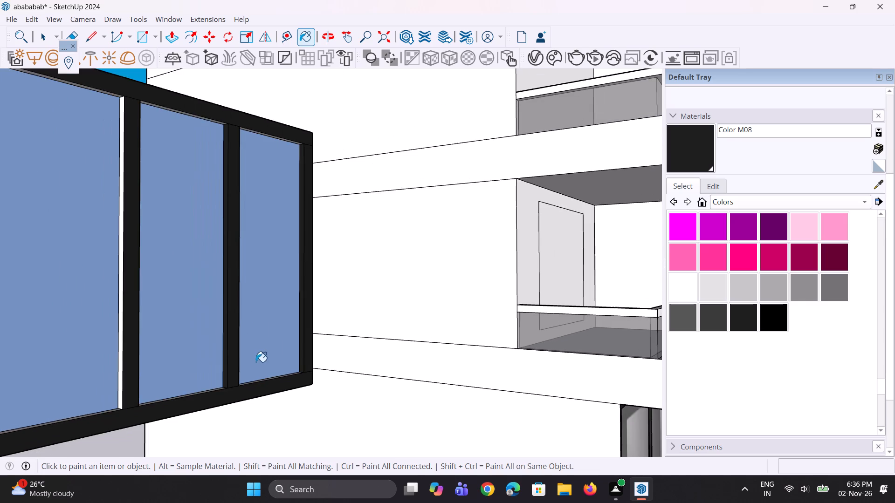
pyautogui.scroll(4, 109, 404)
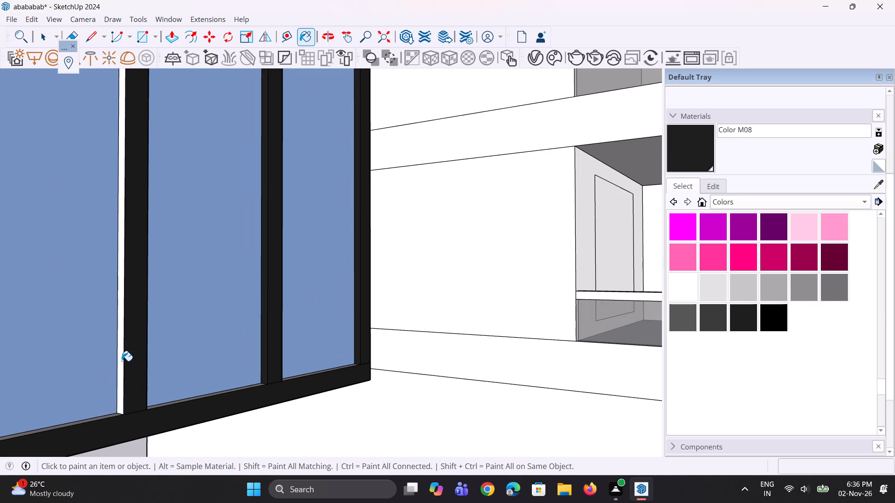
pyautogui.click(121, 360)
# Paint the left stile's outer side face and the top rail's upper face with Color M08.
pyautogui.scroll(-5, 243, 420)
pyautogui.scroll(5, 194, 368)
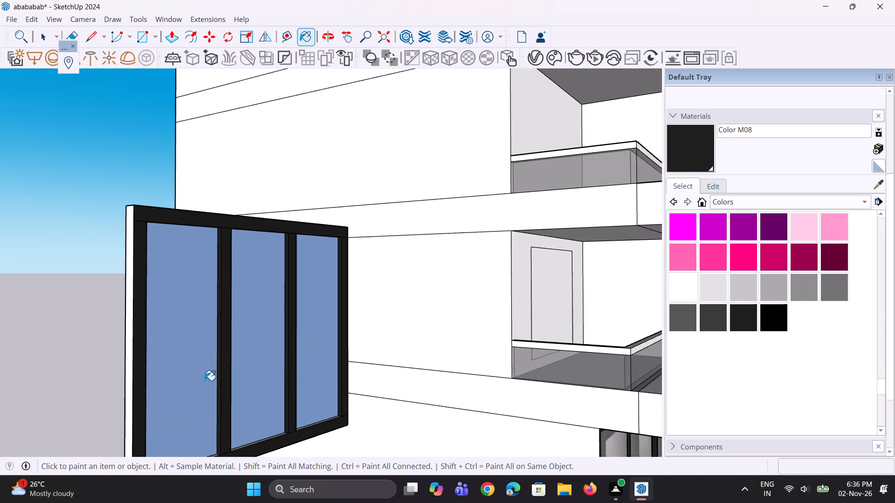
pyautogui.scroll(2, 205, 381)
pyautogui.scroll(2, 114, 369)
pyautogui.click(124, 368)
pyautogui.scroll(-5, 119, 356)
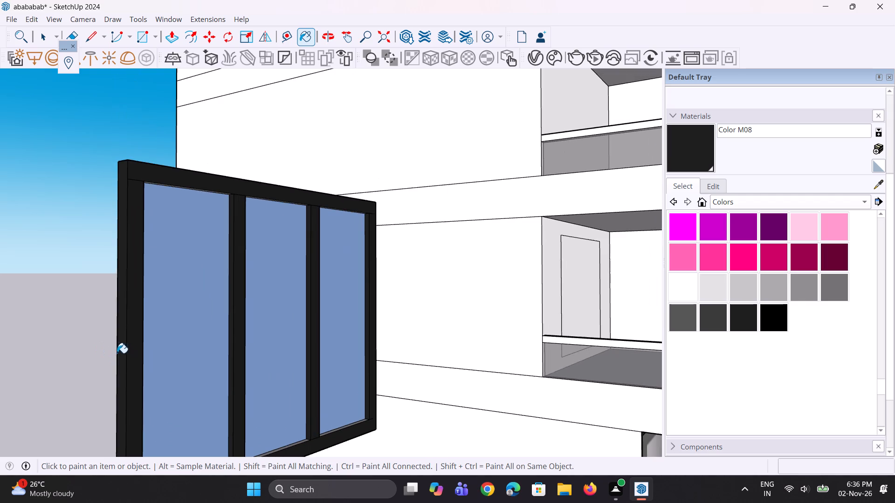
pyautogui.moveTo(181, 267); pyautogui.dragTo(134, 373, button='middle')
pyautogui.scroll(4, 192, 217)
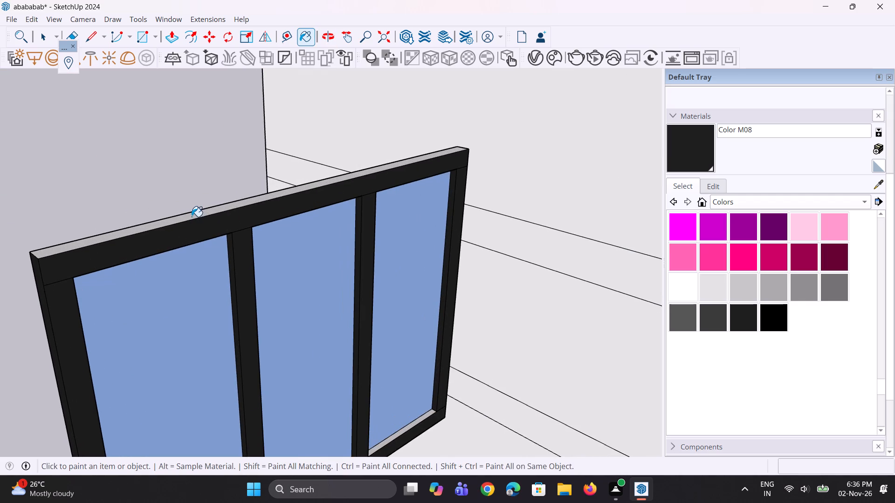
pyautogui.click(192, 217)
# Paint the right-facing side faces of the left stile and both mullions with Color M08.
pyautogui.moveTo(164, 291); pyautogui.dragTo(154, 221, button='middle')
pyautogui.scroll(-10, 143, 215)
pyautogui.moveTo(267, 308); pyautogui.dragTo(3, 310, button='middle')
pyautogui.scroll(9, 136, 294)
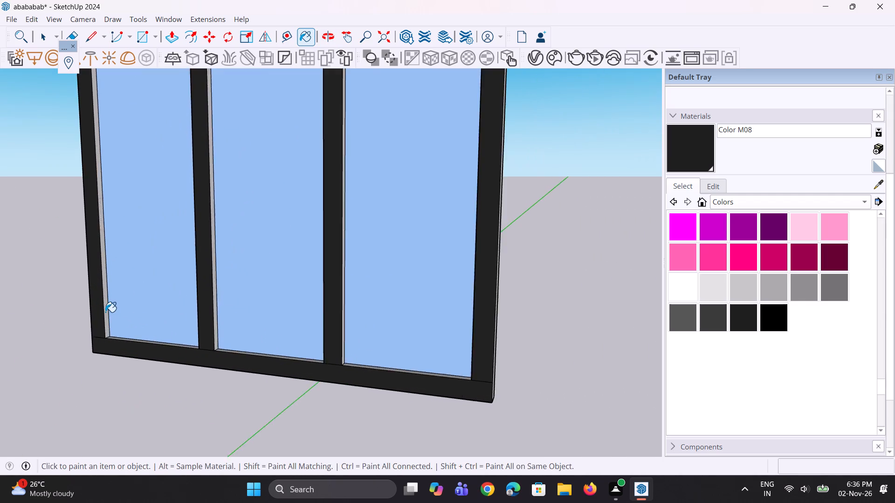
pyautogui.scroll(5, 105, 313)
pyautogui.click(105, 313)
pyautogui.moveTo(392, 309); pyautogui.dragTo(298, 308, button='middle')
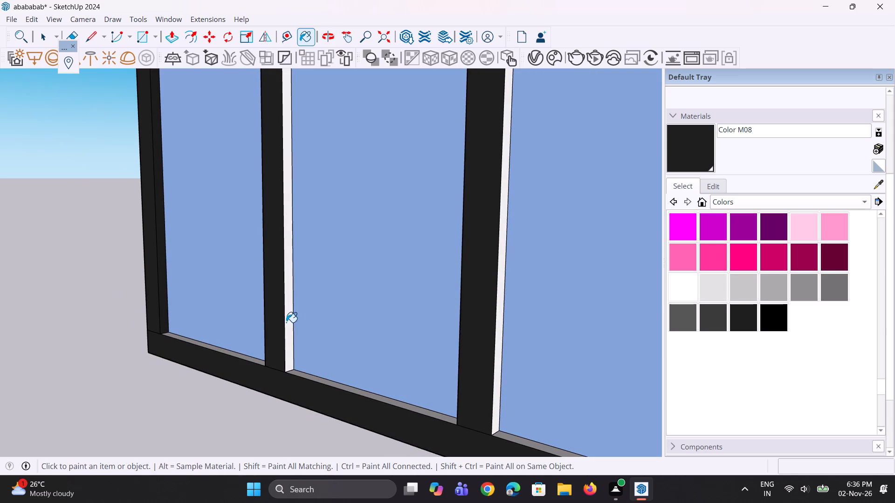
pyautogui.click(286, 322)
pyautogui.scroll(-5, 287, 281)
pyautogui.scroll(3, 384, 350)
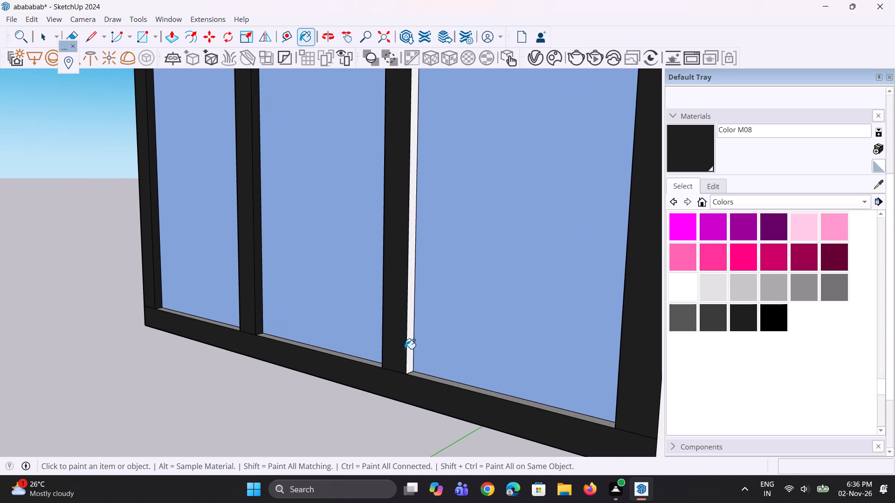
pyautogui.click(409, 351)
# Paint the right stile's outer side face with Color M08.
pyautogui.scroll(-5, 372, 333)
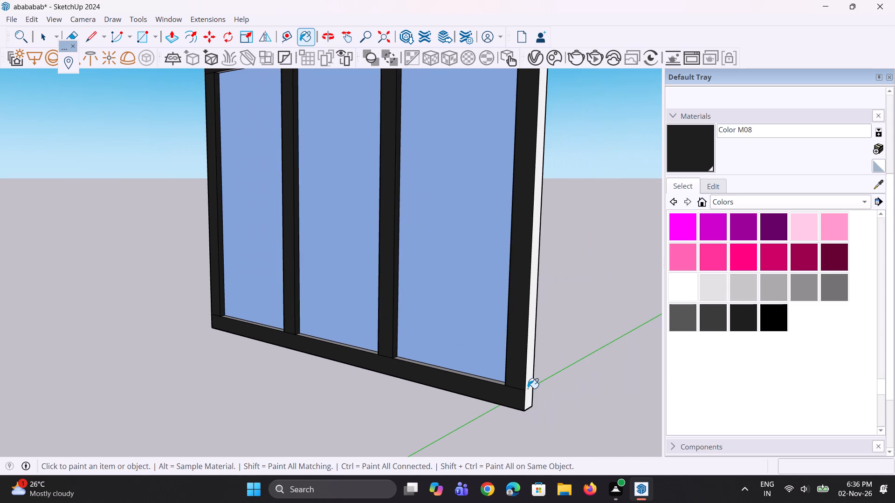
pyautogui.scroll(3, 528, 391)
pyautogui.click(528, 391)
# Paint the bottom rail's upper faces below all three panes with Color M08.
pyautogui.click(467, 375)
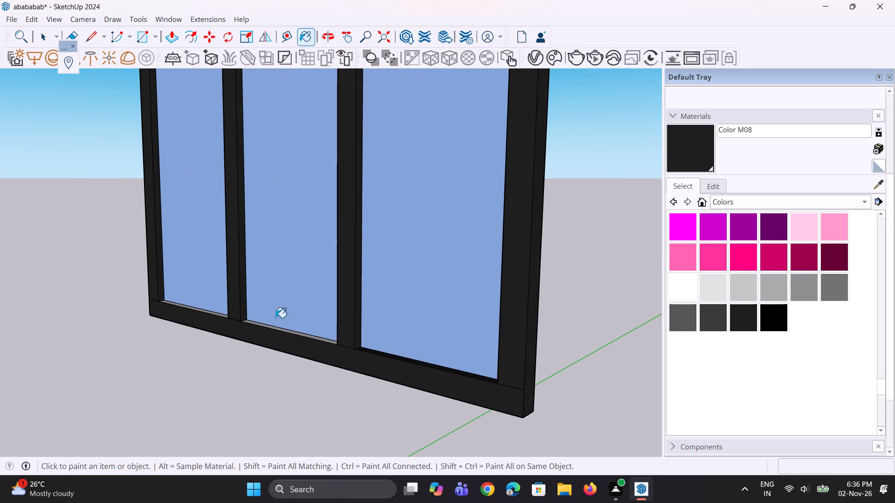
pyautogui.moveTo(248, 310); pyautogui.dragTo(329, 348, button='middle')
pyautogui.scroll(7, 330, 344)
pyautogui.click(331, 334)
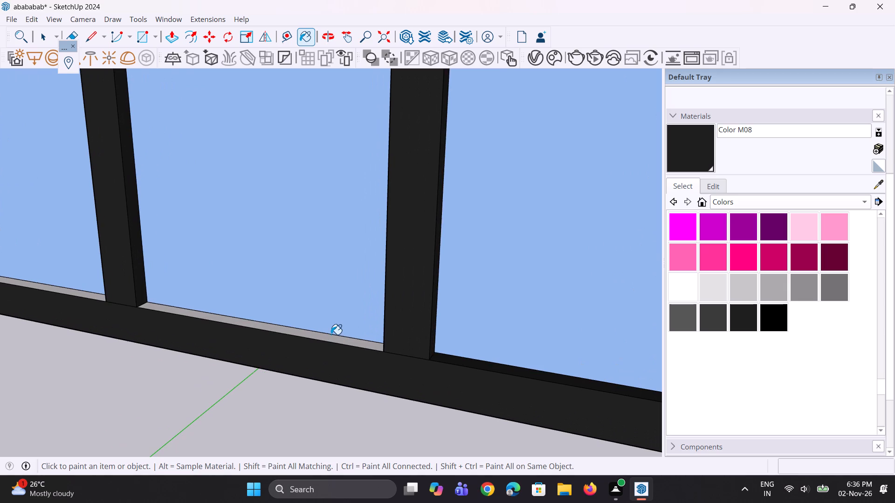
pyautogui.click(365, 343)
pyautogui.scroll(-5, 366, 343)
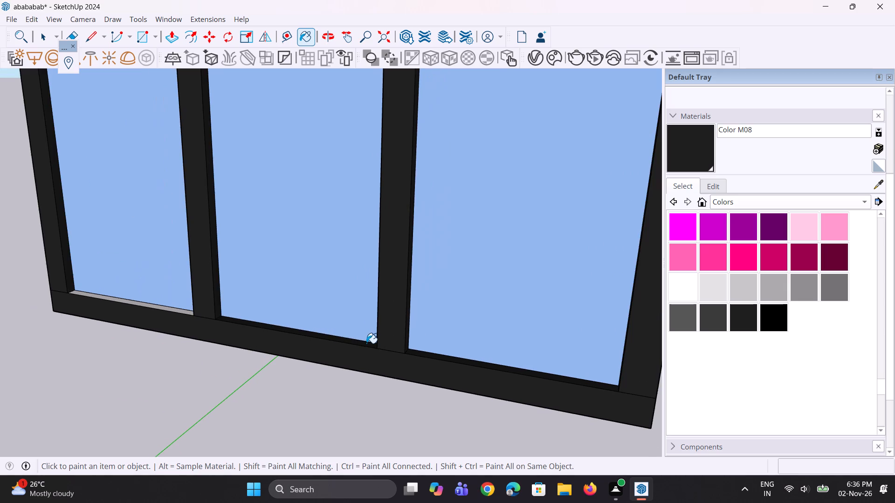
pyautogui.moveTo(276, 311); pyautogui.dragTo(337, 333, button='middle')
pyautogui.scroll(6, 166, 340)
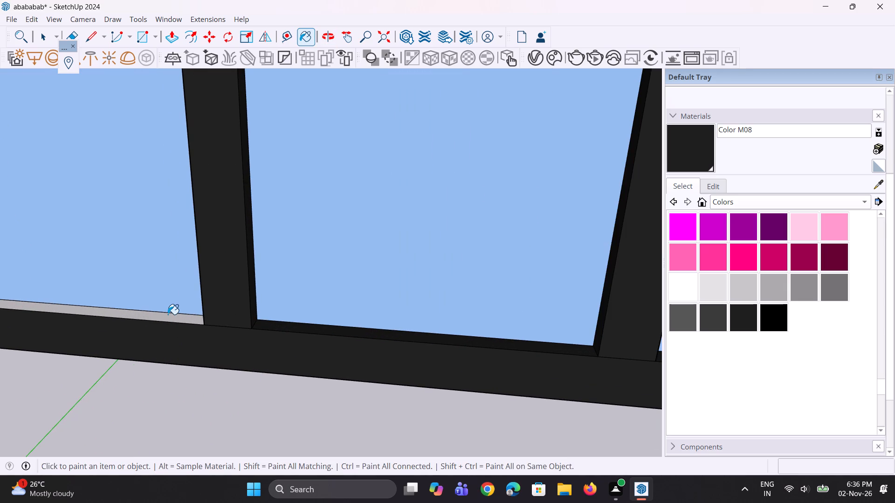
pyautogui.click(168, 314)
pyautogui.scroll(-5, 189, 354)
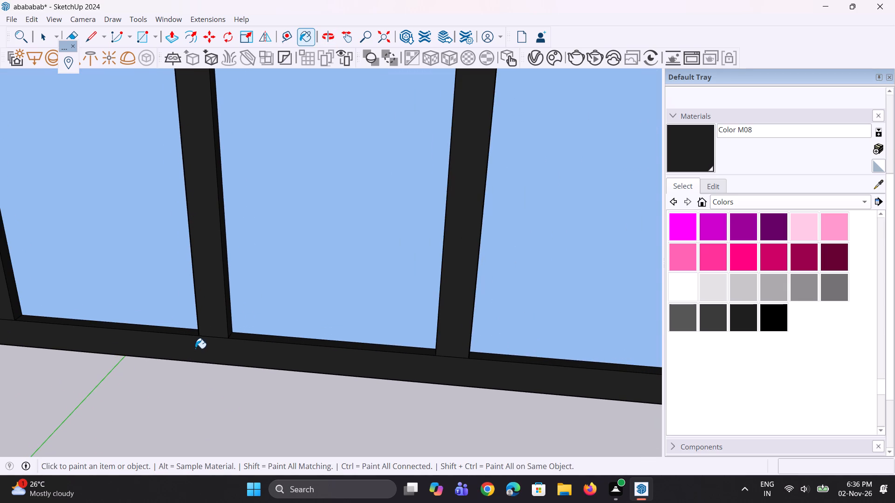
# Paint the underside of the frame's bottom rail with Color M08.
pyautogui.moveTo(309, 358); pyautogui.dragTo(317, 259, button='middle')
pyautogui.scroll(-1, 315, 319)
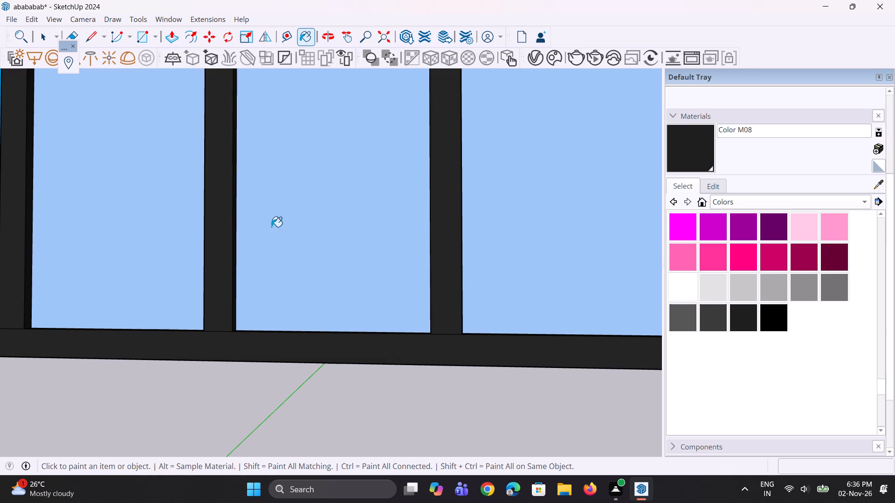
pyautogui.scroll(-4, 273, 347)
pyautogui.moveTo(284, 319); pyautogui.dragTo(291, 184, button='middle')
pyautogui.scroll(2, 311, 342)
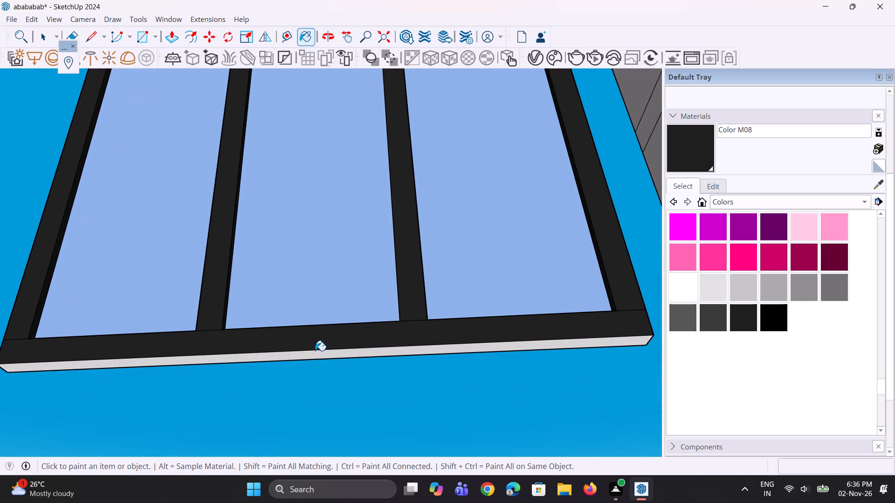
pyautogui.scroll(2, 318, 356)
pyautogui.click(318, 353)
# Paint the top rail's underside faces above all three panes with Color M08.
pyautogui.scroll(-6, 312, 395)
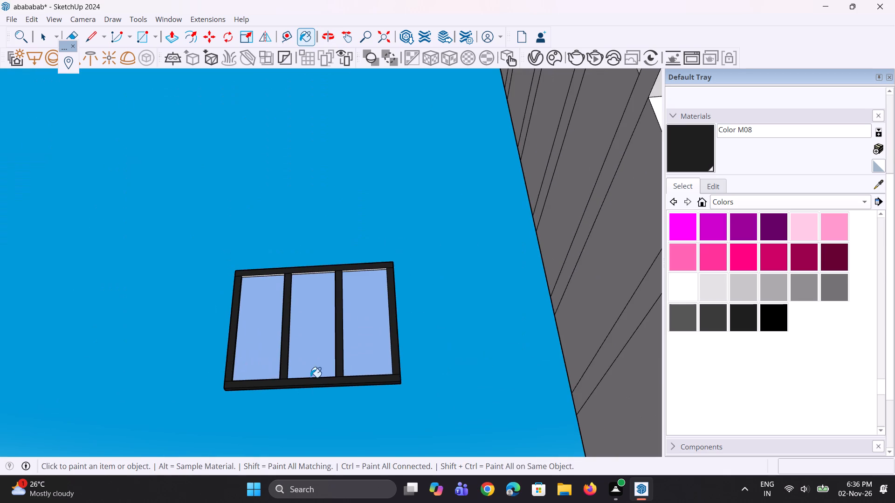
pyautogui.moveTo(310, 374); pyautogui.dragTo(310, 335, button='middle')
pyautogui.scroll(9, 293, 274)
pyautogui.scroll(-3, 268, 287)
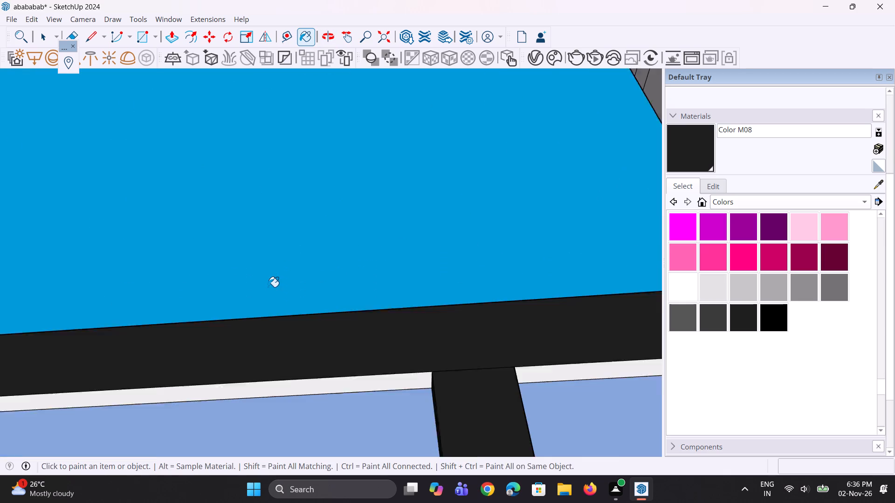
pyautogui.scroll(3, 256, 320)
pyautogui.scroll(4, 308, 308)
pyautogui.click(308, 308)
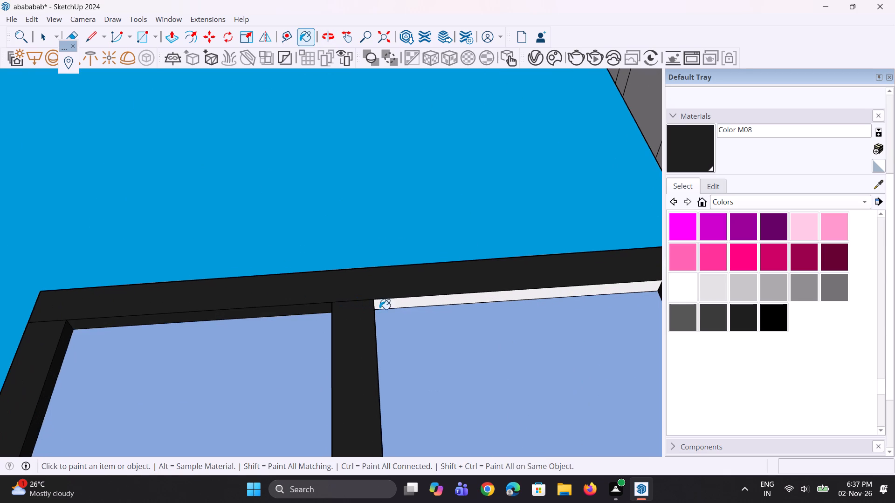
pyautogui.click(394, 309)
pyautogui.click(396, 306)
pyautogui.scroll(-2, 292, 308)
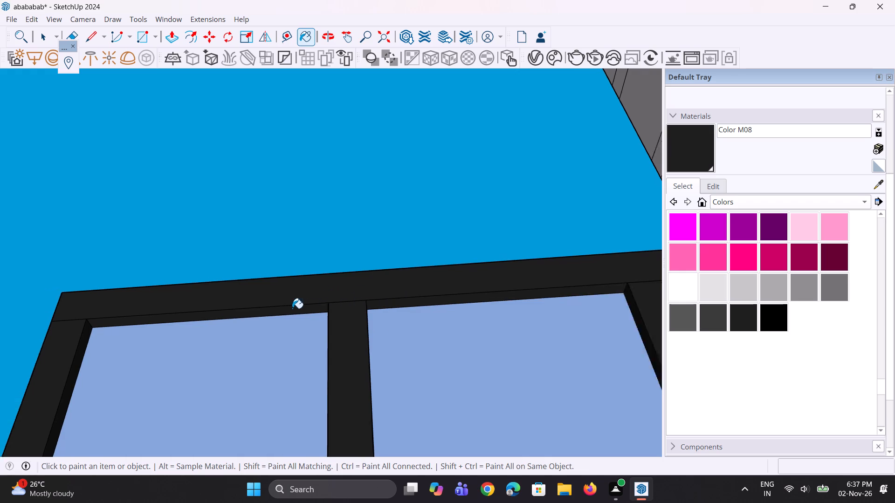
pyautogui.scroll(-2, 292, 308)
pyautogui.click(579, 290)
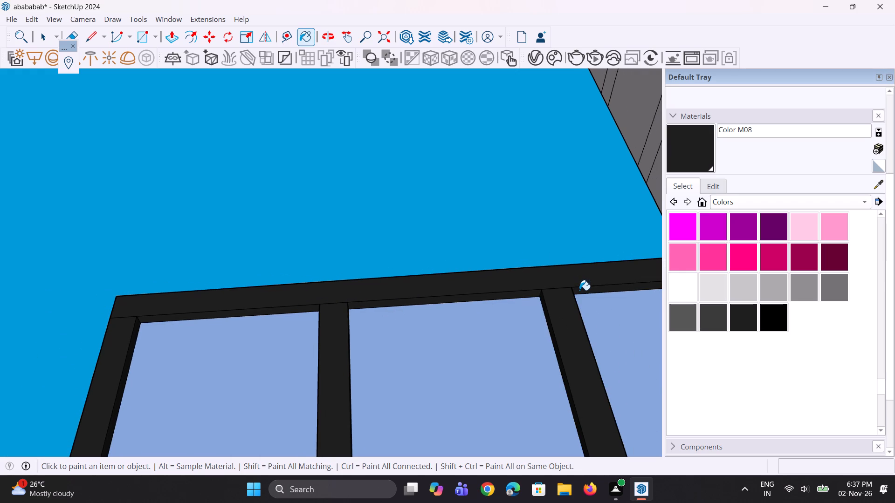
# Erase the seam edges where the top rail meets both mullions and the left stile.
pyautogui.press('e')
pyautogui.scroll(3, 562, 286)
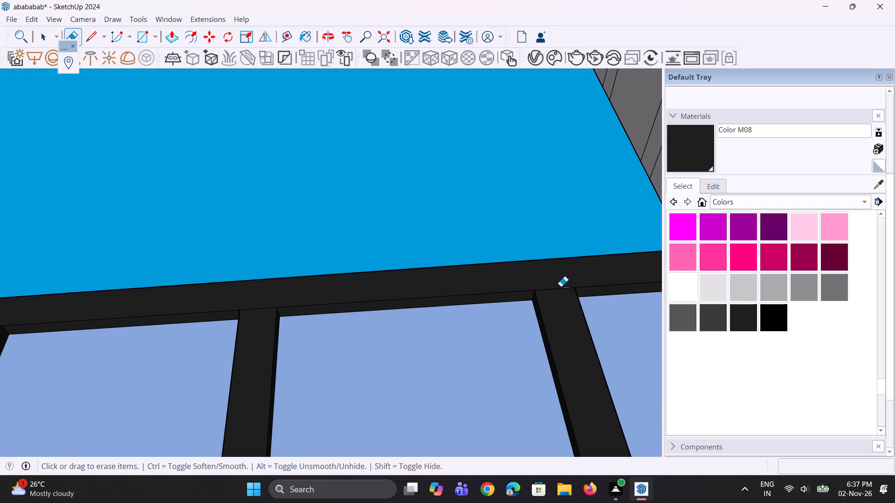
pyautogui.click(552, 289)
pyautogui.click(267, 307)
pyautogui.scroll(-7, 300, 295)
pyautogui.scroll(3, 192, 301)
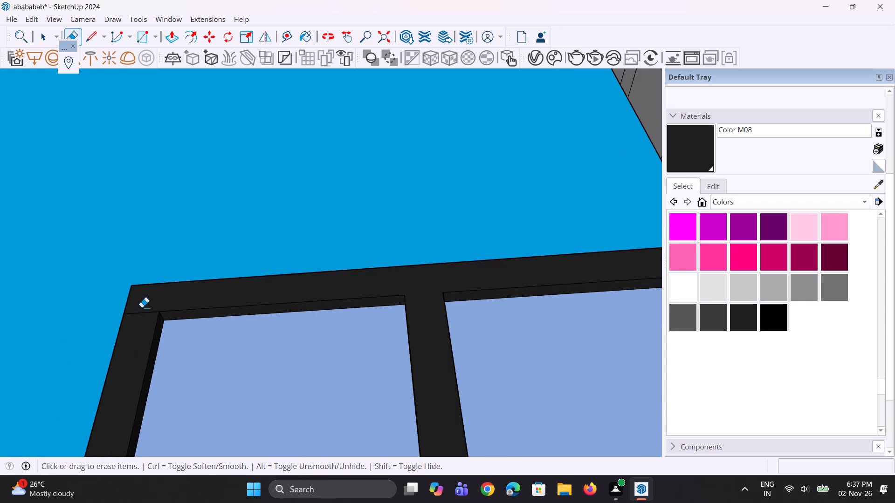
pyautogui.scroll(3, 142, 307)
pyautogui.moveTo(142, 307); pyautogui.dragTo(148, 322)
# Erase the seam edges where the bottom rail meets both stiles and both mullions.
pyautogui.scroll(-10, 149, 310)
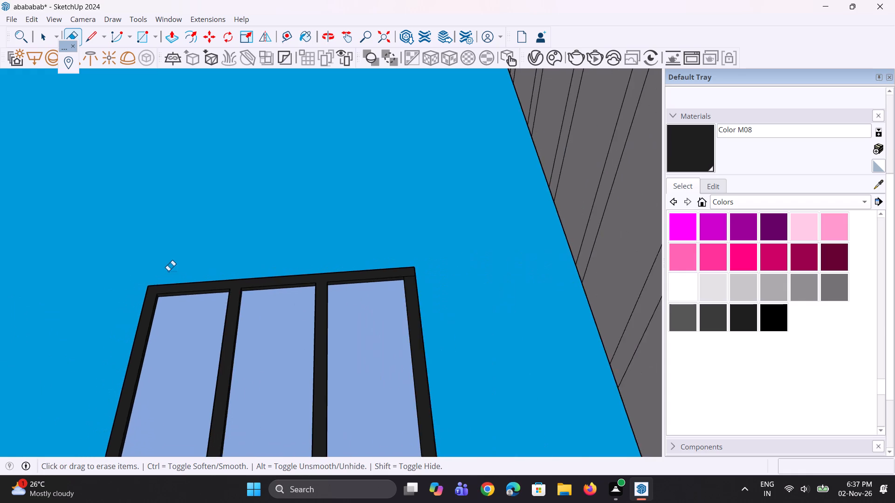
pyautogui.scroll(-4, 168, 271)
pyautogui.scroll(8, 160, 348)
pyautogui.scroll(7, 133, 375)
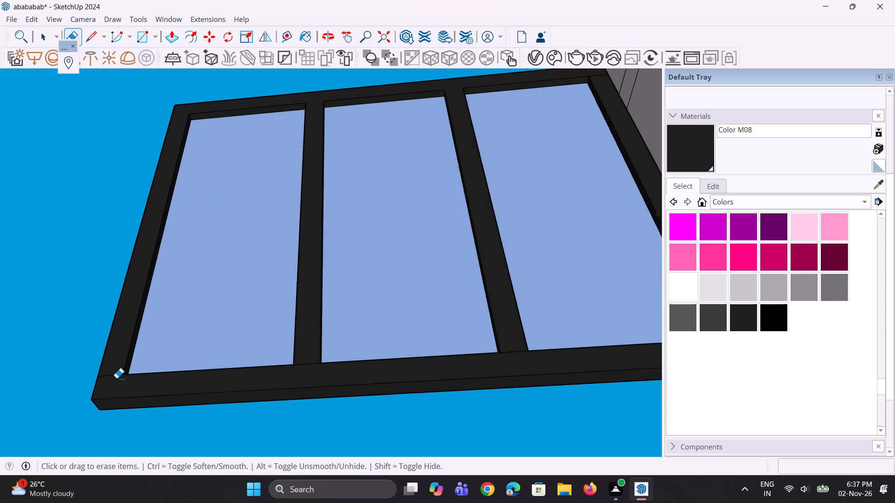
pyautogui.scroll(7, 117, 378)
pyautogui.moveTo(117, 378); pyautogui.dragTo(117, 372)
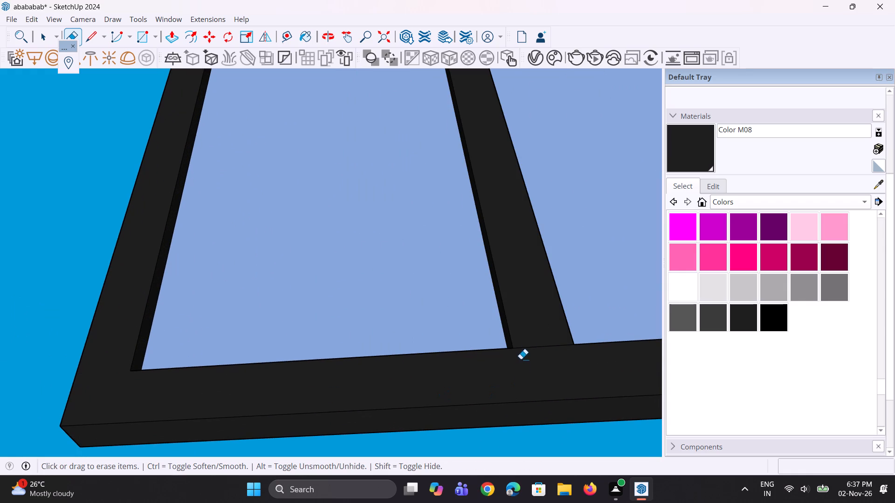
pyautogui.moveTo(529, 342); pyautogui.dragTo(531, 353)
pyautogui.scroll(-14, 400, 352)
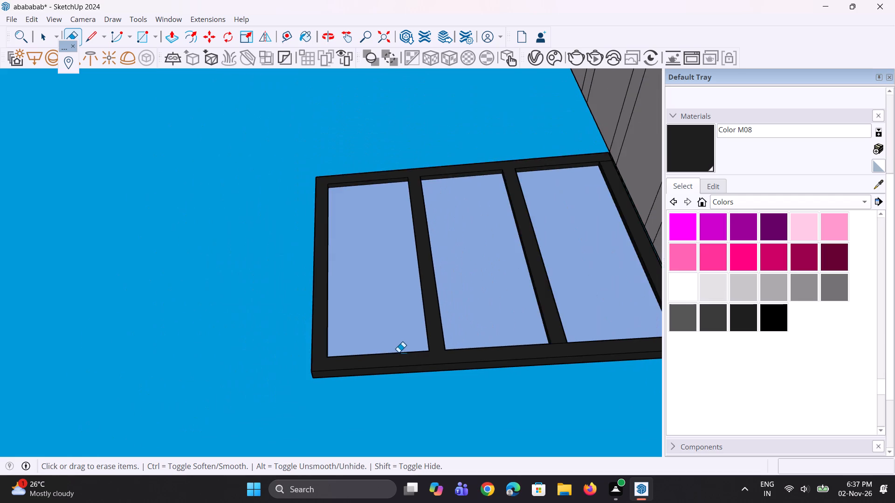
pyautogui.scroll(-3, 399, 352)
pyautogui.scroll(7, 593, 342)
pyautogui.moveTo(582, 368); pyautogui.dragTo(587, 380)
pyautogui.moveTo(254, 374); pyautogui.dragTo(259, 391)
# Make the whole three-pane glazed unit, frame and glass together, into one group.
pyautogui.scroll(-6, 341, 346)
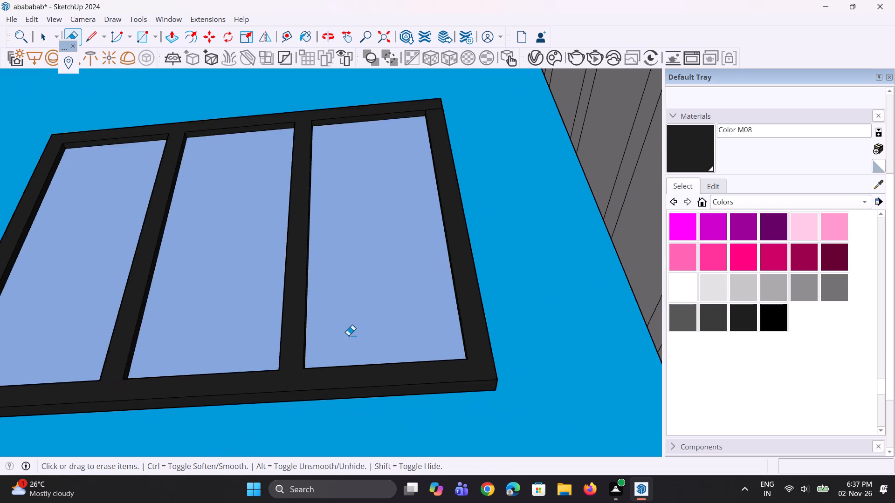
pyautogui.scroll(-5, 348, 335)
pyautogui.moveTo(348, 298); pyautogui.dragTo(384, 418, button='middle')
pyautogui.scroll(-5, 292, 252)
pyautogui.moveTo(290, 251); pyautogui.dragTo(301, 299, button='middle')
pyautogui.scroll(3, 320, 273)
pyautogui.press('space')
pyautogui.press('space')
pyautogui.moveTo(98, 114); pyautogui.dragTo(268, 398)
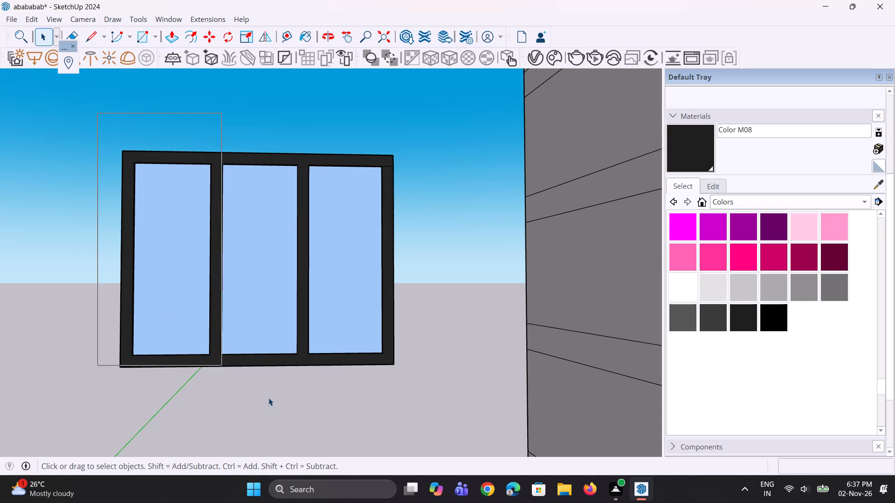
pyautogui.moveTo(268, 398); pyautogui.dragTo(411, 421)
pyautogui.rightClick(288, 255)
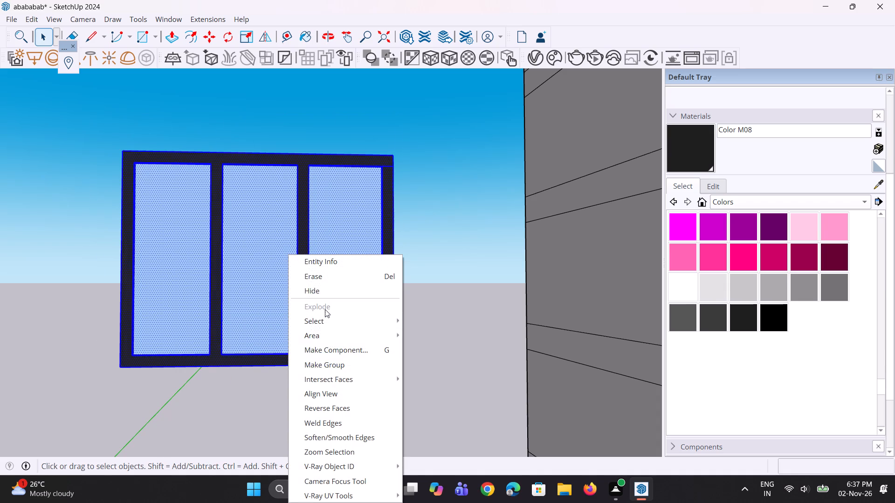
pyautogui.click(334, 366)
pyautogui.click(445, 347)
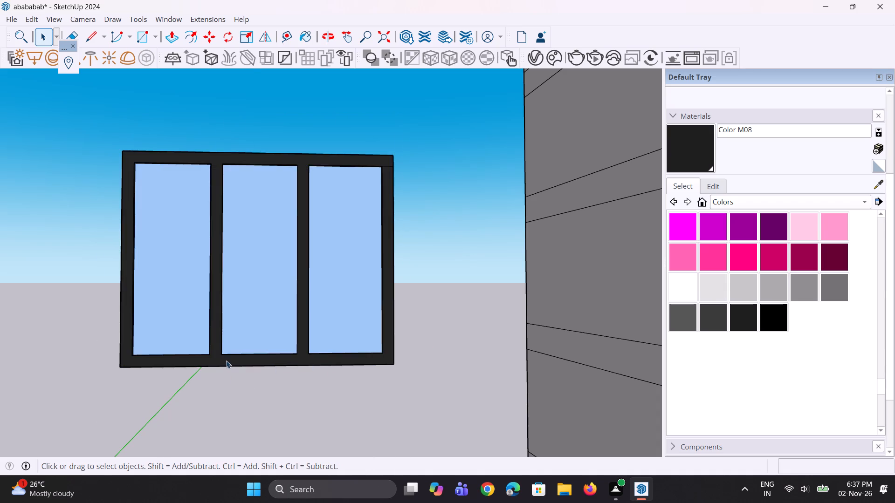
# Copy the opening rectangle on the lowest large left-hand balcony's back wall about 16' 8" up to the second balcony's wall.
pyautogui.scroll(-10, 224, 360)
pyautogui.scroll(-5, 176, 355)
pyautogui.moveTo(399, 330); pyautogui.dragTo(403, 349, button='middle')
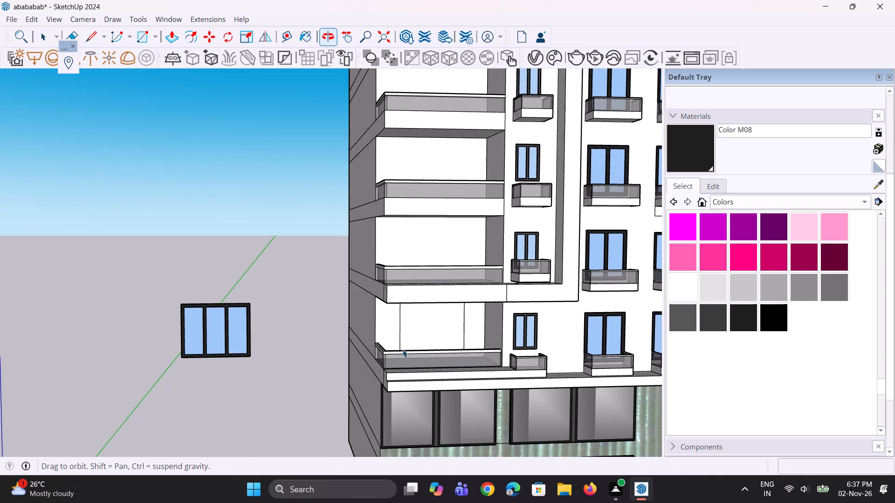
pyautogui.click(420, 330)
pyautogui.press('m')
pyautogui.scroll(4, 420, 329)
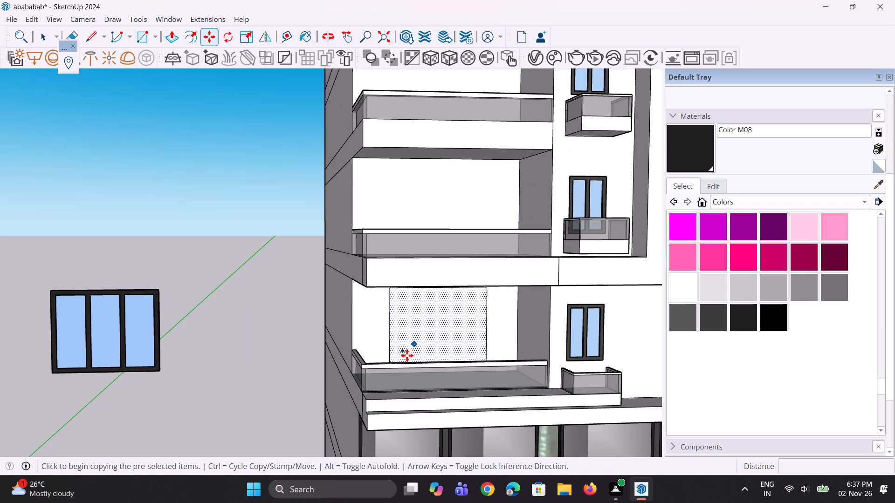
pyautogui.click(406, 357)
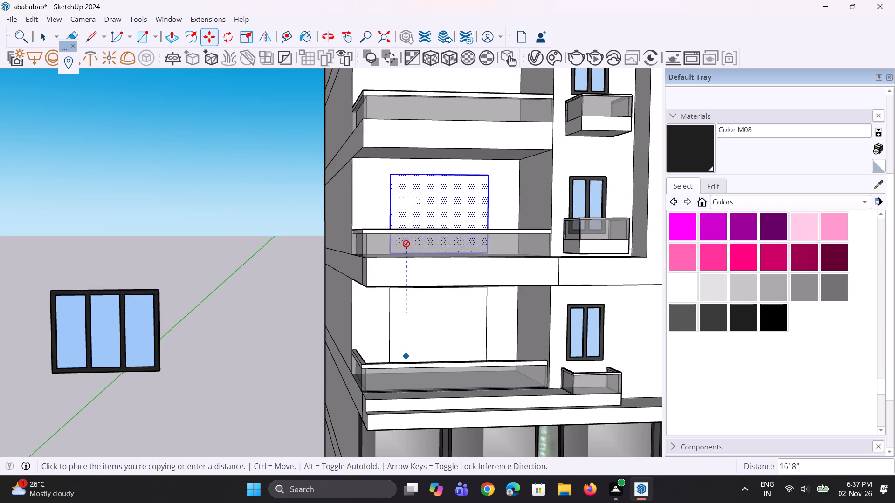
pyautogui.click(406, 242)
# Copy the opening rectangle about 17' 6" up from the second to the third large left-hand balcony's back wall.
pyautogui.scroll(-11, 392, 304)
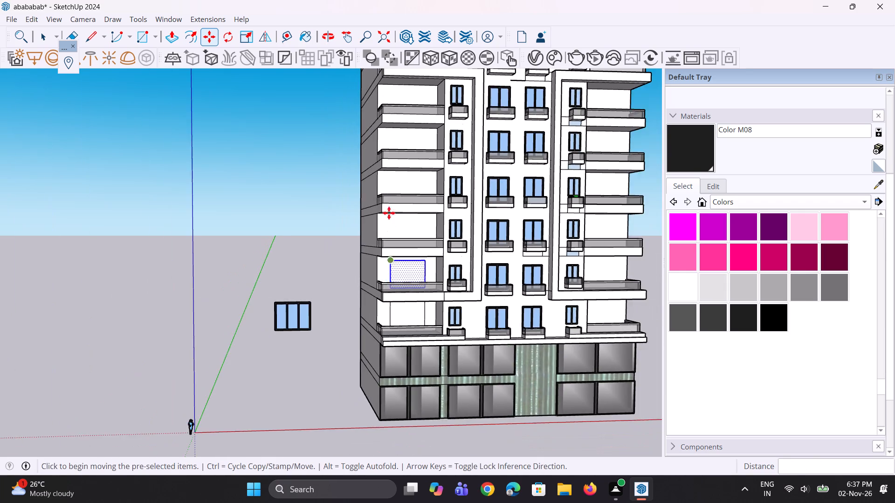
pyautogui.scroll(5, 396, 180)
pyautogui.scroll(4, 424, 239)
pyautogui.click(411, 394)
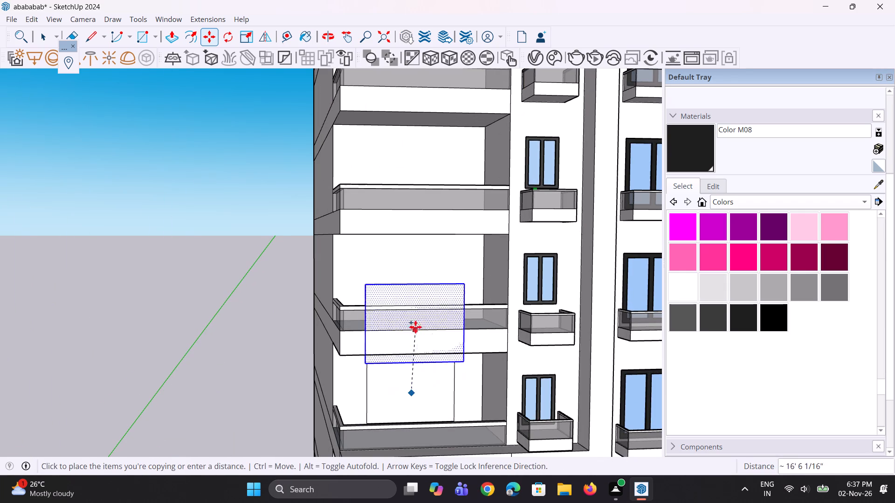
pyautogui.click(413, 285)
# Copy the opening rectangle about 17' 6" up from the third to the fourth large left-hand balcony's back wall.
pyautogui.scroll(-9, 380, 382)
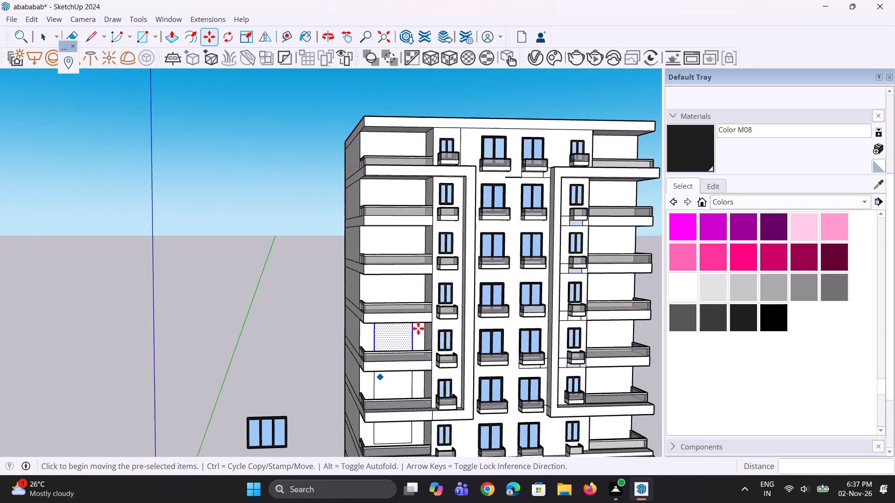
pyautogui.moveTo(423, 322); pyautogui.dragTo(446, 322, button='middle')
pyautogui.scroll(8, 424, 293)
pyautogui.click(363, 415)
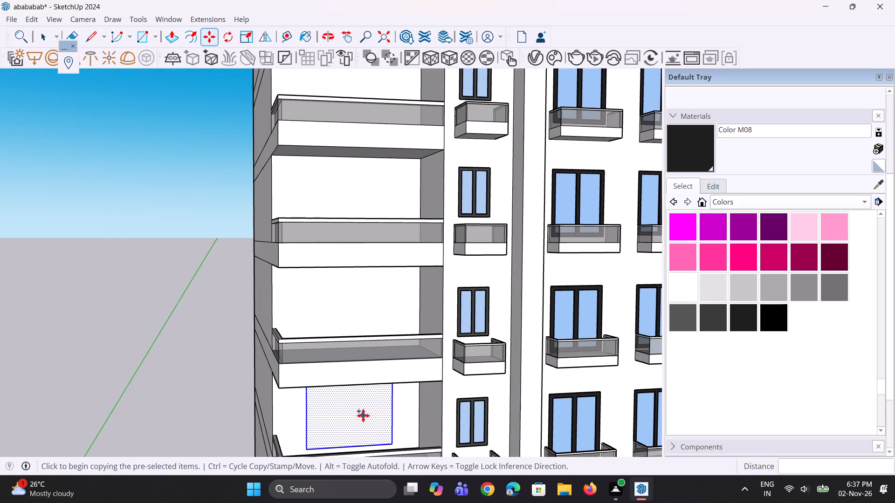
pyautogui.click(364, 312)
# Copy the opening rectangle about 18' 6 11/16" up from the fourth to the fifth large left-hand balcony's back wall.
pyautogui.scroll(-9, 362, 401)
pyautogui.scroll(2, 386, 319)
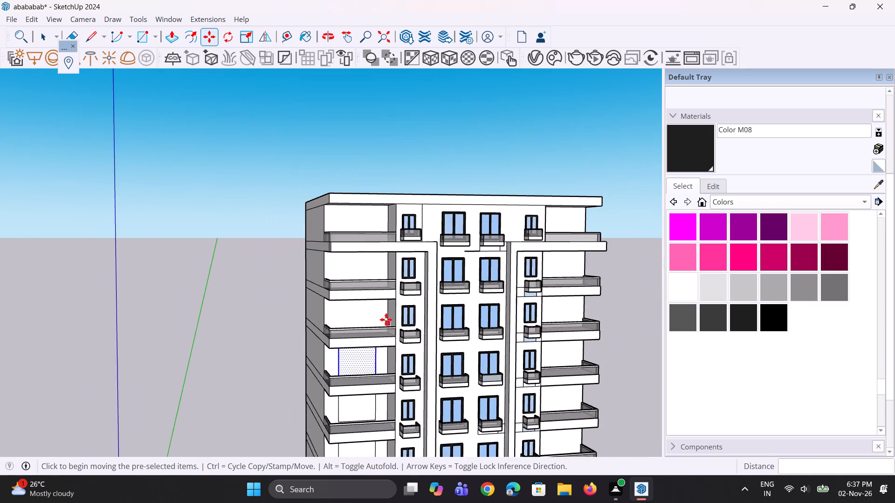
pyautogui.scroll(5, 386, 319)
pyautogui.click(340, 421)
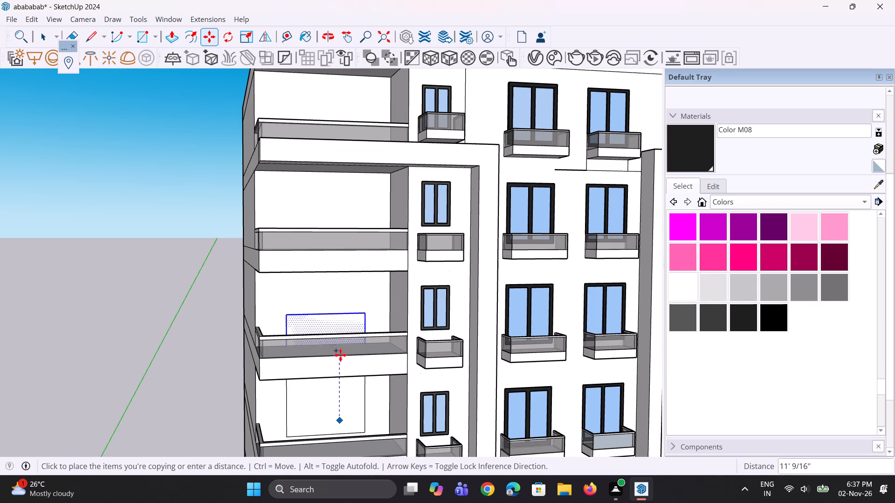
pyautogui.click(339, 322)
pyautogui.moveTo(343, 374); pyautogui.dragTo(365, 381, button='middle')
pyautogui.scroll(-4, 378, 413)
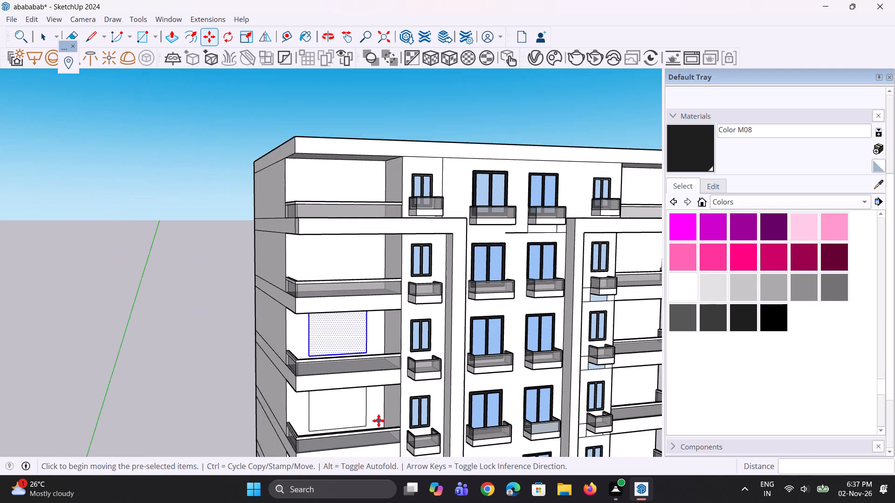
pyautogui.scroll(-2, 360, 354)
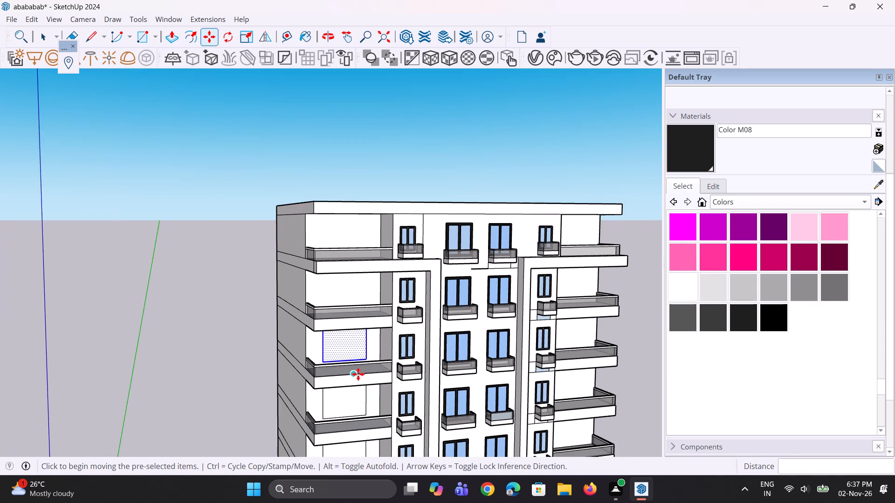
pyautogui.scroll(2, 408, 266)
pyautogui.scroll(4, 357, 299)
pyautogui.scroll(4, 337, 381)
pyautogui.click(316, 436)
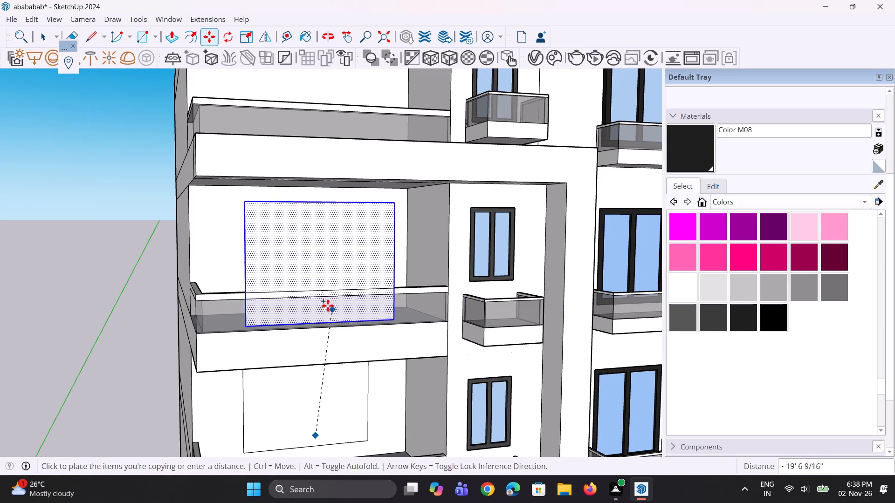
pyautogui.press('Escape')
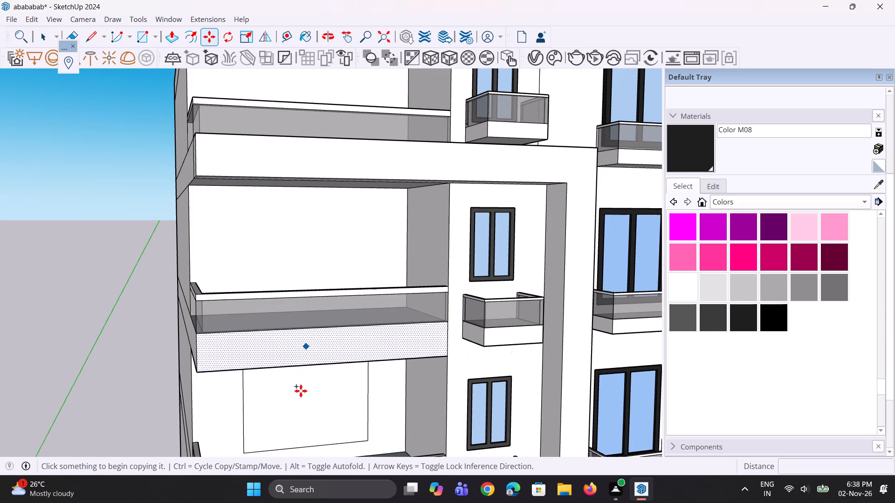
# Copy the opening rectangle about 17' 3/4" up from the fifth to the sixth large left-hand balcony's back wall.
pyautogui.scroll(-5, 294, 412)
pyautogui.moveTo(290, 412); pyautogui.dragTo(332, 406, button='middle')
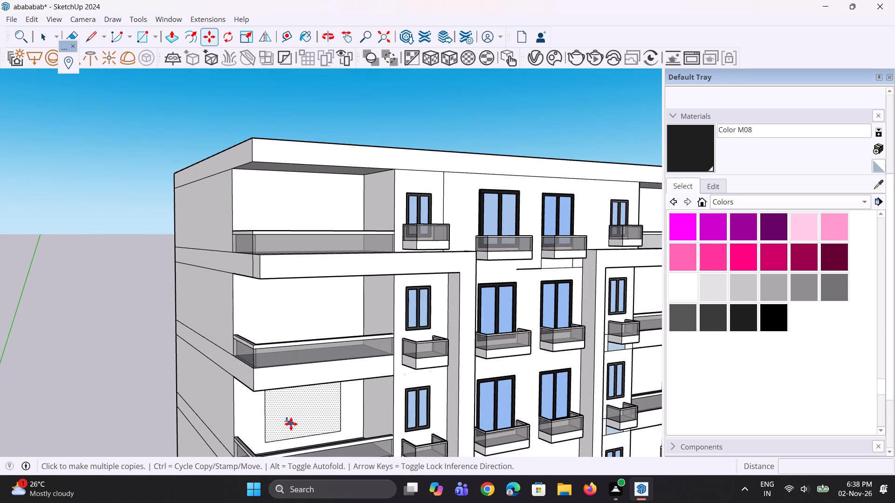
pyautogui.click(291, 424)
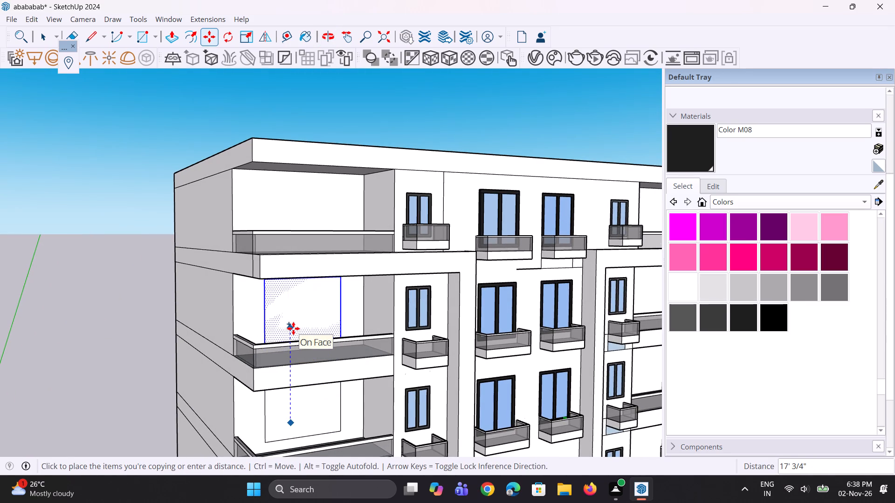
pyautogui.click(293, 328)
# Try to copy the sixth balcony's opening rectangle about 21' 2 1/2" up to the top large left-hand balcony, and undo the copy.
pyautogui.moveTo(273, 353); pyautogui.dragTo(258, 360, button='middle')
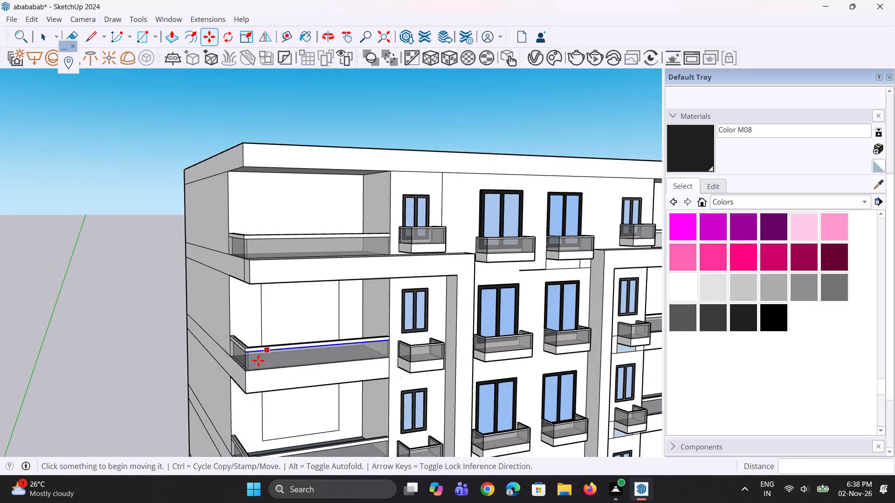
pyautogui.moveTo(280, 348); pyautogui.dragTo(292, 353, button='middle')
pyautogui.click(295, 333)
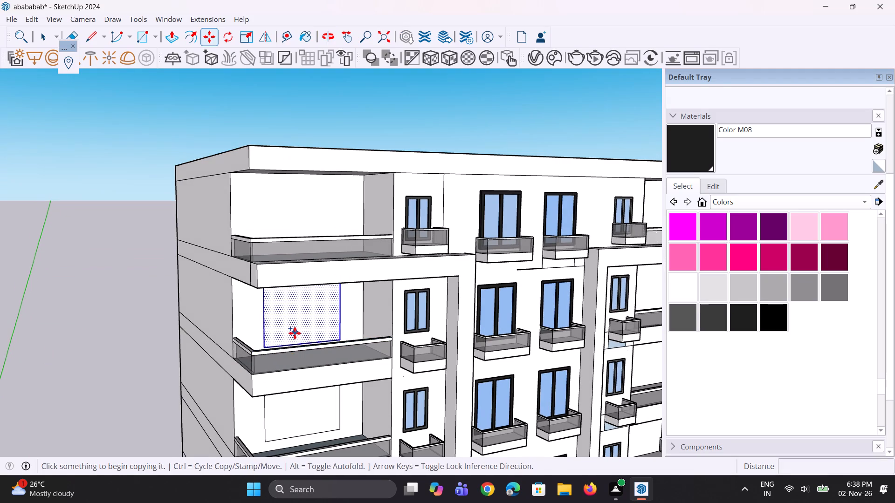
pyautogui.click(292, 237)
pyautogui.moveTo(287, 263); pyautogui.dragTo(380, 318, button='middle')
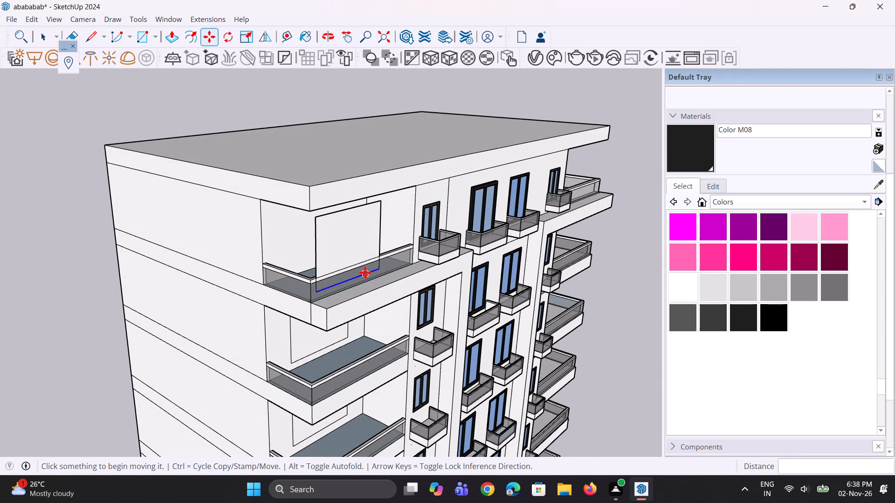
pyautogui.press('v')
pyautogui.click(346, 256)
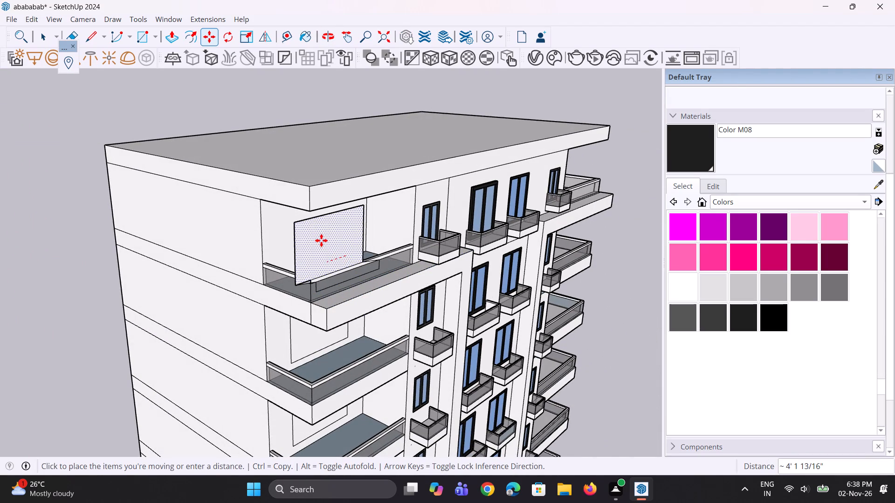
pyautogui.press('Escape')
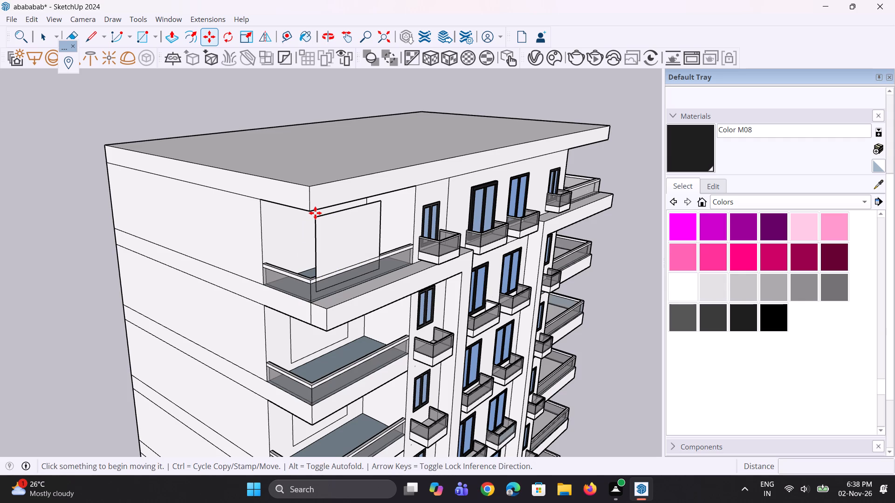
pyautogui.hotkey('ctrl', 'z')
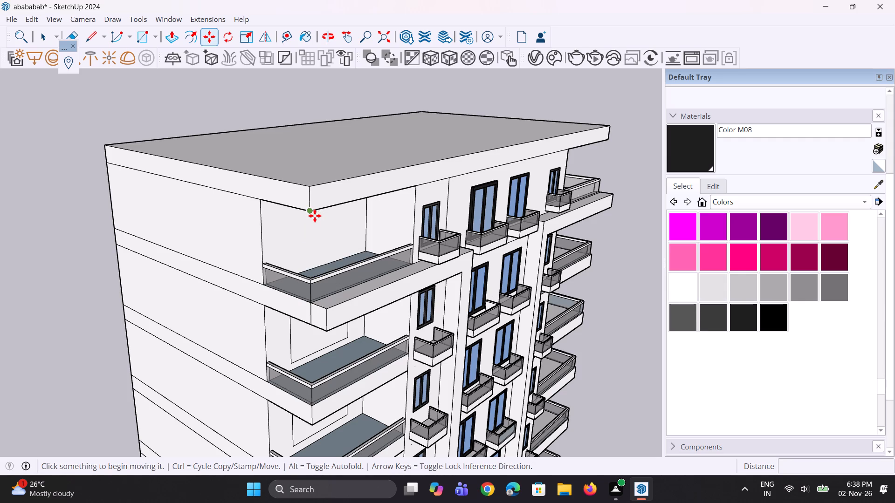
# Copy the opening rectangle about 17' 3 3/4" up from the sixth to the top large left-hand balcony's back wall.
pyautogui.moveTo(335, 347); pyautogui.dragTo(321, 315, button='middle')
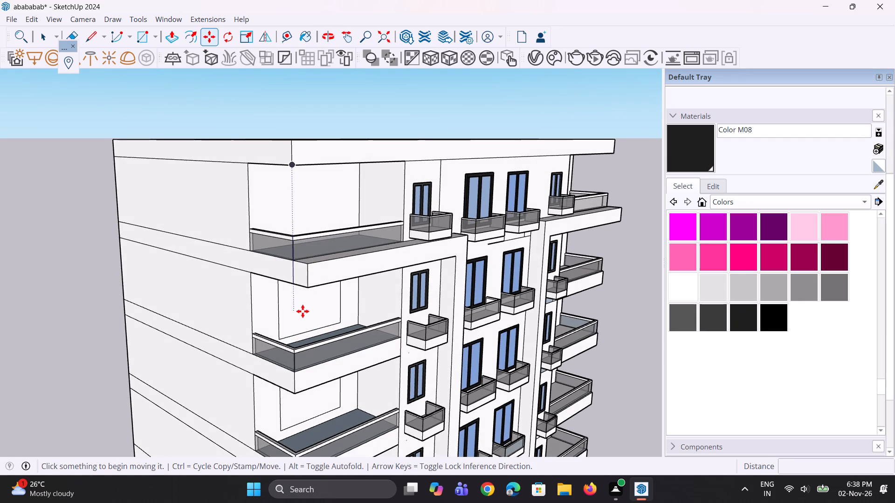
pyautogui.click(301, 318)
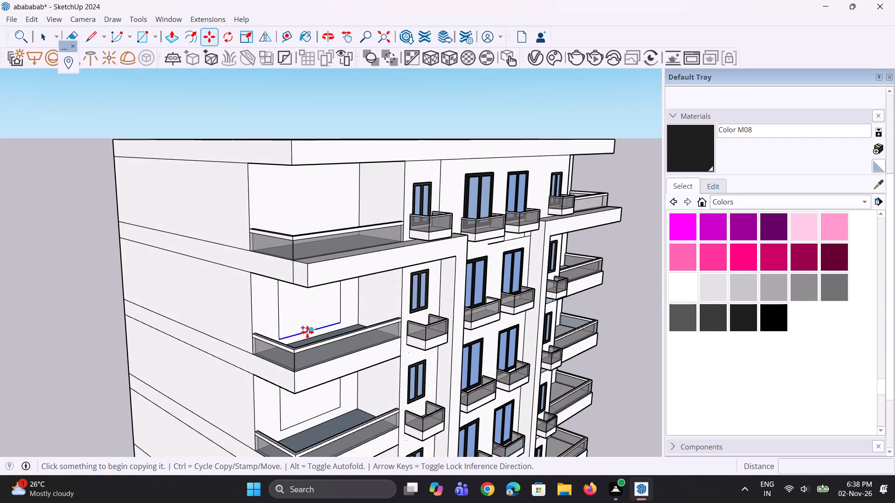
pyautogui.click(302, 320)
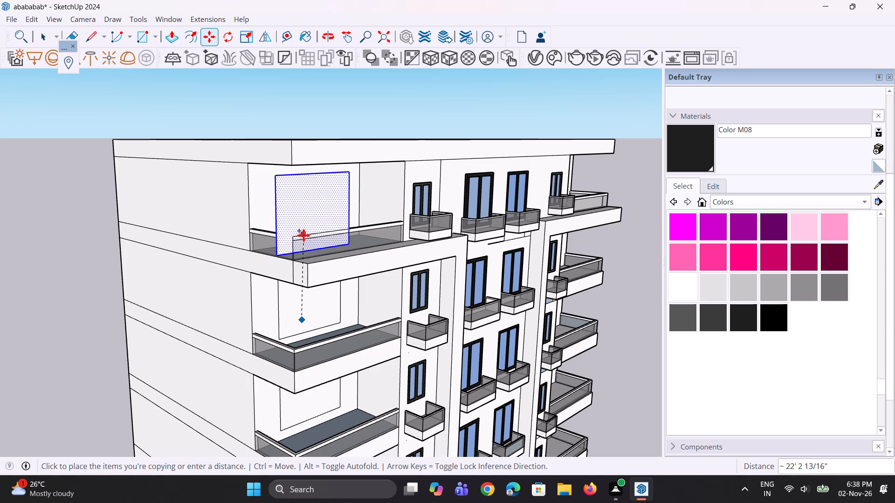
pyautogui.click(305, 223)
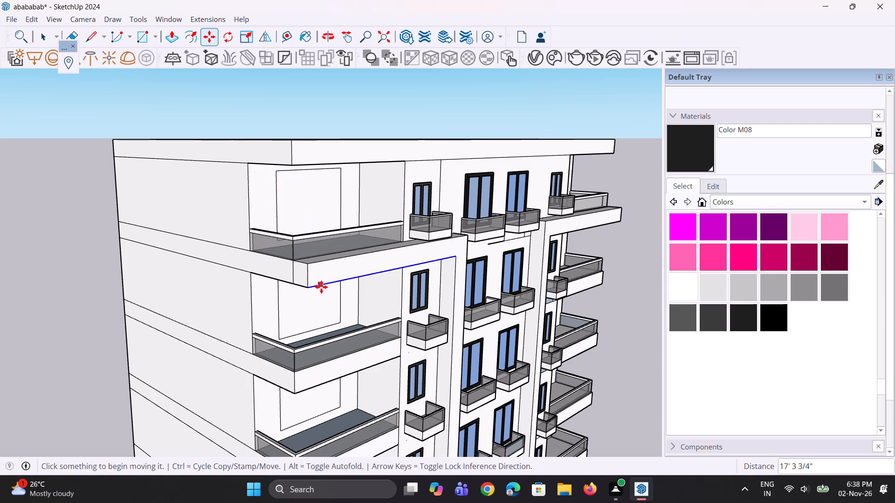
pyautogui.moveTo(321, 287); pyautogui.dragTo(250, 299, button='middle')
pyautogui.press('space')
pyautogui.press('space')
pyautogui.moveTo(82, 291); pyautogui.dragTo(86, 286)
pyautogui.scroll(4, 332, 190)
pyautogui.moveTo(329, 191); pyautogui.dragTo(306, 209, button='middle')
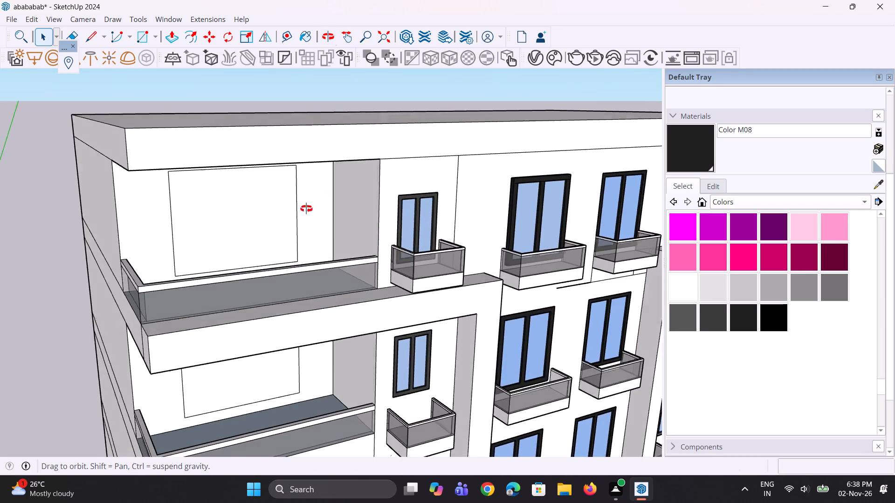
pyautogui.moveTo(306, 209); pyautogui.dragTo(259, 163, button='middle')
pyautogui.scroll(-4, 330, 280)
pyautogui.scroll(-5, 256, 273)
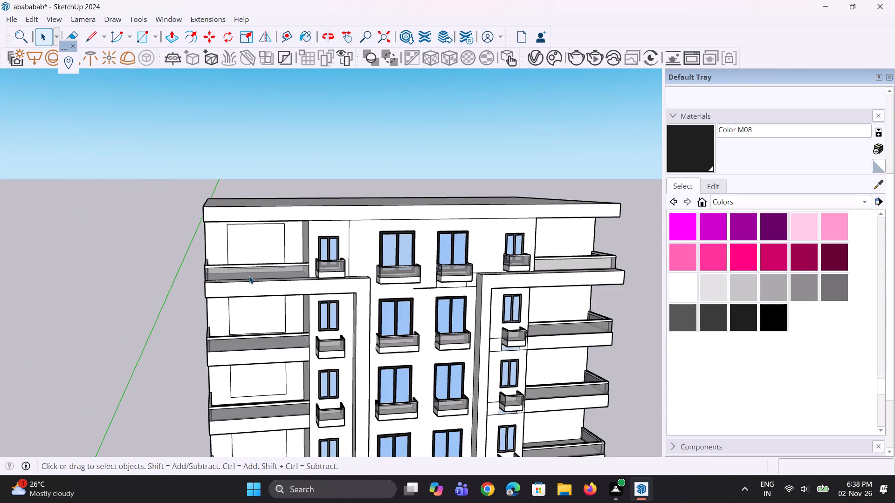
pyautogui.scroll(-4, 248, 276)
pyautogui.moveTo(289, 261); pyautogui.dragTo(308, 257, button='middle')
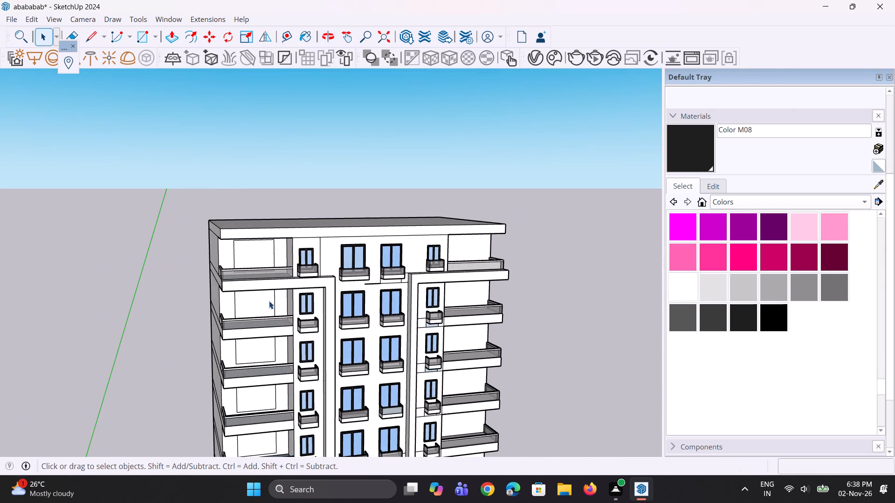
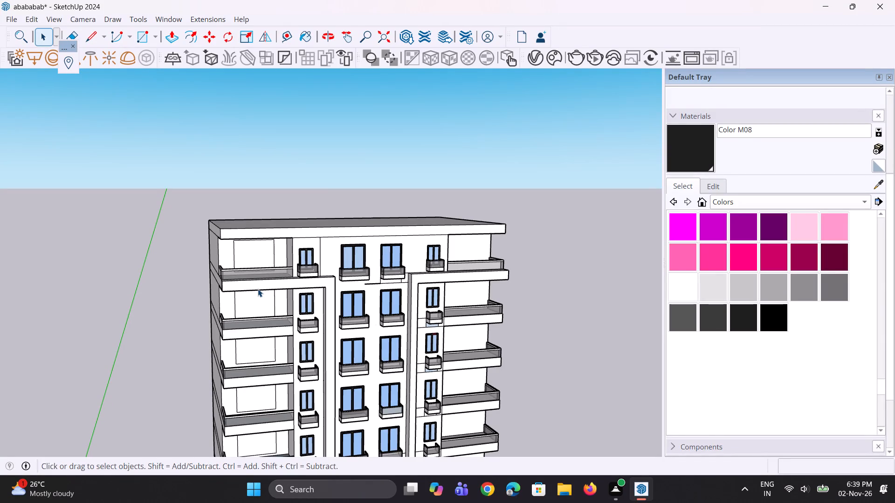
# Push the opening rectangle on the top large left-hand balcony's back wall 12' 7 5/8" inward to form a recess.
pyautogui.scroll(-5, 138, 263)
pyautogui.moveTo(254, 288); pyautogui.dragTo(235, 295, button='middle')
pyautogui.scroll(-1, 226, 298)
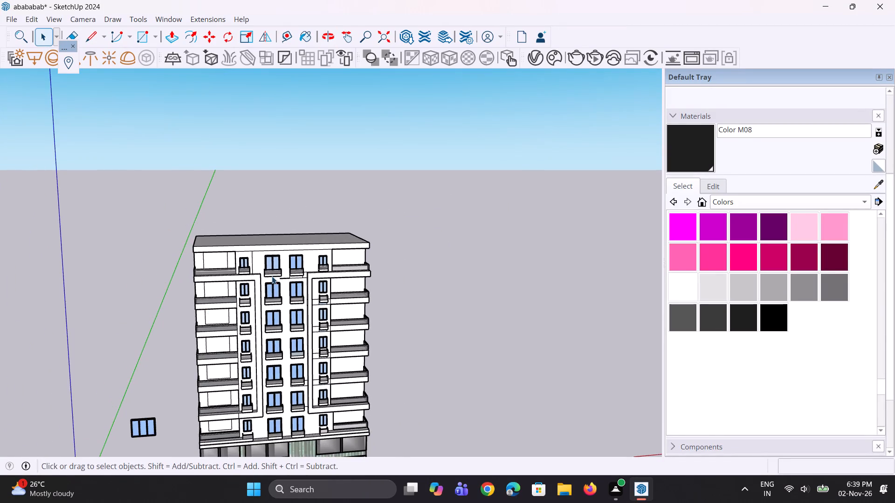
pyautogui.scroll(4, 273, 276)
pyautogui.press('p')
pyautogui.scroll(2, 155, 287)
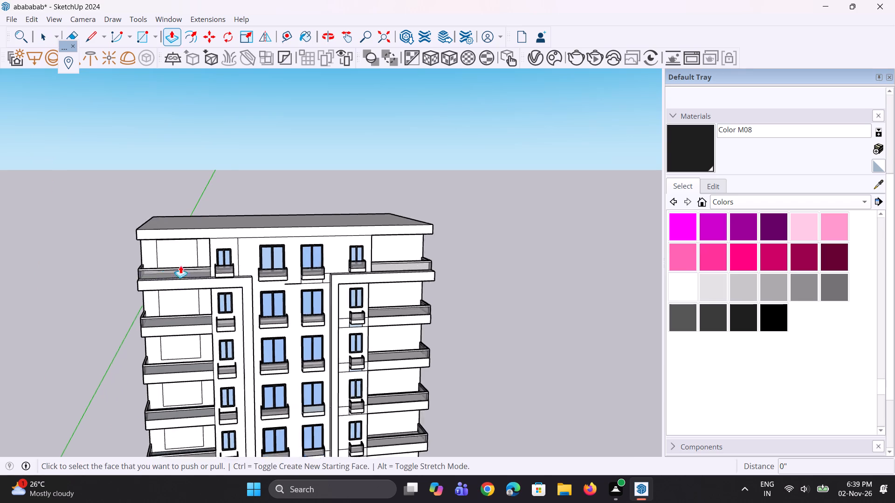
pyautogui.scroll(5, 180, 265)
pyautogui.click(185, 258)
pyautogui.click(185, 250)
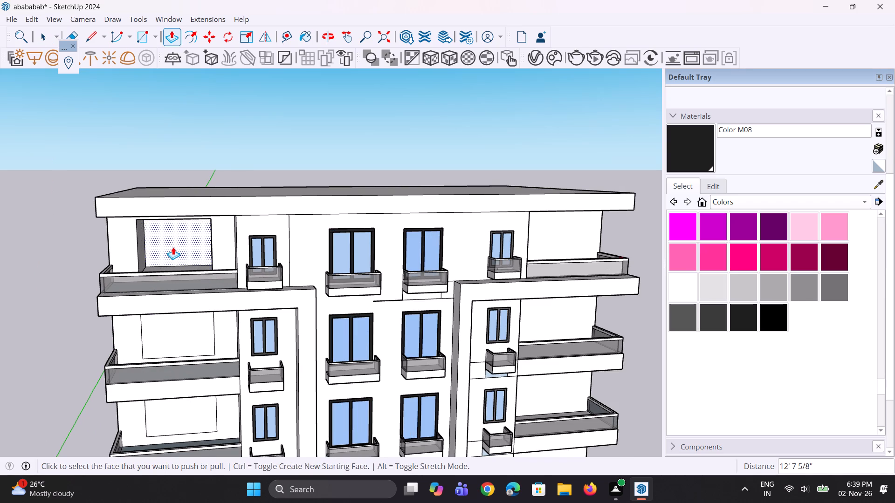
# Repeat the same 12' 7 5/8" push on the second, third and fourth large left-hand balcony openings from the top.
pyautogui.doubleClick(176, 331)
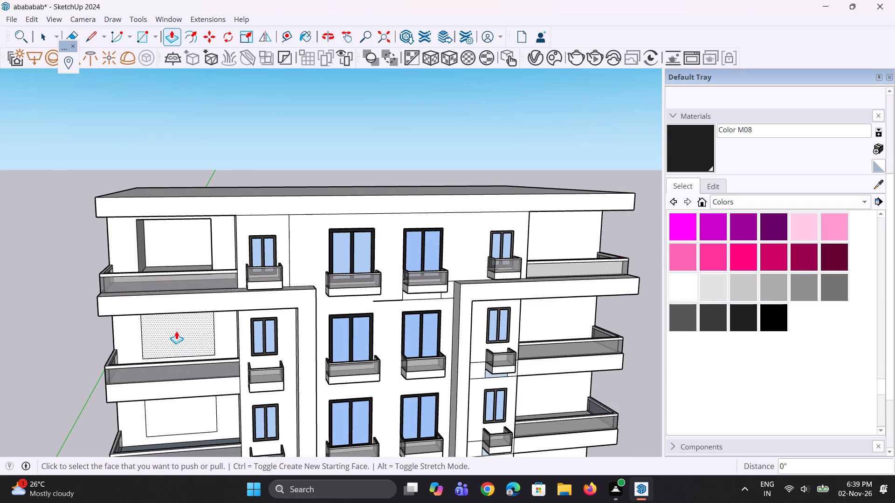
pyautogui.scroll(-4, 176, 330)
pyautogui.scroll(2, 171, 381)
pyautogui.doubleClick(171, 383)
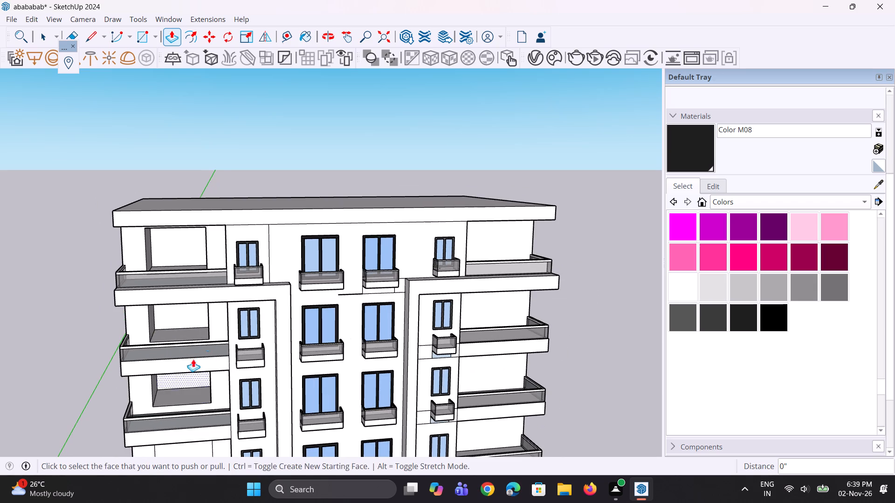
pyautogui.scroll(-9, 229, 294)
pyautogui.moveTo(213, 370); pyautogui.dragTo(235, 351, button='middle')
pyautogui.scroll(3, 186, 409)
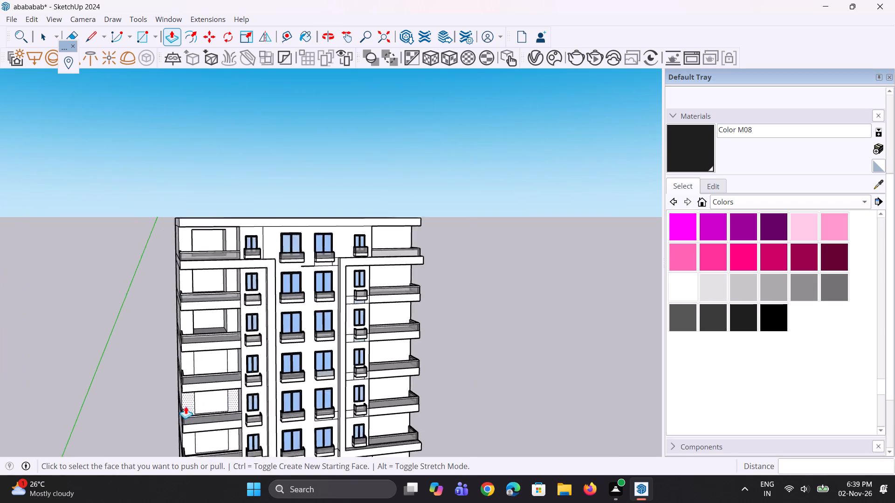
pyautogui.scroll(1, 186, 406)
pyautogui.scroll(4, 205, 373)
pyautogui.doubleClick(217, 351)
# Repeat the same 12' 7 5/8" push on the three lowest large left-hand balcony openings.
pyautogui.scroll(-4, 229, 305)
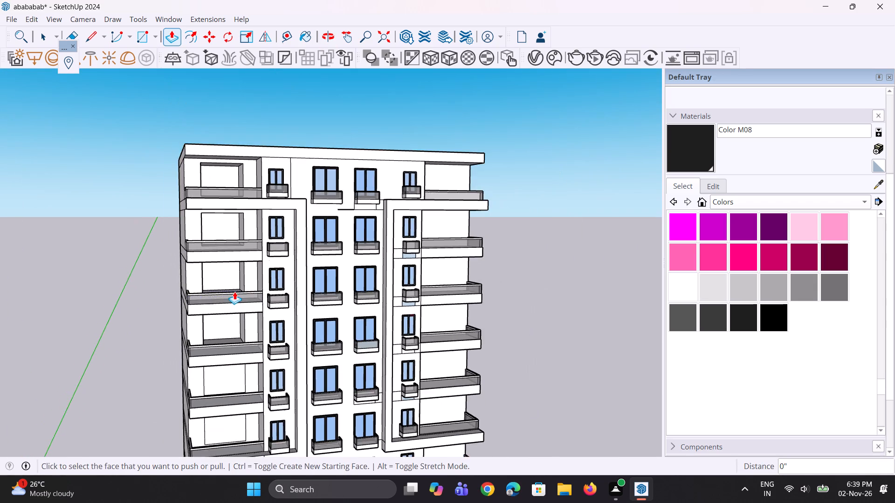
pyautogui.scroll(-5, 234, 292)
pyautogui.scroll(8, 225, 362)
pyautogui.doubleClick(231, 344)
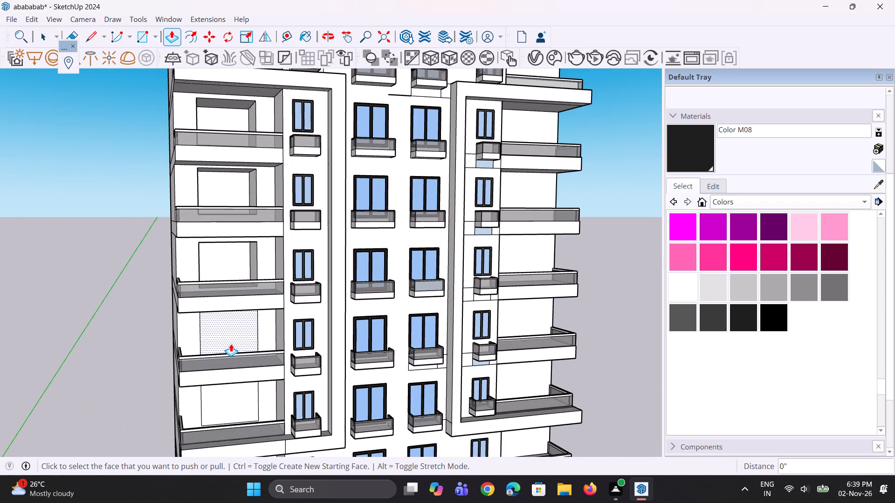
pyautogui.scroll(-8, 228, 297)
pyautogui.scroll(5, 222, 385)
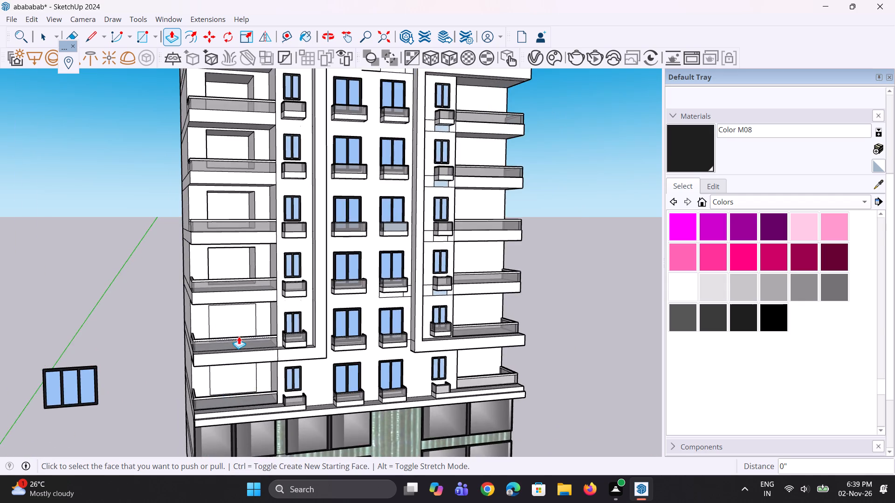
pyautogui.scroll(4, 239, 336)
pyautogui.doubleClick(240, 333)
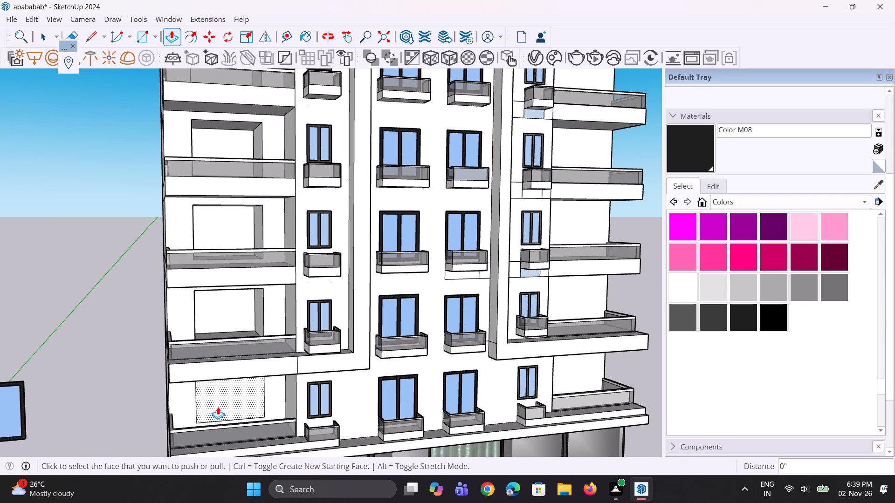
pyautogui.doubleClick(218, 407)
# Move the three-pane glazed unit standing beside the building about 47' 10 1/8" into the lowest large left-hand balcony's opening.
pyautogui.scroll(-10, 178, 502)
pyautogui.moveTo(176, 463); pyautogui.dragTo(175, 459, button='middle')
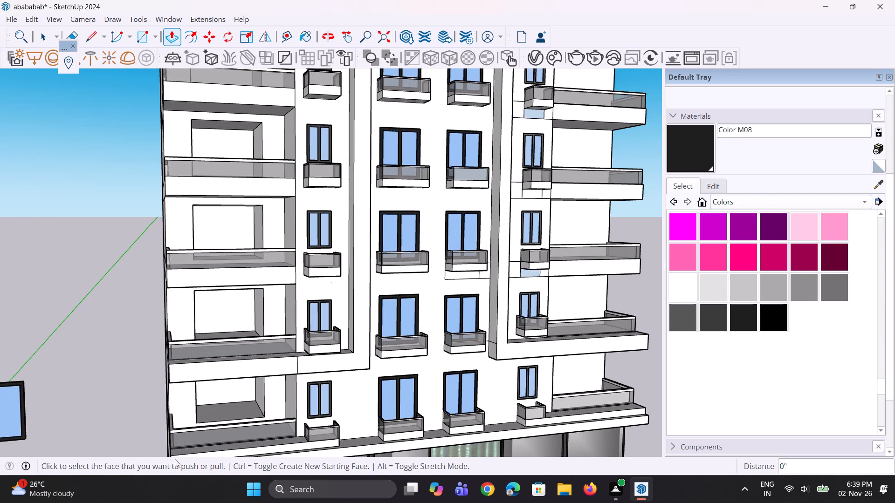
pyautogui.moveTo(175, 459); pyautogui.dragTo(168, 449, button='middle')
pyautogui.press('space')
pyautogui.press('space')
pyautogui.press('space')
pyautogui.scroll(-5, 133, 370)
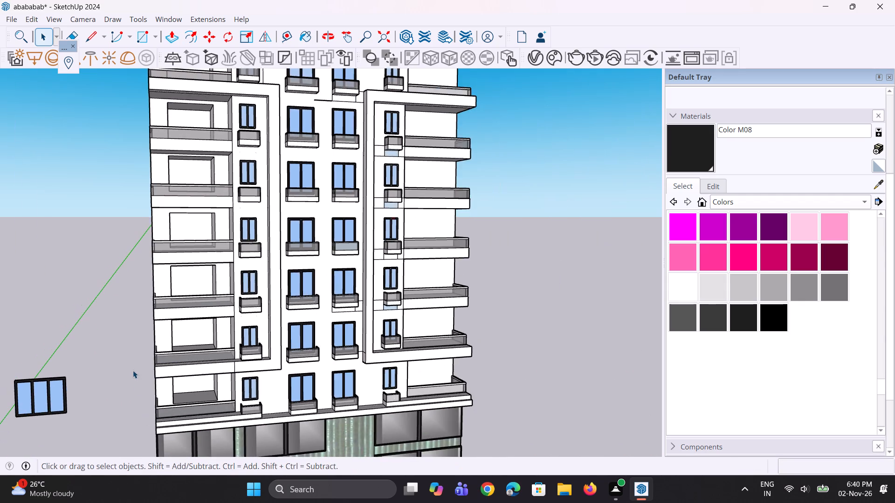
pyautogui.scroll(3, 0, 408)
pyautogui.click(30, 402)
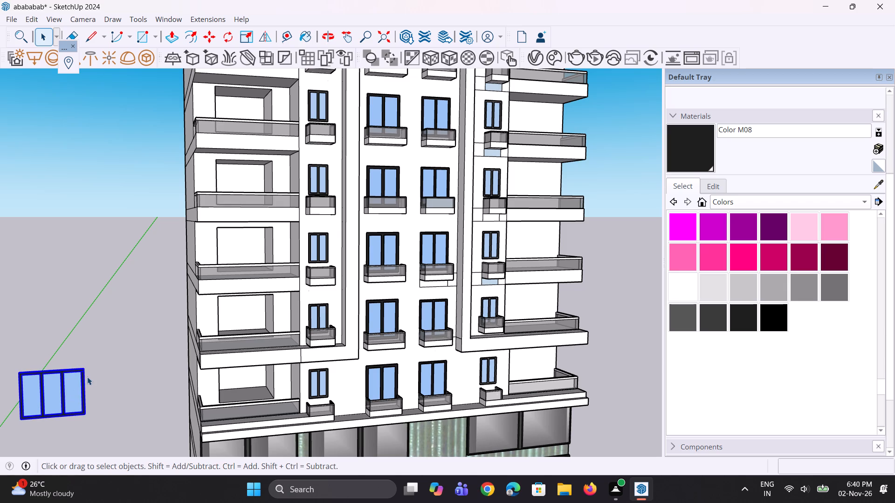
pyautogui.press('m')
pyautogui.click(87, 411)
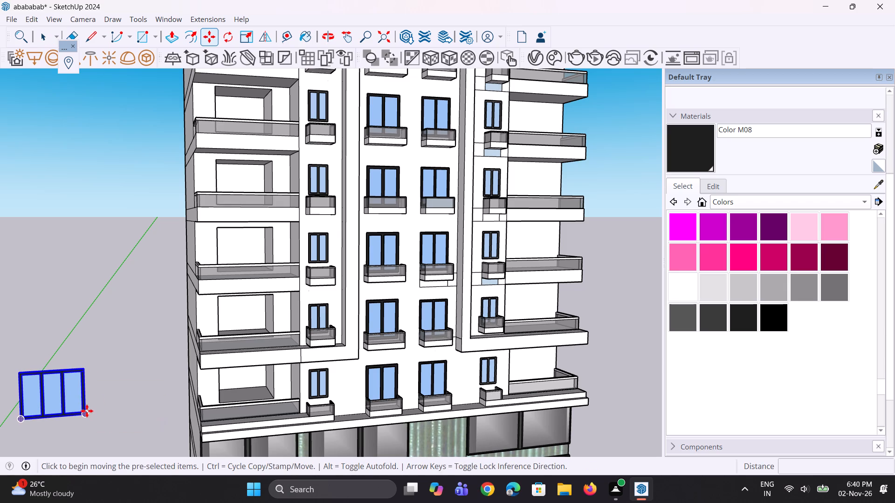
pyautogui.scroll(-4, 119, 442)
pyautogui.scroll(3, 203, 414)
pyautogui.scroll(3, 274, 396)
pyautogui.scroll(2, 217, 411)
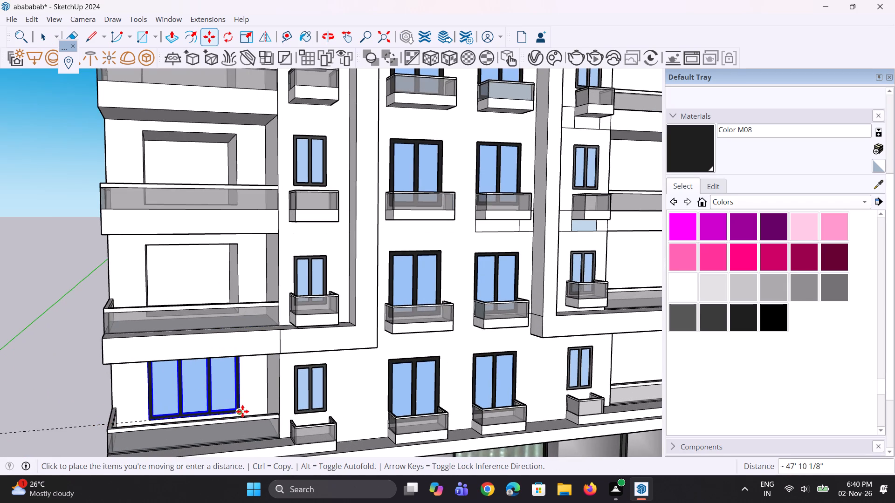
pyautogui.click(242, 411)
# Copy the three-pane glazed unit about 22' 6 13/16" up from the lowest to the second large left-hand balcony.
pyautogui.scroll(-5, 200, 413)
pyautogui.moveTo(204, 439); pyautogui.dragTo(228, 419, button='middle')
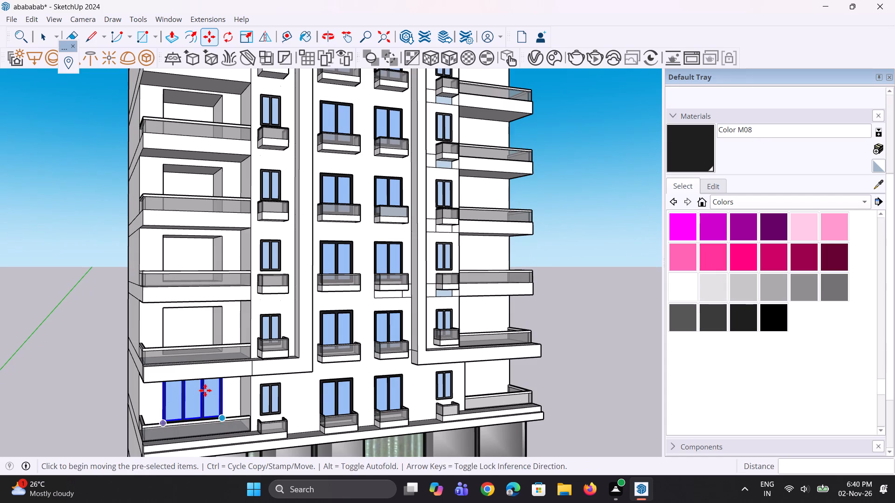
pyautogui.scroll(-4, 205, 446)
pyautogui.scroll(5, 198, 366)
pyautogui.scroll(-6, 222, 326)
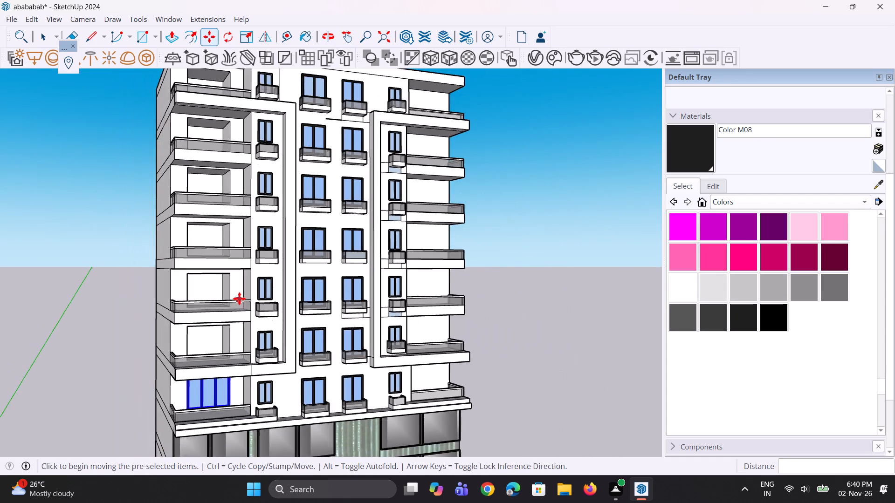
pyautogui.scroll(-4, 239, 299)
pyautogui.moveTo(236, 316); pyautogui.dragTo(286, 314, button='middle')
pyautogui.scroll(8, 225, 374)
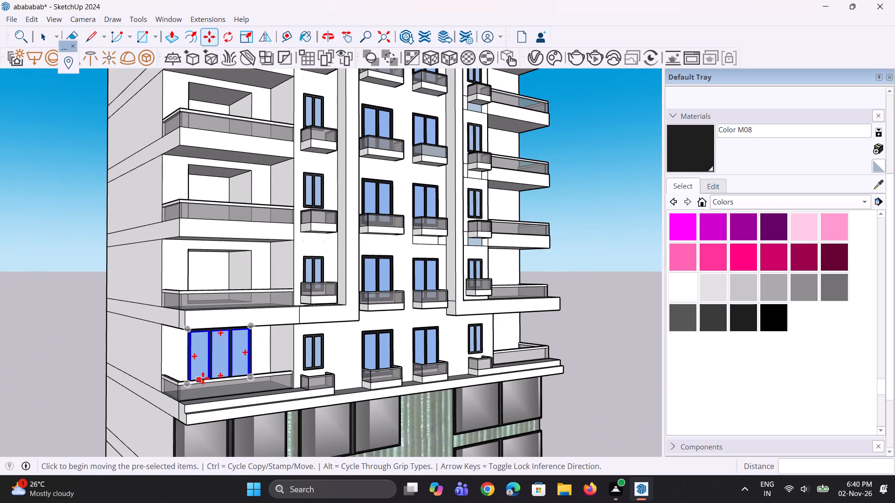
pyautogui.moveTo(206, 371); pyautogui.dragTo(204, 401, button='middle')
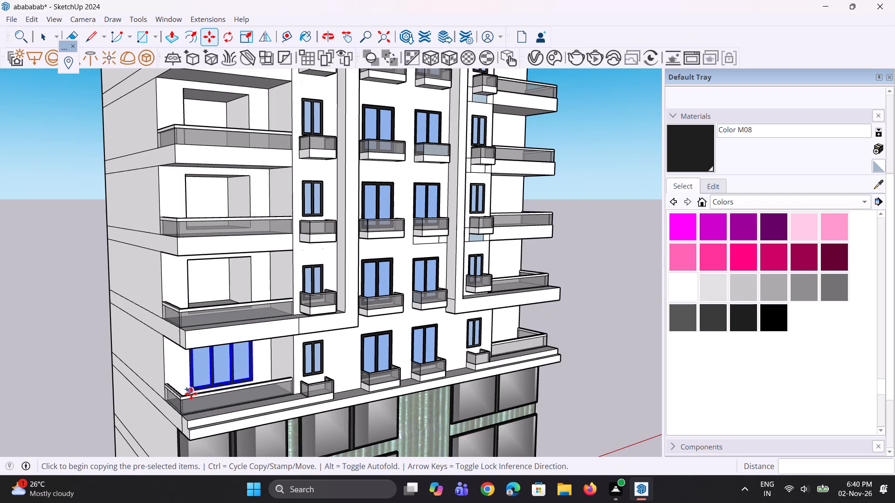
pyautogui.click(191, 393)
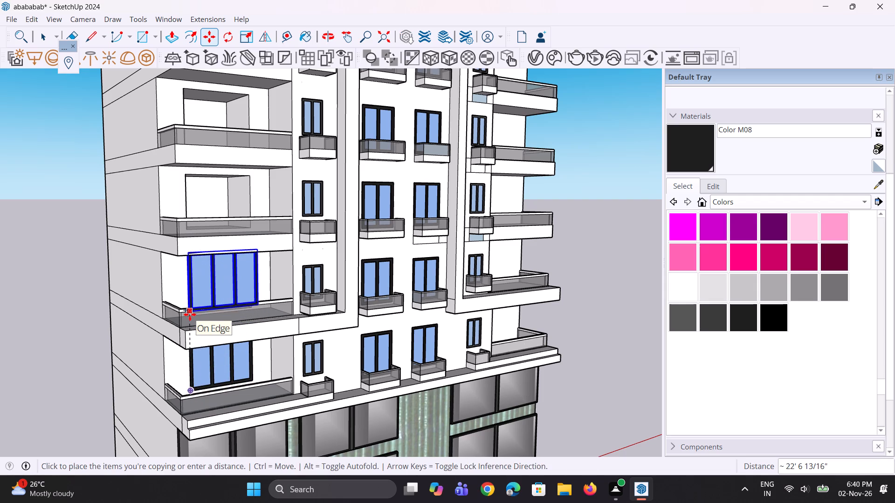
pyautogui.click(189, 315)
# Move the second balcony's three-pane unit 8 13/16" by its bottom corner to fit the opening's corner.
pyautogui.moveTo(206, 266); pyautogui.dragTo(215, 306, button='middle')
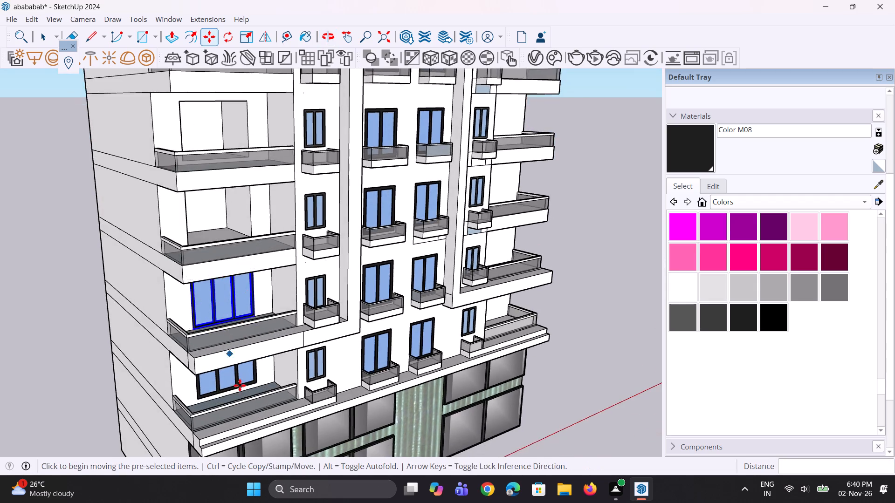
pyautogui.scroll(-4, 240, 387)
pyautogui.scroll(8, 243, 326)
pyautogui.scroll(4, 172, 381)
pyautogui.scroll(3, 206, 352)
pyautogui.moveTo(211, 349); pyautogui.dragTo(234, 406, button='middle')
pyautogui.scroll(6, 212, 401)
pyautogui.scroll(2, 175, 361)
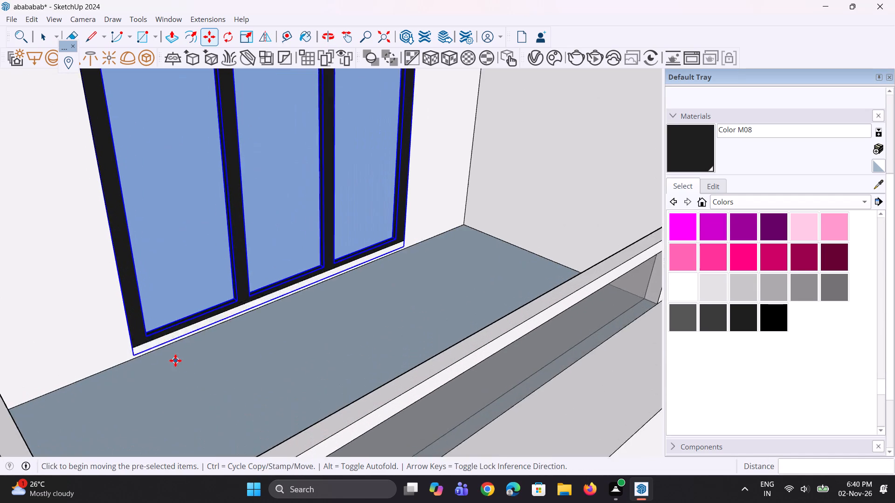
pyautogui.click(134, 351)
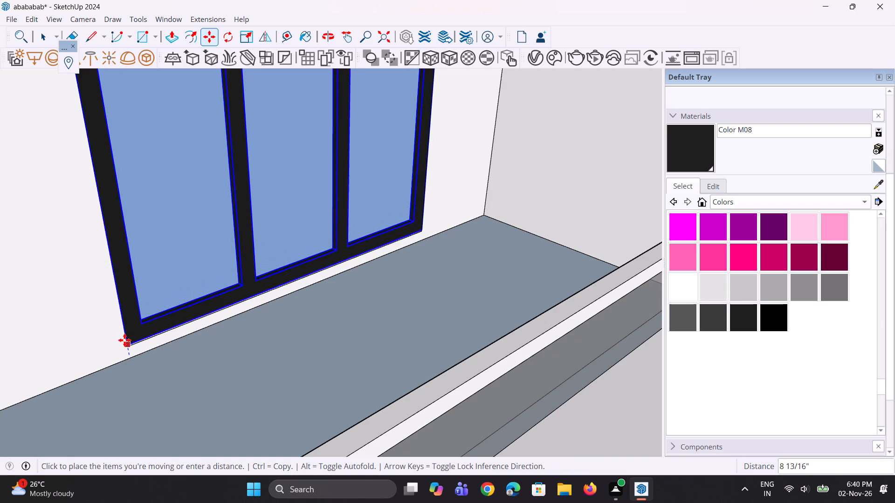
pyautogui.click(125, 341)
# Copy the three-pane glazed unit 17' 11 1/2" up from the second to the third large left-hand balcony's opening.
pyautogui.scroll(-11, 206, 376)
pyautogui.moveTo(207, 352); pyautogui.dragTo(202, 309, button='middle')
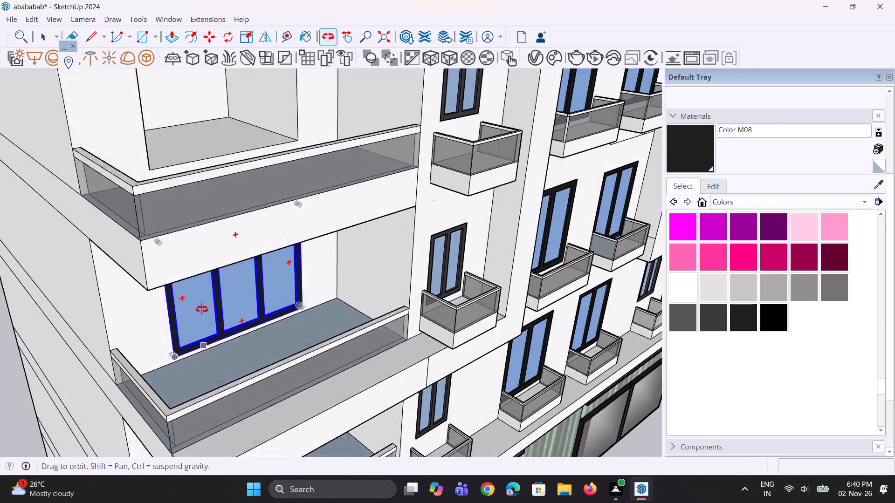
pyautogui.moveTo(202, 309); pyautogui.dragTo(232, 362, button='middle')
pyautogui.scroll(-5, 232, 362)
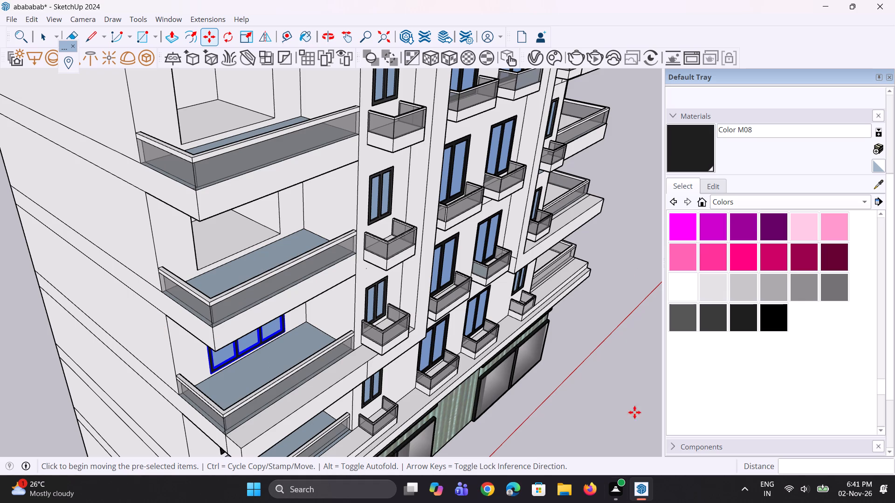
pyautogui.scroll(-3, 124, 243)
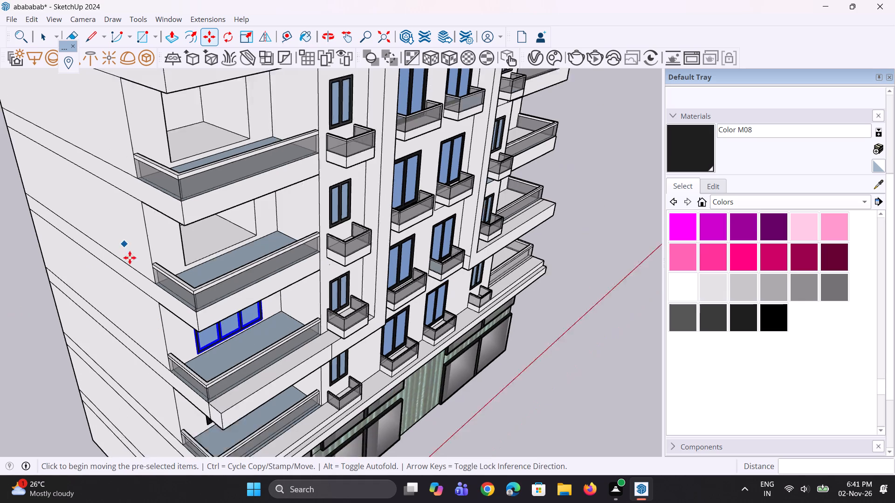
pyautogui.scroll(-1, 130, 258)
pyautogui.moveTo(173, 314); pyautogui.dragTo(178, 279, button='middle')
pyautogui.scroll(10, 179, 312)
pyautogui.click(186, 326)
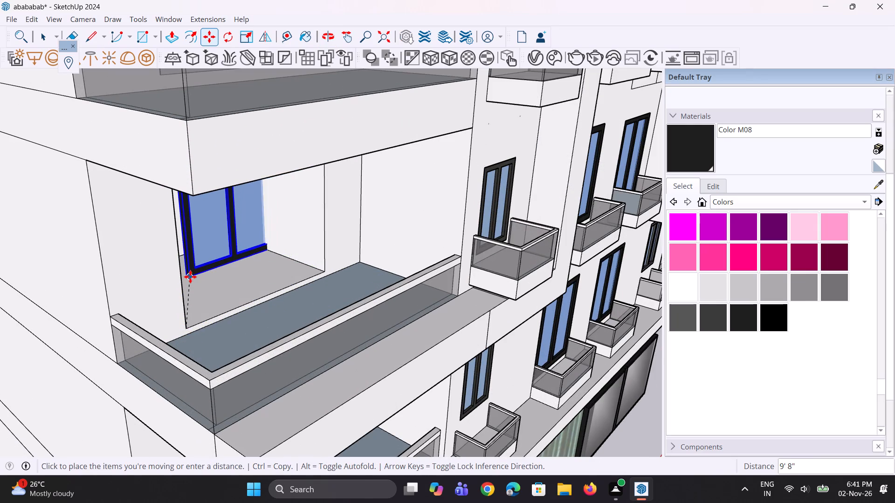
pyautogui.scroll(-8, 187, 314)
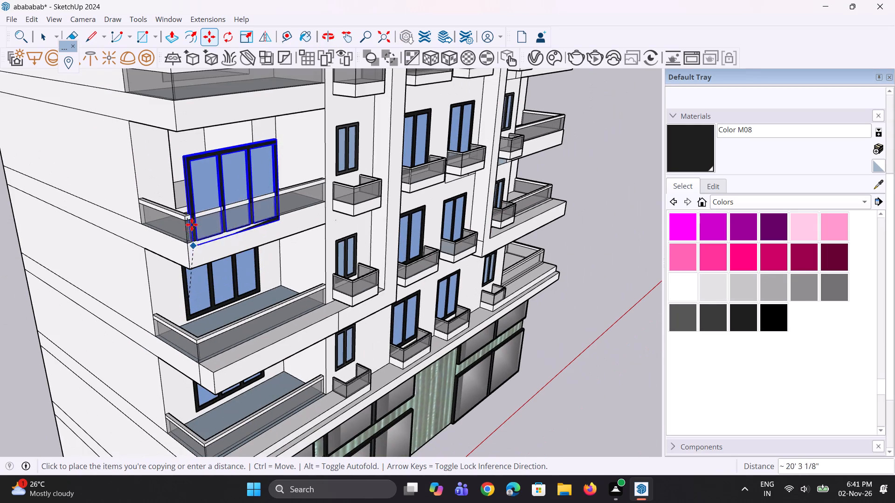
pyautogui.scroll(1, 181, 217)
pyautogui.moveTo(176, 211); pyautogui.dragTo(192, 234, button='middle')
pyautogui.scroll(2, 188, 227)
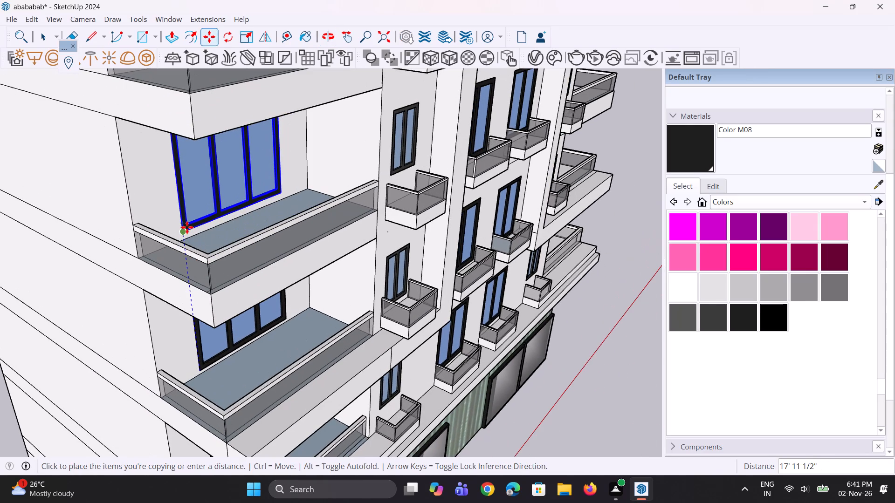
pyautogui.click(187, 227)
# Copy the three-pane glazed unit 17' 6" up from the third to the fourth large left-hand balcony's opening.
pyautogui.scroll(-10, 221, 330)
pyautogui.moveTo(264, 272); pyautogui.dragTo(255, 224, button='middle')
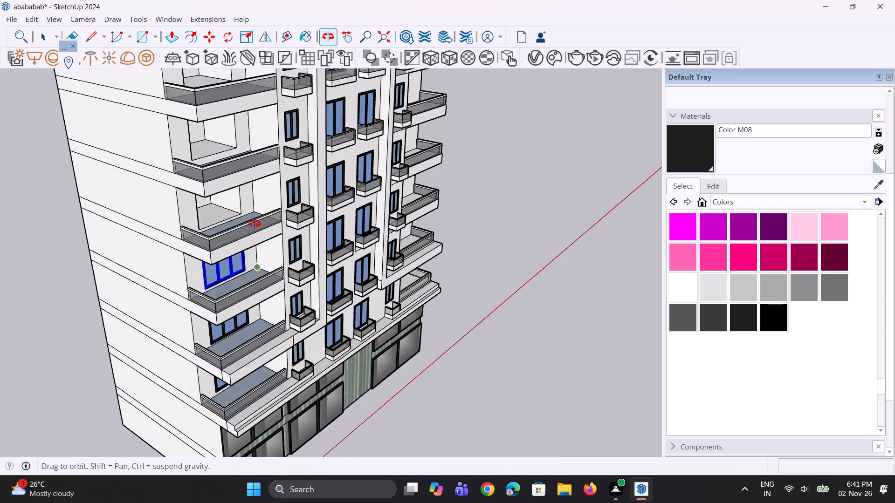
pyautogui.moveTo(255, 224); pyautogui.dragTo(254, 219, button='middle')
pyautogui.scroll(8, 207, 236)
pyautogui.scroll(4, 202, 287)
pyautogui.moveTo(202, 289); pyautogui.dragTo(187, 329, button='middle')
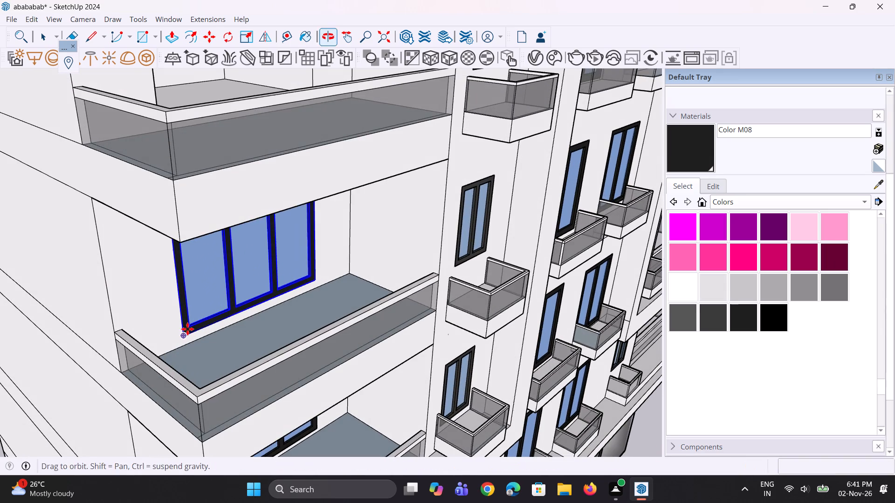
pyautogui.click(183, 337)
pyautogui.scroll(-2, 193, 313)
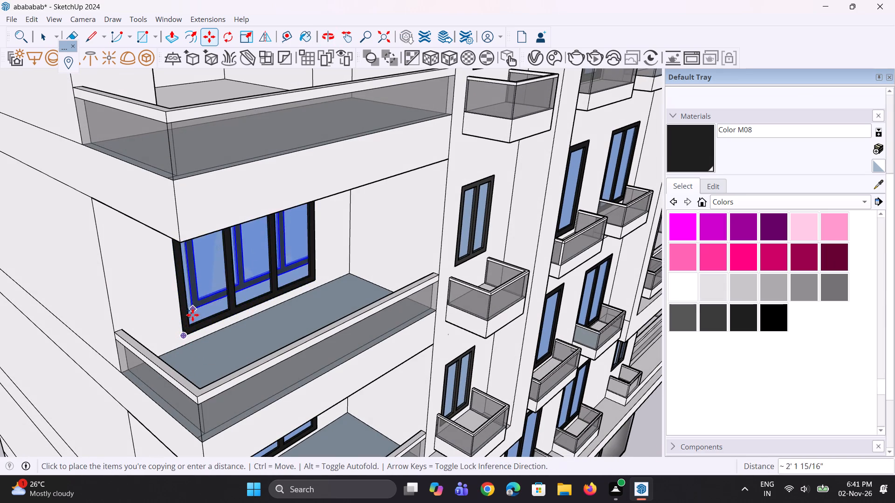
pyautogui.scroll(-7, 193, 315)
pyautogui.scroll(3, 187, 225)
pyautogui.click(179, 245)
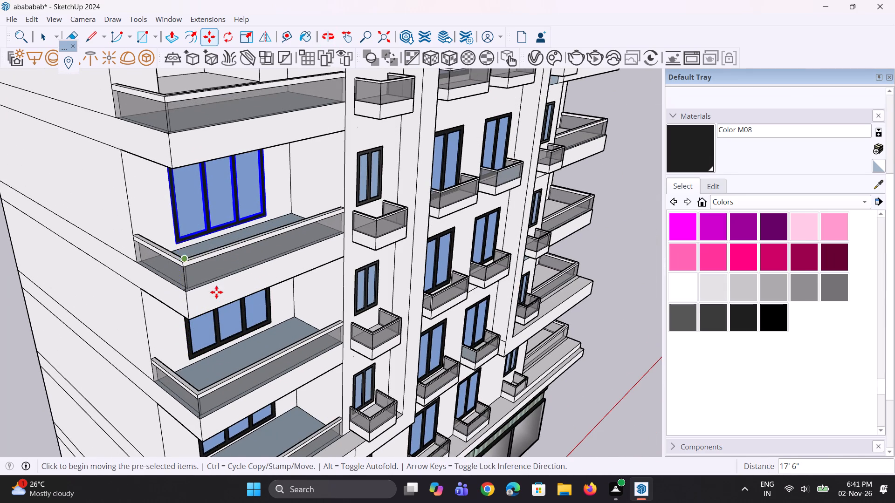
# Copy the three-pane glazed unit about 18' 6 11/16" up from the fourth to the fifth large left-hand balcony's opening.
pyautogui.scroll(-10, 235, 333)
pyautogui.moveTo(259, 264); pyautogui.dragTo(249, 197, button='middle')
pyautogui.scroll(6, 224, 246)
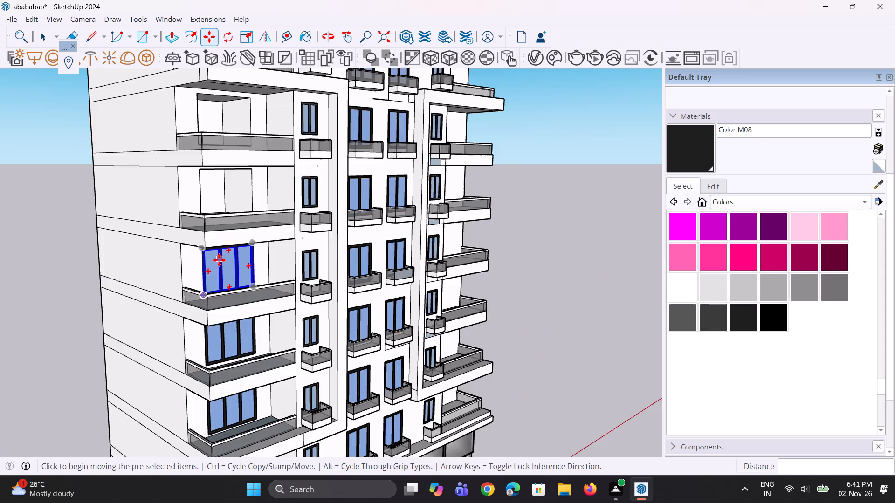
pyautogui.scroll(5, 219, 260)
pyautogui.moveTo(208, 265); pyautogui.dragTo(207, 329, button='middle')
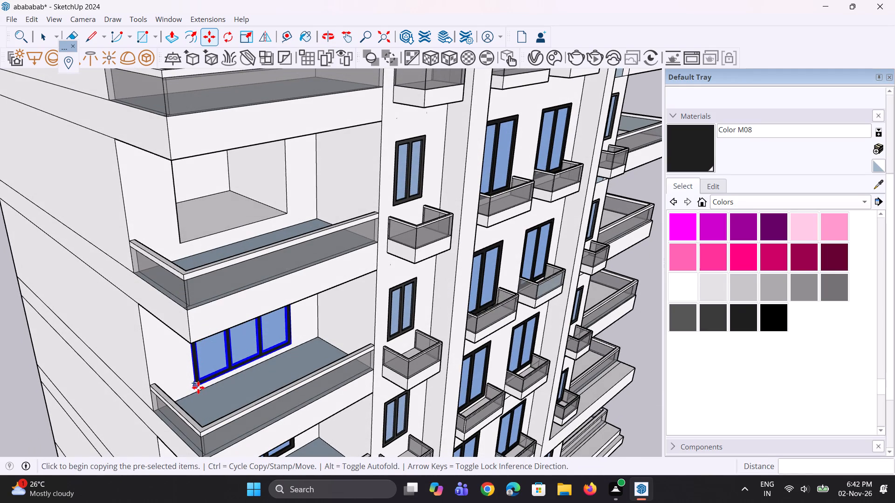
pyautogui.click(198, 387)
pyautogui.scroll(-5, 219, 372)
pyautogui.scroll(1, 207, 294)
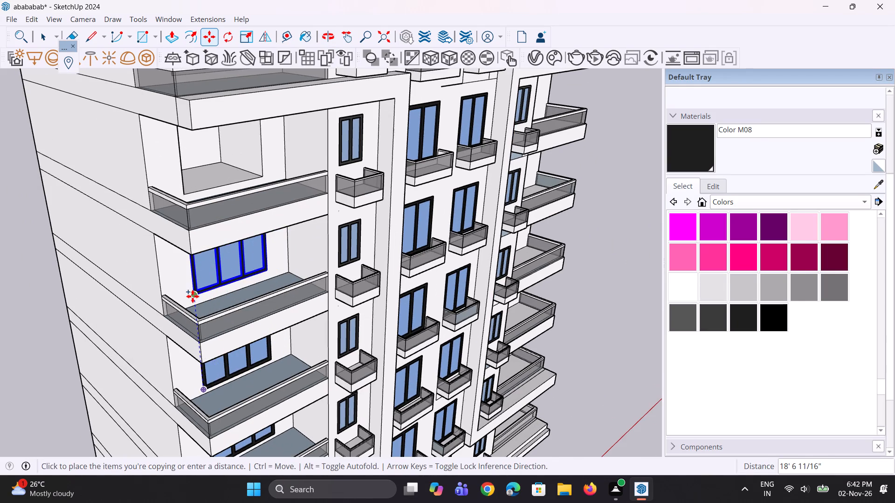
pyautogui.click(193, 296)
# Copy the three-pane glazed unit about 16' 6" up from the fifth to the sixth large left-hand balcony's opening.
pyautogui.scroll(-10, 249, 369)
pyautogui.moveTo(260, 348); pyautogui.dragTo(257, 277, button='middle')
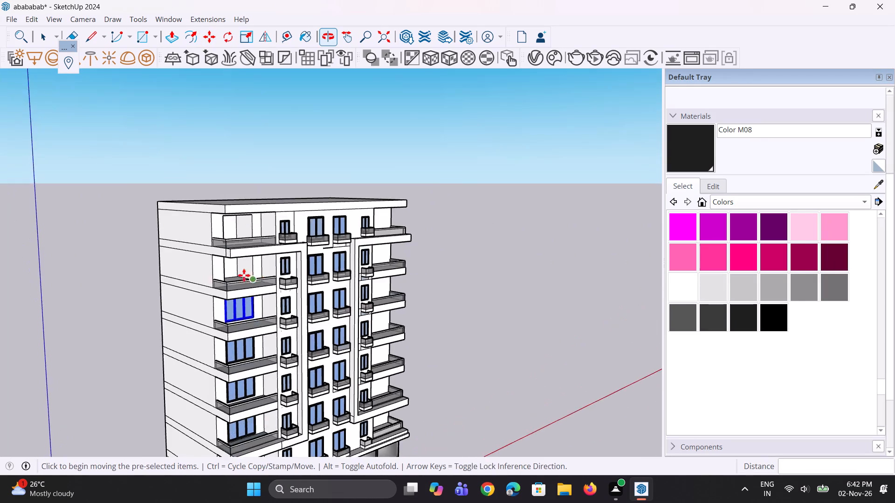
pyautogui.scroll(4, 218, 279)
pyautogui.scroll(4, 227, 315)
pyautogui.scroll(3, 235, 359)
pyautogui.click(231, 352)
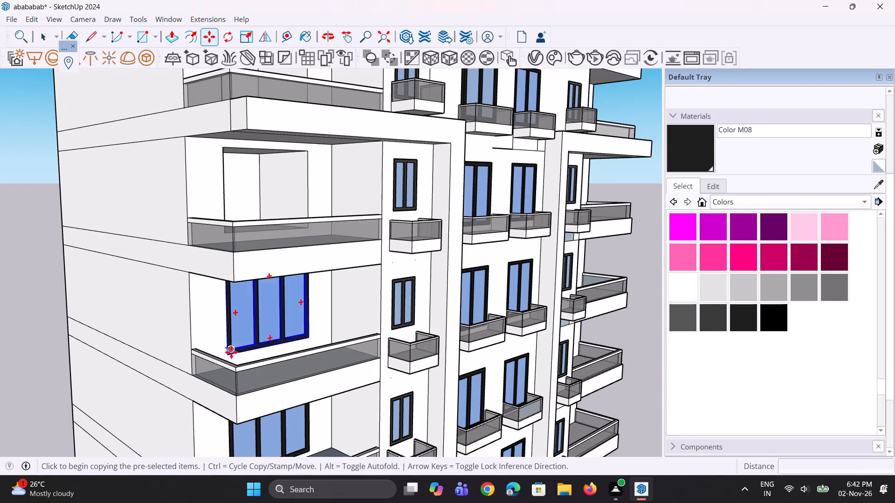
pyautogui.scroll(-8, 230, 387)
pyautogui.moveTo(224, 303); pyautogui.dragTo(231, 333, button='middle')
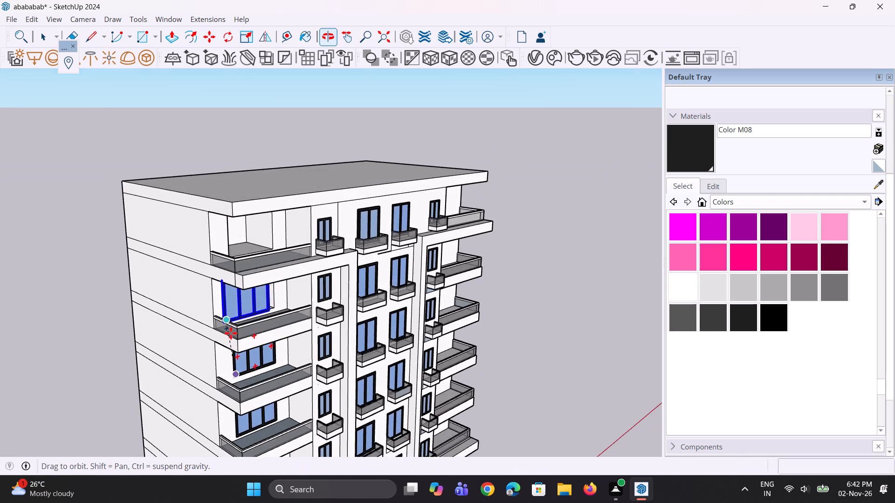
pyautogui.scroll(7, 231, 329)
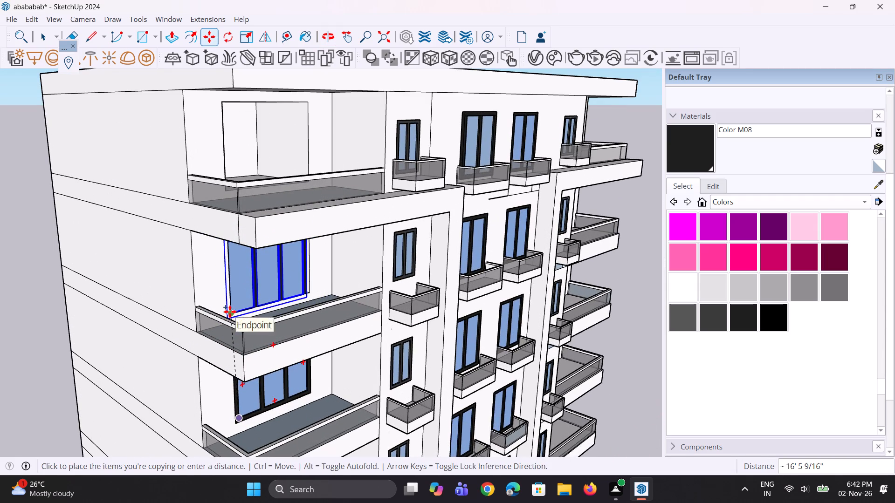
pyautogui.click(234, 310)
pyautogui.moveTo(365, 282); pyautogui.dragTo(310, 303, button='middle')
pyautogui.press('space')
# Align the sixth large left-hand balcony's three-pane glazed unit with the bottom corner of its recessed opening.
pyautogui.scroll(3, 274, 308)
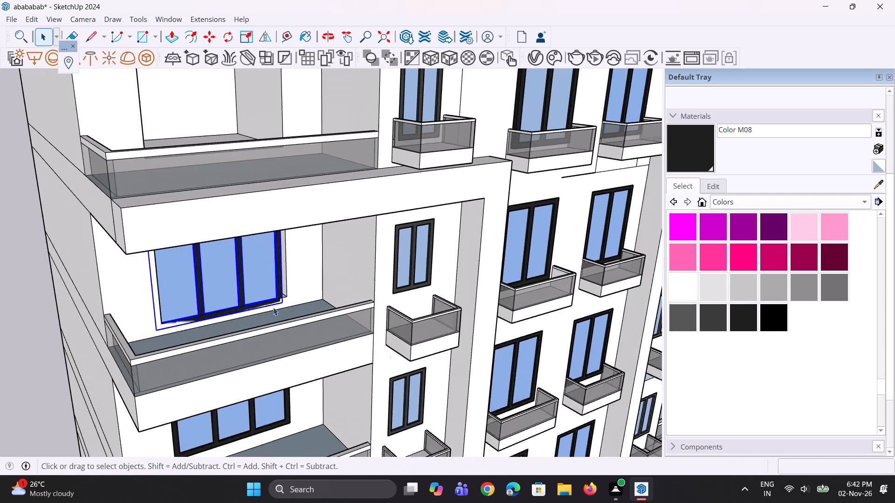
pyautogui.press('space')
pyautogui.scroll(6, 275, 302)
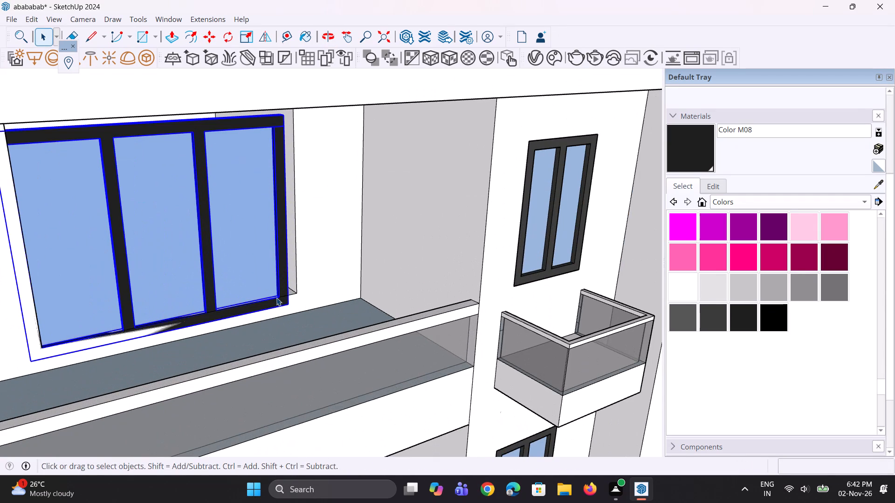
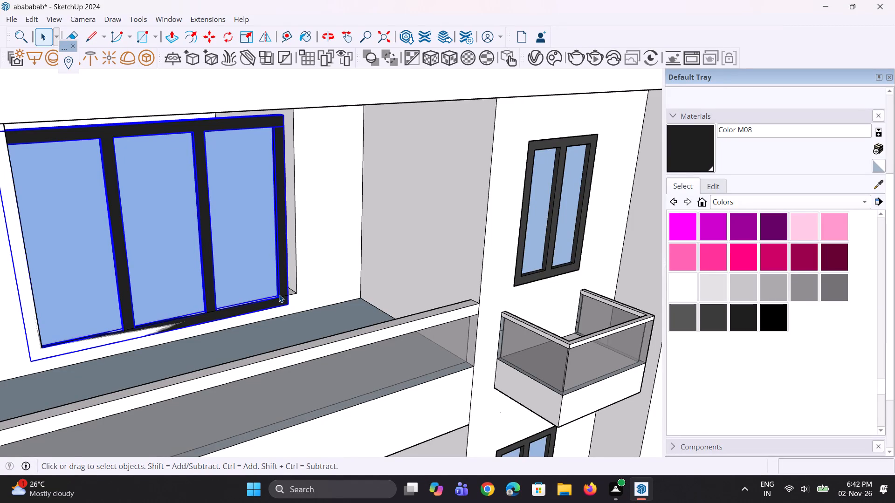
# Move the selected three-pane glazed unit about 10 3/8" to align its lower right corner with its recessed opening, one floor below the top.
pyautogui.press('m')
pyautogui.scroll(5, 291, 293)
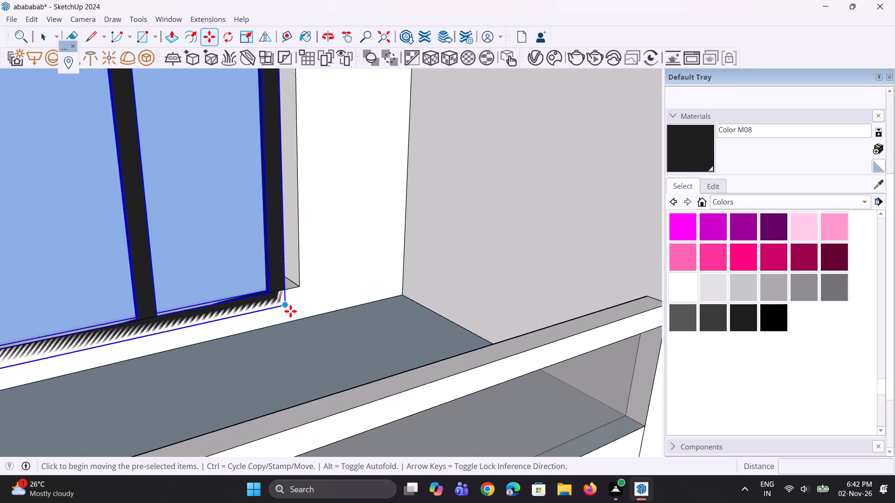
pyautogui.click(289, 310)
pyautogui.click(296, 288)
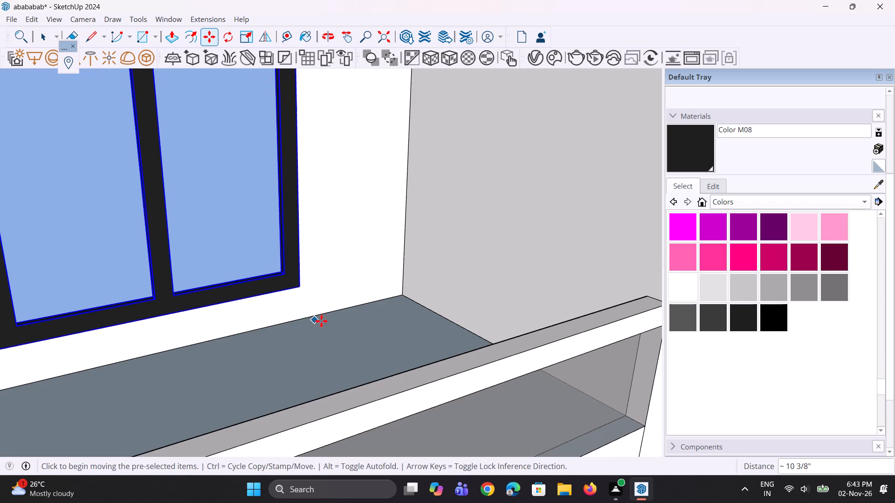
# Copy the three-pane glazed unit 17' 3 3/4" up to the top-floor large left-hand balcony's opening.
pyautogui.scroll(-5, 323, 322)
pyautogui.scroll(-5, 293, 367)
pyautogui.moveTo(310, 374); pyautogui.dragTo(310, 349, button='middle')
pyautogui.scroll(1, 311, 350)
pyautogui.scroll(-8, 325, 411)
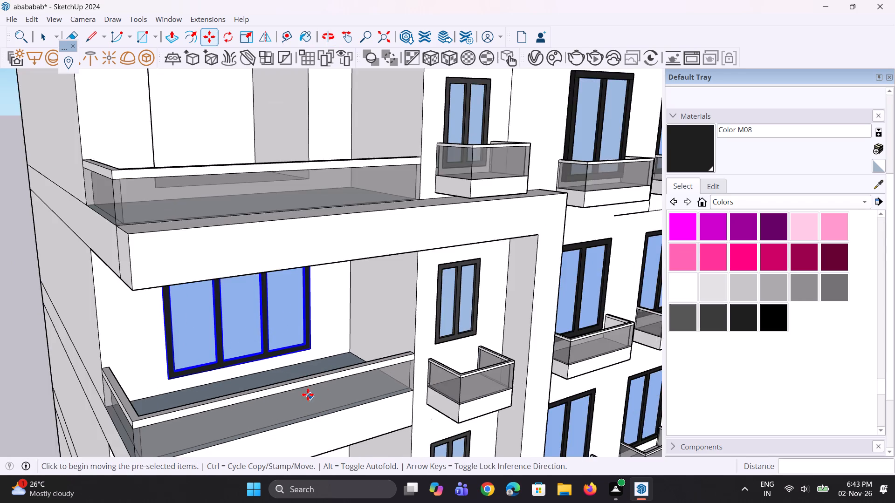
pyautogui.scroll(-2, 308, 394)
pyautogui.moveTo(213, 347); pyautogui.dragTo(223, 399, button='middle')
pyautogui.scroll(6, 228, 433)
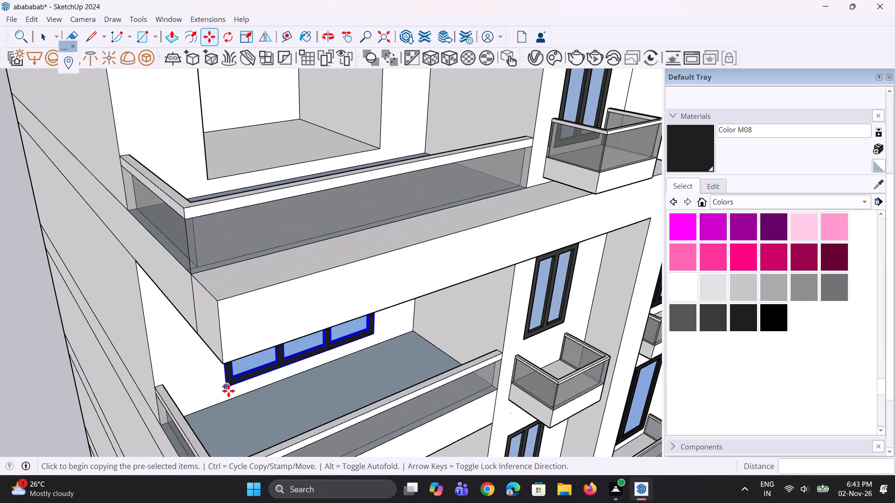
pyautogui.click(228, 391)
pyautogui.scroll(-4, 236, 428)
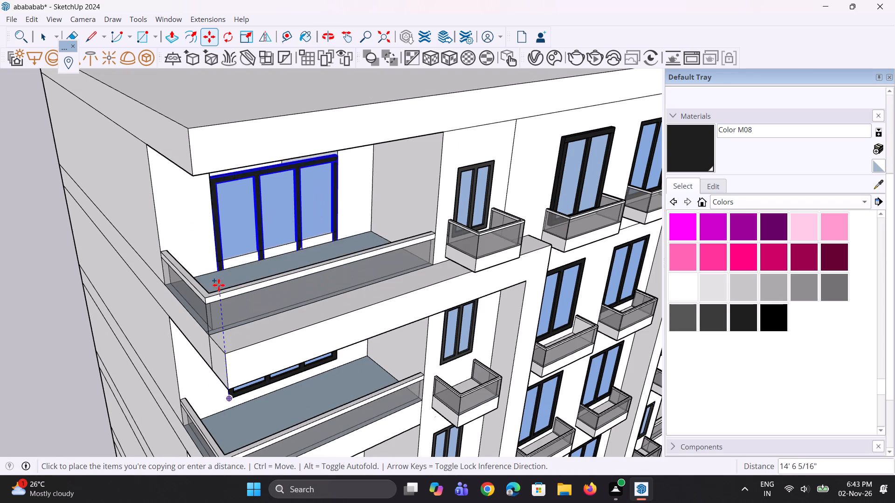
pyautogui.click(220, 265)
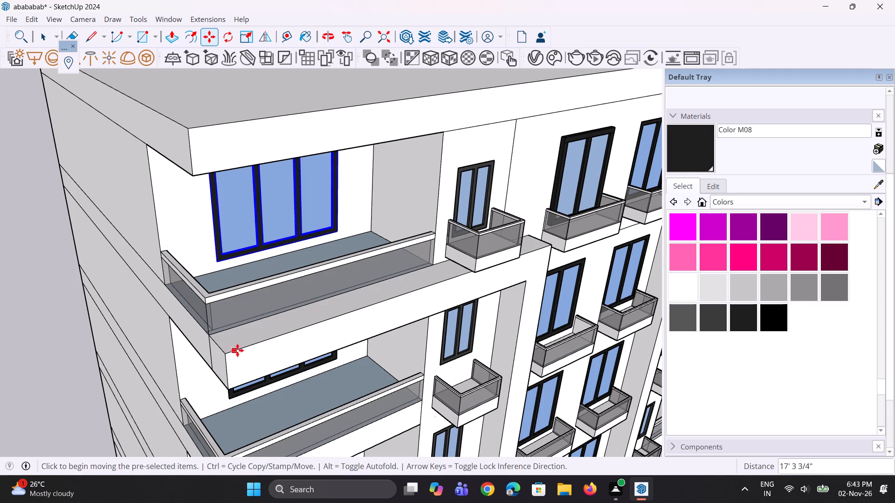
pyautogui.moveTo(275, 360); pyautogui.dragTo(301, 358, button='middle')
pyautogui.scroll(-4, 234, 413)
pyautogui.moveTo(273, 311); pyautogui.dragTo(235, 223, button='middle')
pyautogui.press('space')
pyautogui.press('space')
pyautogui.click(76, 278)
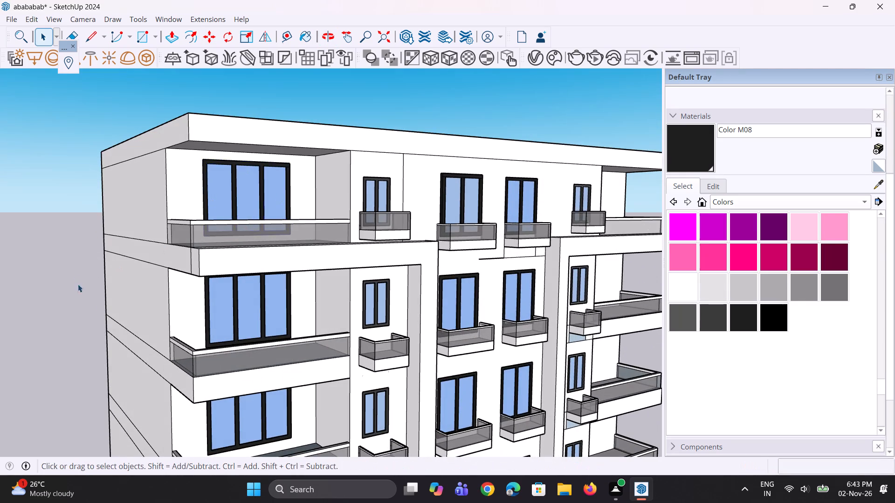
# Draw a rectangle about 17' by 11' 5" on the back wall of the top-floor large right-hand balcony.
pyautogui.scroll(-4, 123, 347)
pyautogui.moveTo(340, 250); pyautogui.dragTo(195, 299, button='middle')
pyautogui.scroll(-3, 201, 342)
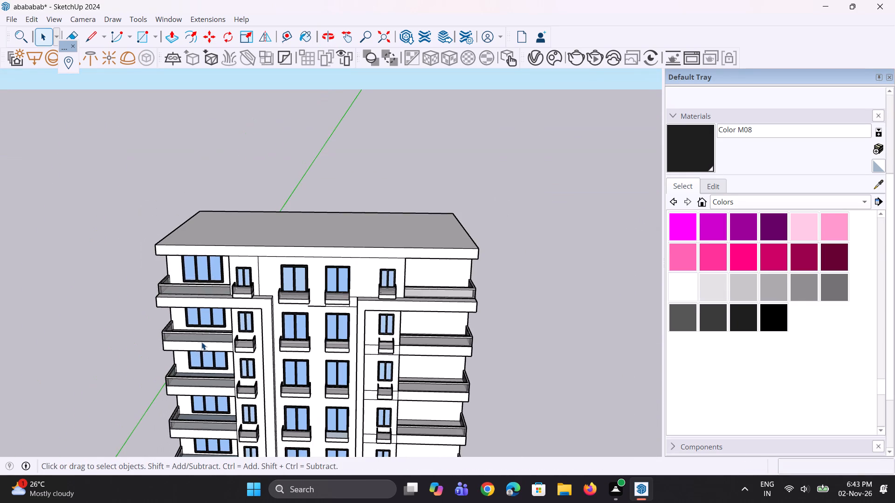
pyautogui.scroll(-5, 226, 346)
pyautogui.scroll(1, 321, 347)
pyautogui.moveTo(318, 326); pyautogui.dragTo(316, 273, button='middle')
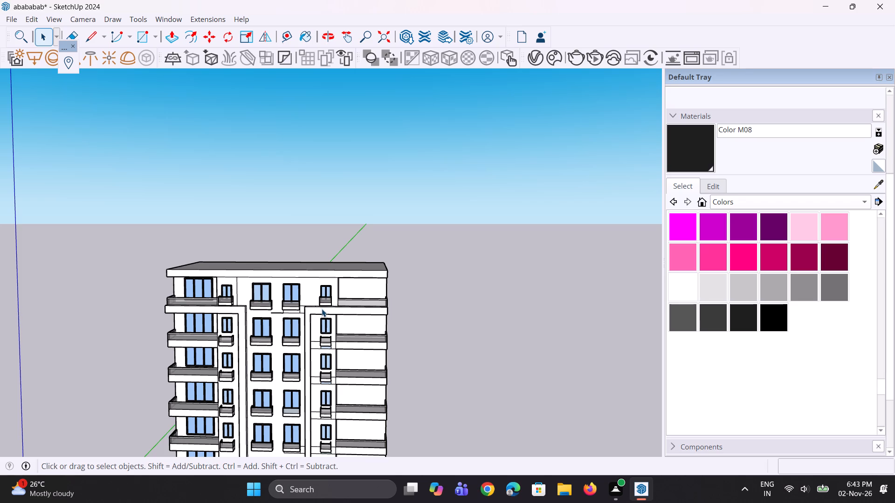
pyautogui.scroll(-1, 311, 337)
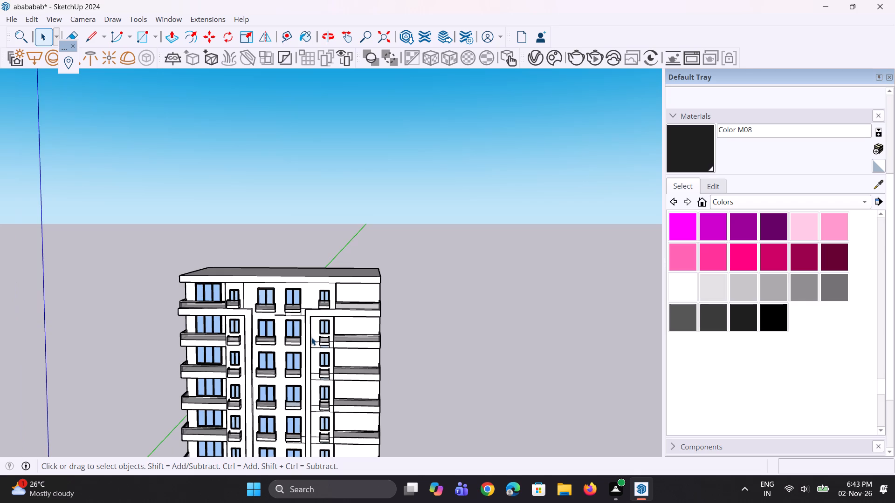
pyautogui.scroll(4, 311, 337)
pyautogui.scroll(2, 346, 296)
pyautogui.press('r')
pyautogui.moveTo(346, 296); pyautogui.dragTo(357, 331, button='middle')
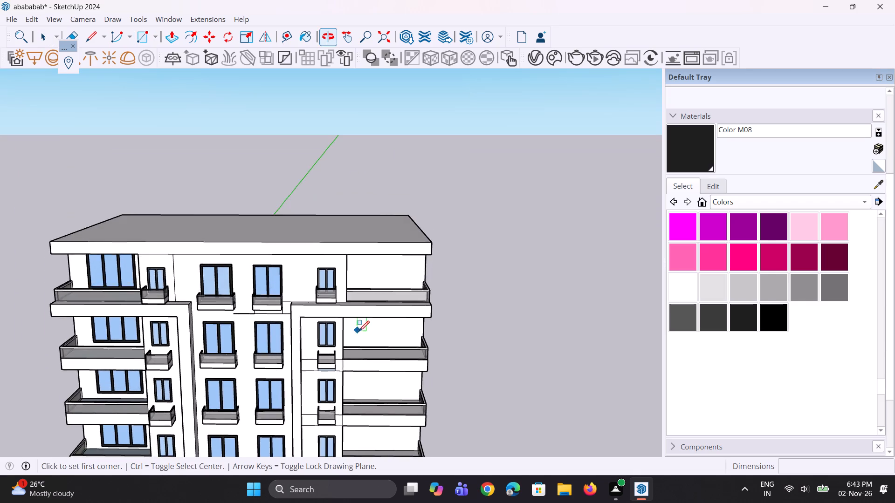
pyautogui.scroll(7, 363, 311)
pyautogui.moveTo(369, 282); pyautogui.dragTo(376, 321, button='middle')
pyautogui.scroll(3, 368, 266)
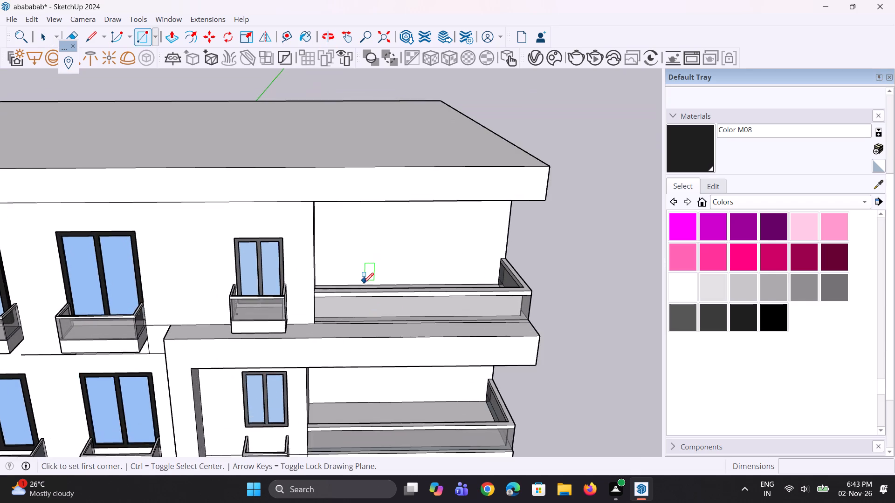
pyautogui.scroll(2, 363, 283)
pyautogui.moveTo(363, 291); pyautogui.dragTo(367, 332, button='middle')
pyautogui.click(330, 257)
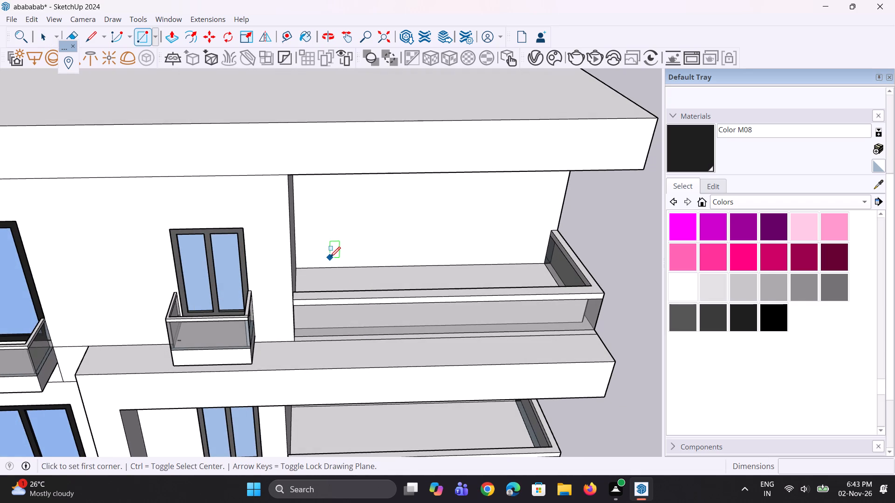
pyautogui.moveTo(511, 242); pyautogui.dragTo(495, 207, button='middle')
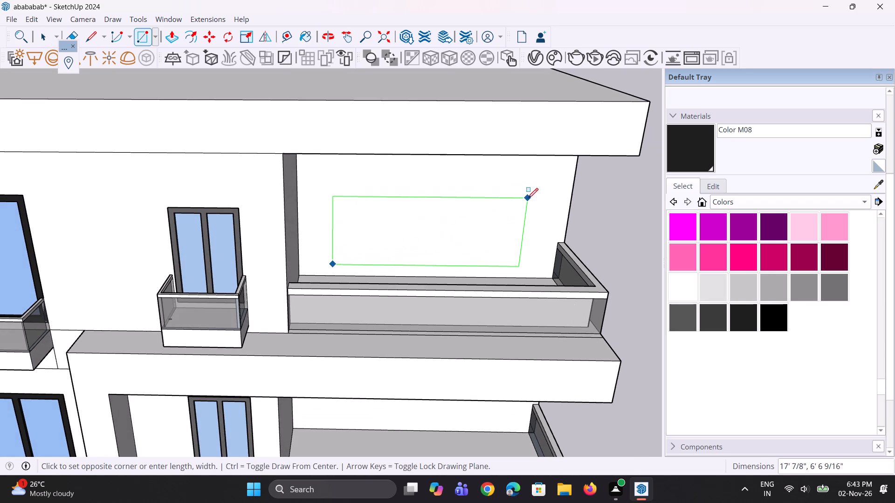
pyautogui.moveTo(528, 197); pyautogui.dragTo(520, 156, button='middle')
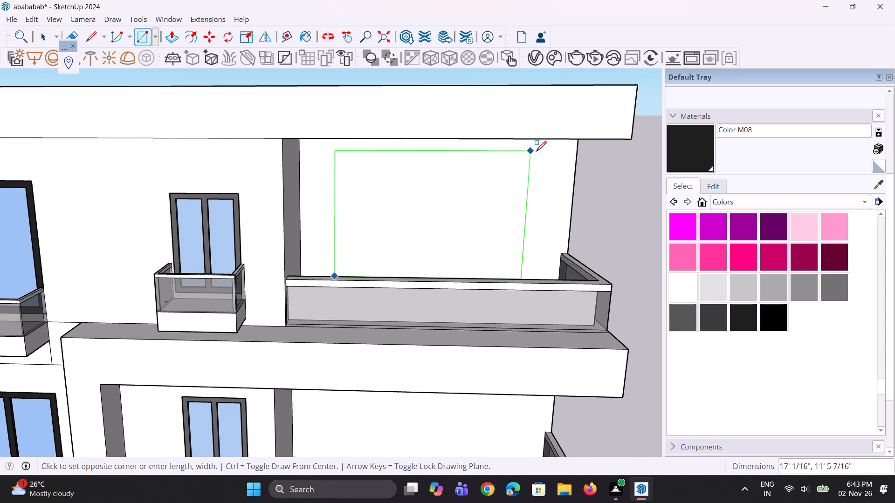
pyautogui.click(540, 151)
pyautogui.moveTo(436, 213); pyautogui.dragTo(430, 263, button='middle')
pyautogui.press('space')
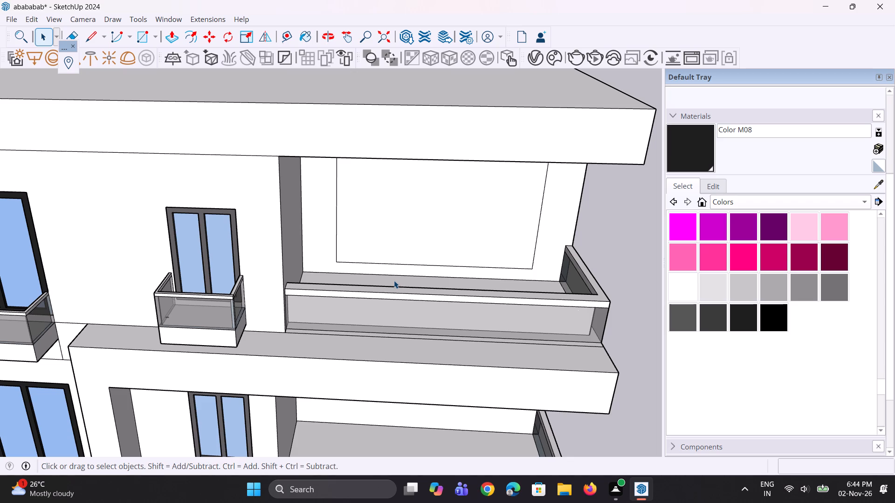
# Copy the new rectangular face off the balcony's back wall to the open space beyond the building's right-hand side.
pyautogui.scroll(-2, 394, 280)
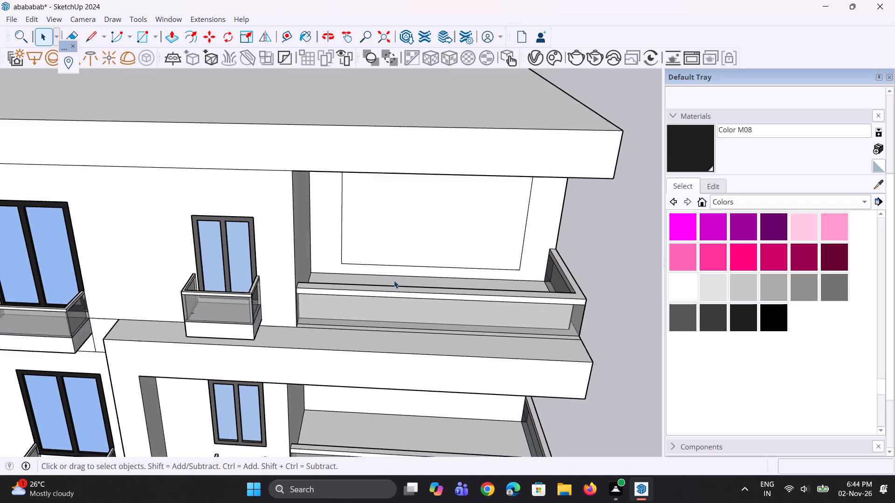
pyautogui.moveTo(394, 280); pyautogui.dragTo(394, 252, button='middle')
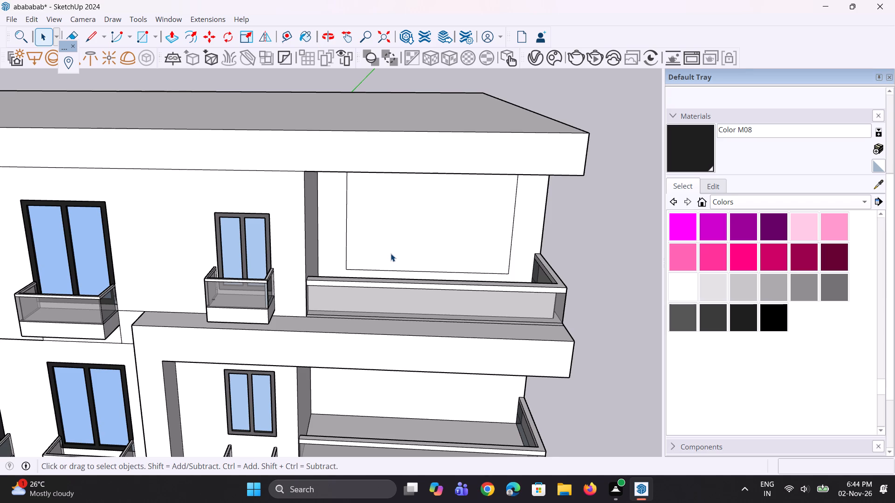
pyautogui.scroll(3, 394, 248)
pyautogui.click(394, 247)
pyautogui.scroll(-8, 270, 280)
pyautogui.moveTo(434, 288); pyautogui.dragTo(433, 283, button='middle')
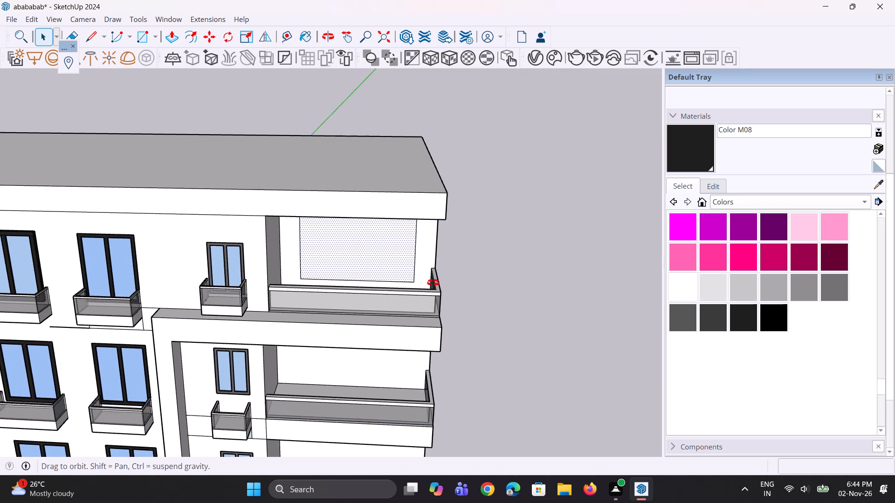
pyautogui.moveTo(433, 283); pyautogui.dragTo(425, 248, button='middle')
pyautogui.press('m')
pyautogui.scroll(2, 398, 247)
pyautogui.click(363, 250)
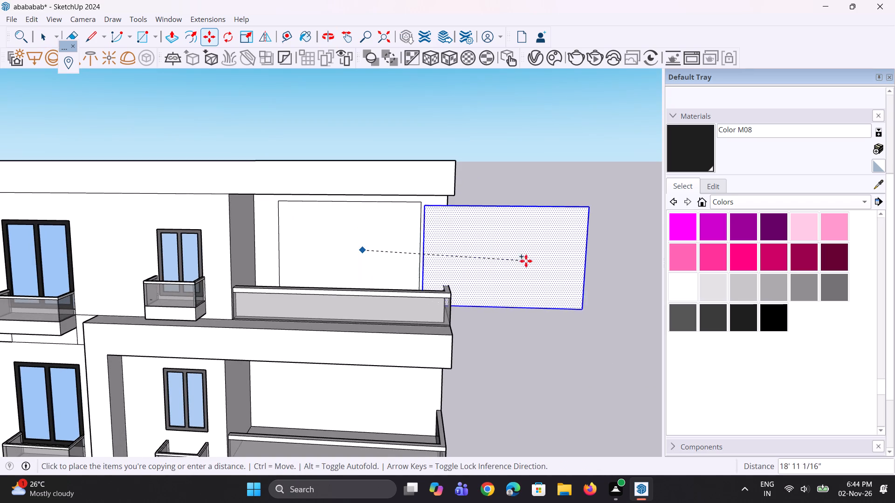
pyautogui.click(573, 253)
# Move the copied rectangular face 16' 5 3/8" farther away from the building along the red axis.
pyautogui.scroll(-8, 392, 267)
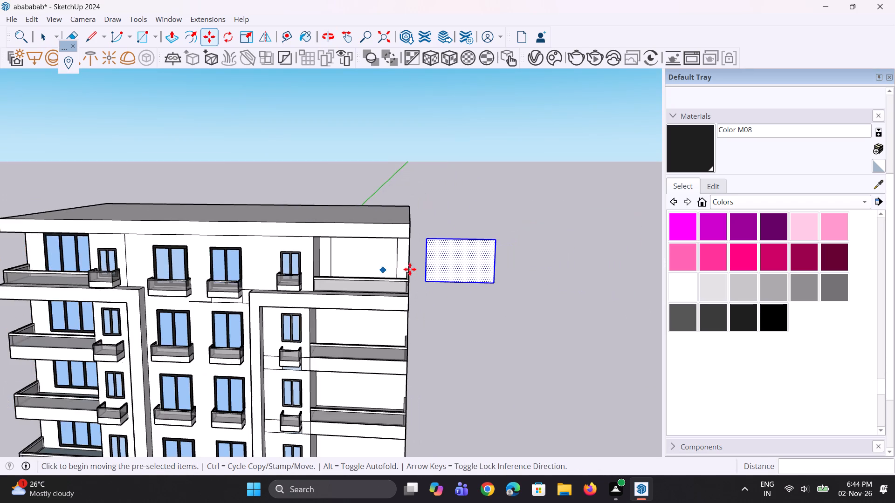
pyautogui.moveTo(413, 268); pyautogui.dragTo(422, 272, button='middle')
pyautogui.click(450, 262)
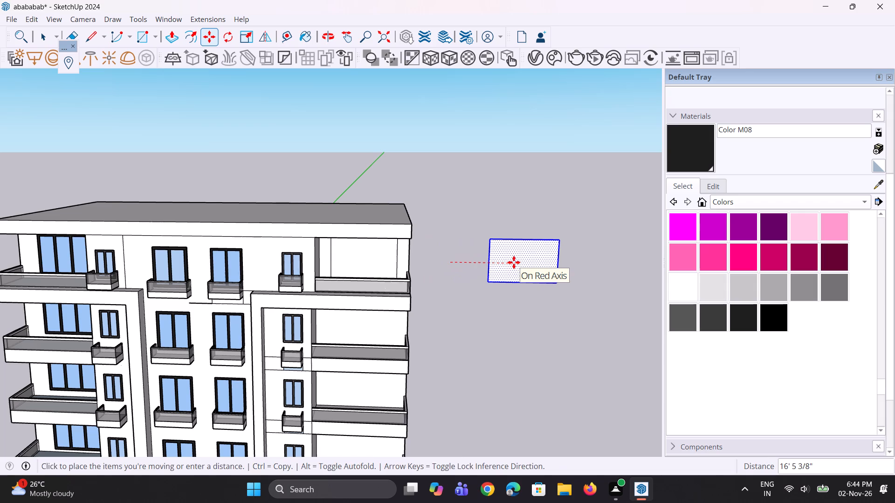
pyautogui.click(514, 262)
pyautogui.moveTo(375, 296); pyautogui.dragTo(336, 297, button='middle')
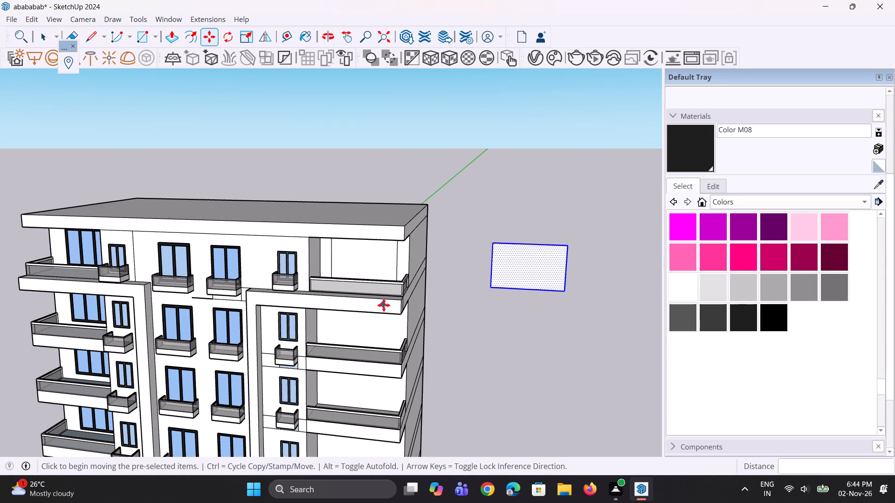
pyautogui.press('space')
pyautogui.press('space')
pyautogui.click(486, 300)
# Extrude the detached rectangular face 3" with Push/Pull to make a panel.
pyautogui.scroll(2, 510, 258)
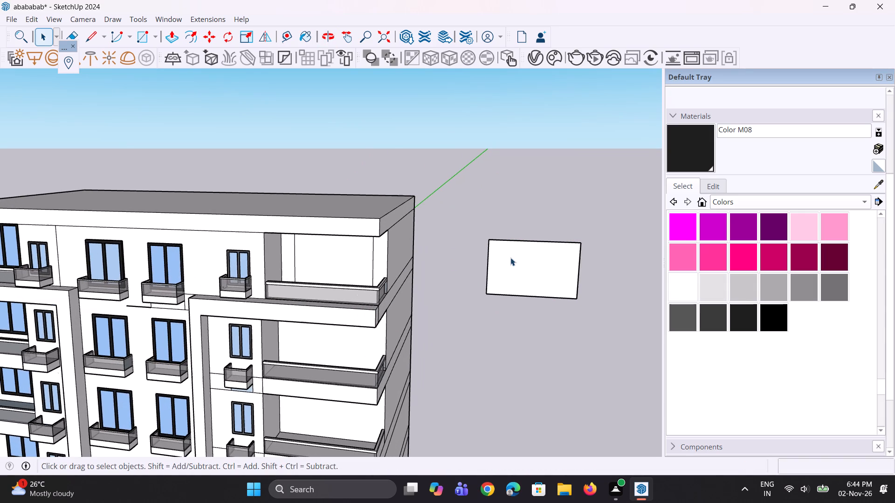
pyautogui.press('p')
pyautogui.click(509, 274)
pyautogui.write('3"')
pyautogui.press('Return')
pyautogui.scroll(-3, 456, 288)
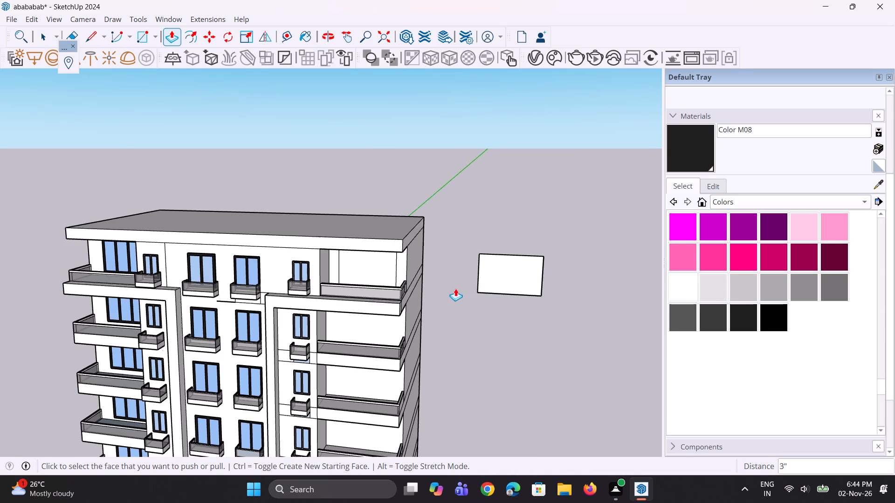
pyautogui.moveTo(480, 305); pyautogui.dragTo(482, 294, button='middle')
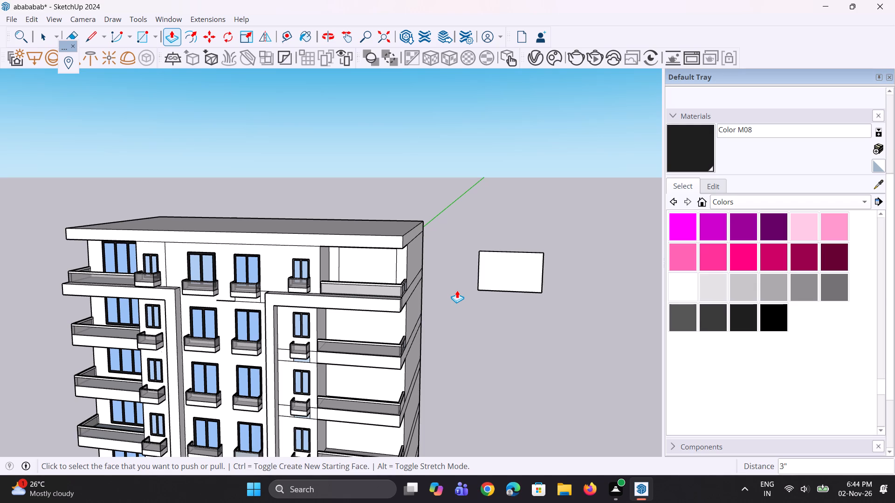
pyautogui.click(457, 290)
pyautogui.scroll(2, 540, 269)
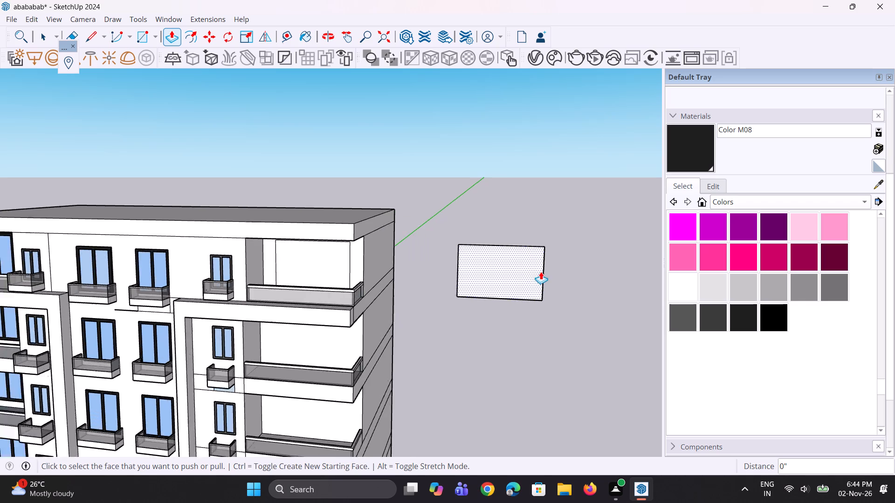
# Offset the detached panel's front face outline inward by about 5 3/8" to form a frame border.
pyautogui.scroll(5, 541, 272)
pyautogui.press('space')
pyautogui.click(487, 282)
pyautogui.scroll(4, 440, 268)
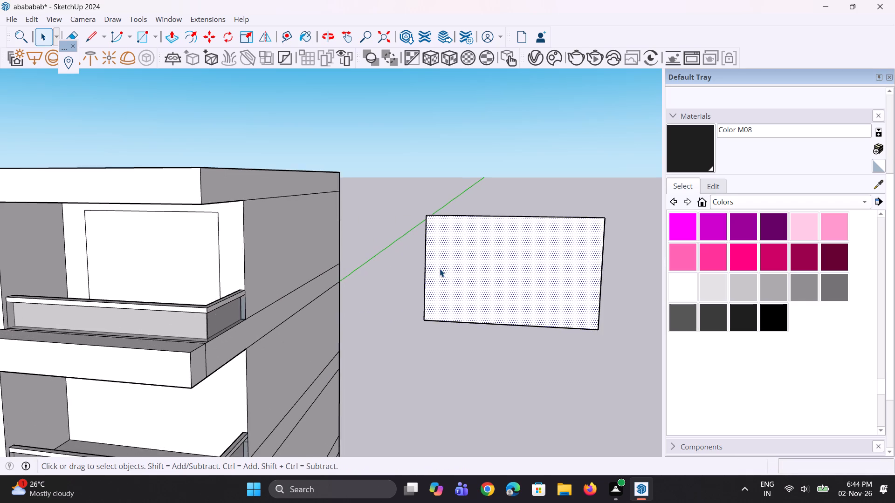
pyautogui.scroll(2, 440, 269)
pyautogui.press('f')
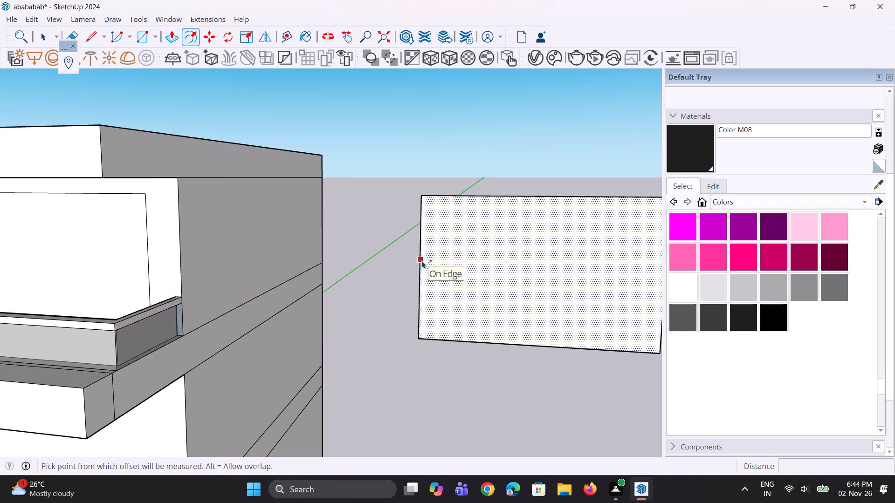
pyautogui.click(422, 260)
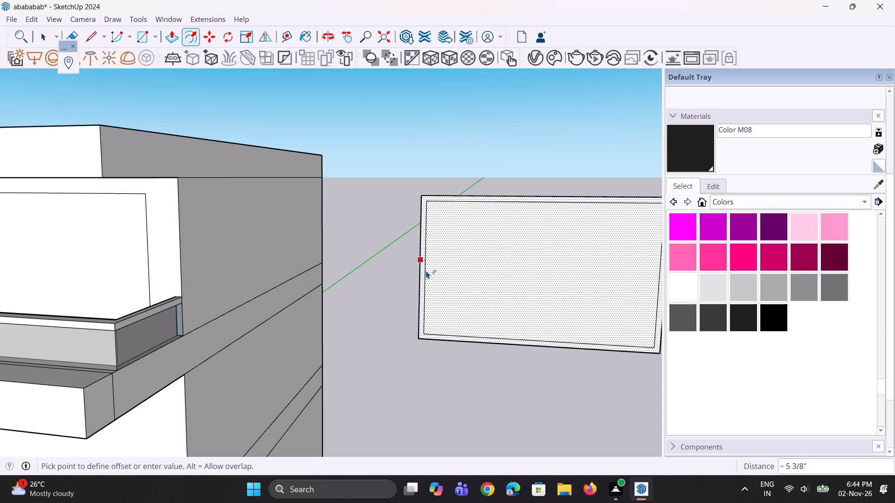
pyautogui.click(427, 272)
pyautogui.press('space')
pyautogui.press('space')
pyautogui.click(434, 156)
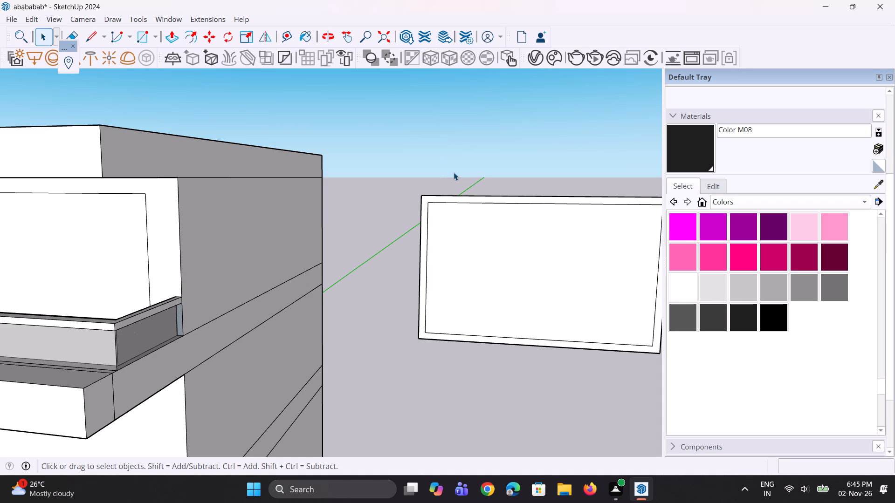
# Draw a short horizontal line from the inner outline's top-left corner to the panel's outer left edge.
pyautogui.press('l')
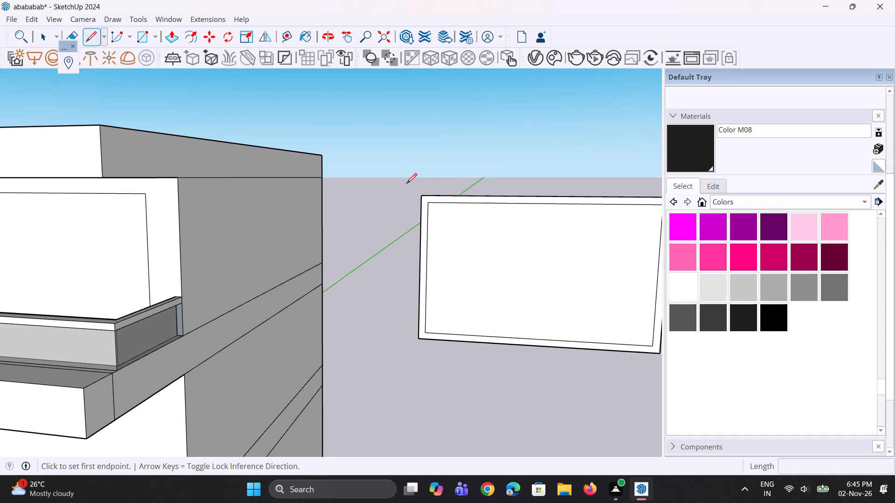
pyautogui.scroll(8, 416, 205)
pyautogui.click(433, 200)
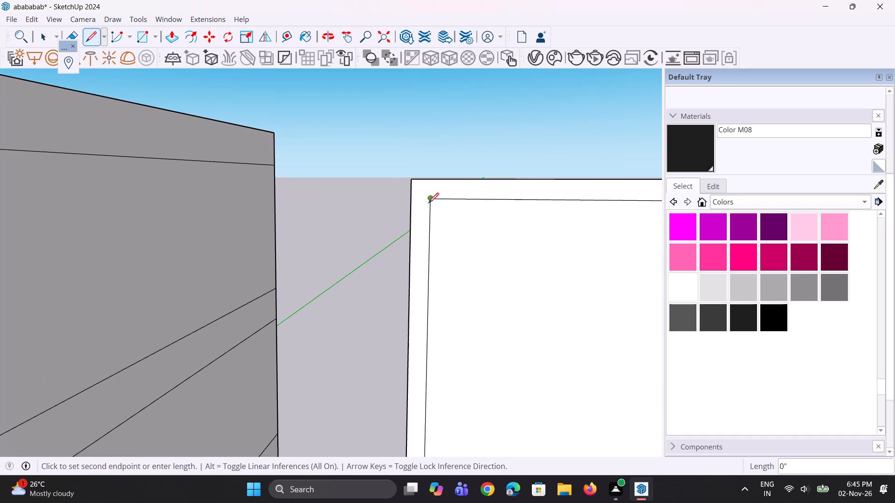
pyautogui.click(413, 199)
pyautogui.scroll(-11, 416, 197)
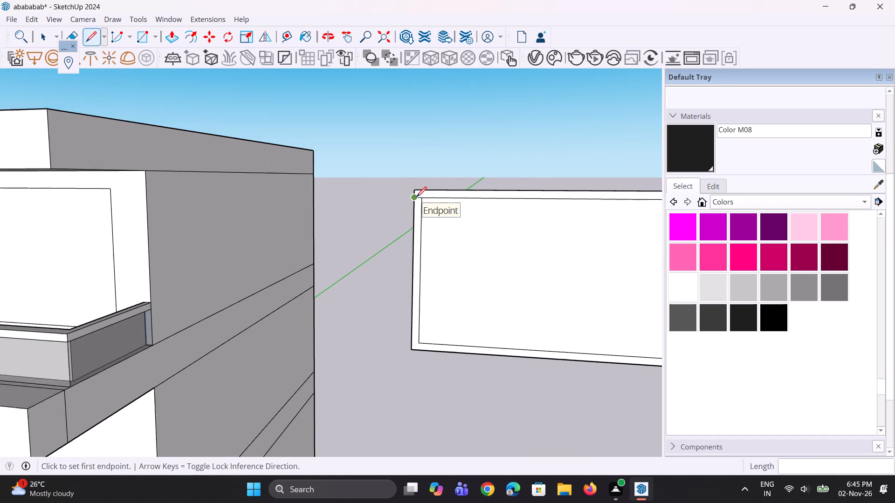
# Draw a short horizontal line from the inner outline's bottom-left corner to the detached panel's outer left edge.
pyautogui.press('space')
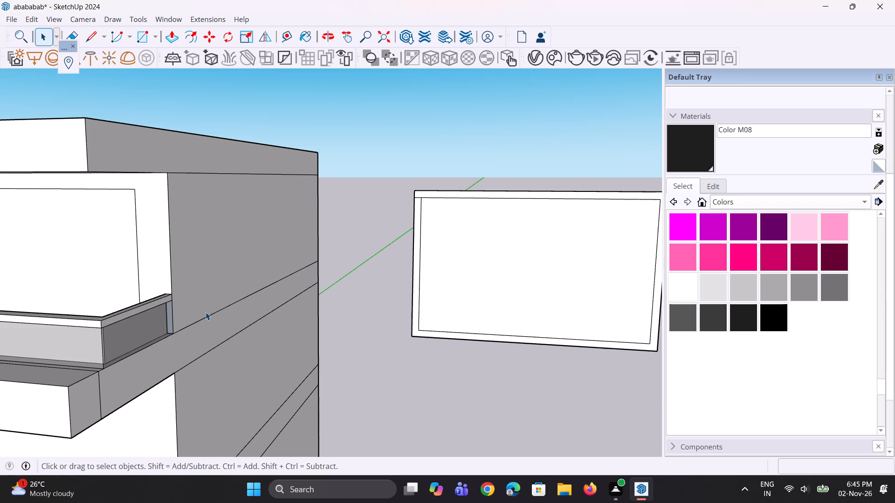
pyautogui.press('l')
pyautogui.scroll(2, 351, 323)
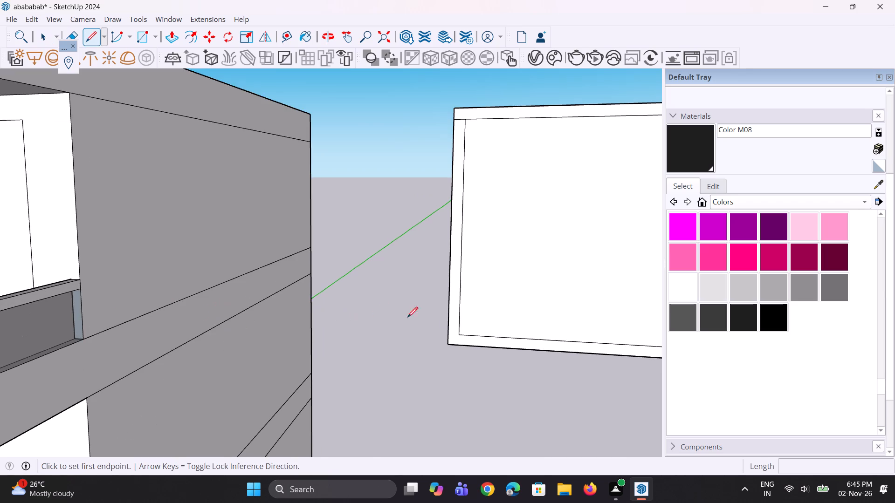
pyautogui.scroll(5, 462, 328)
pyautogui.click(456, 334)
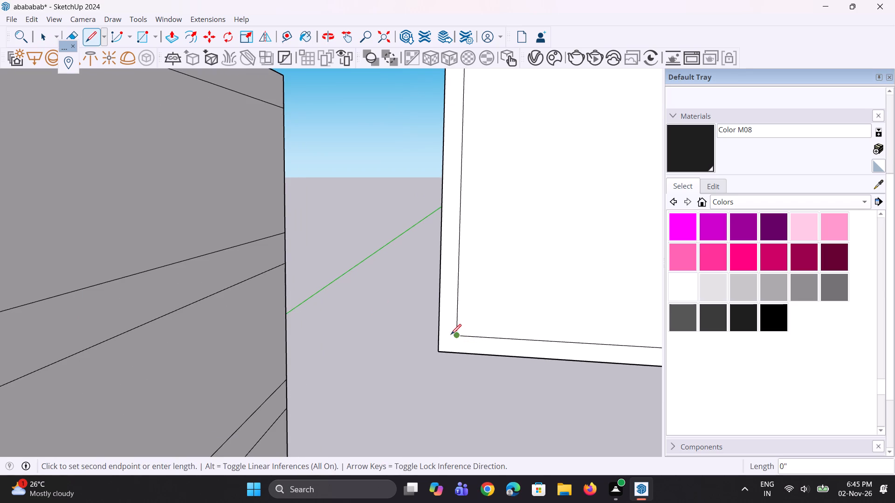
pyautogui.click(440, 335)
pyautogui.scroll(-4, 386, 420)
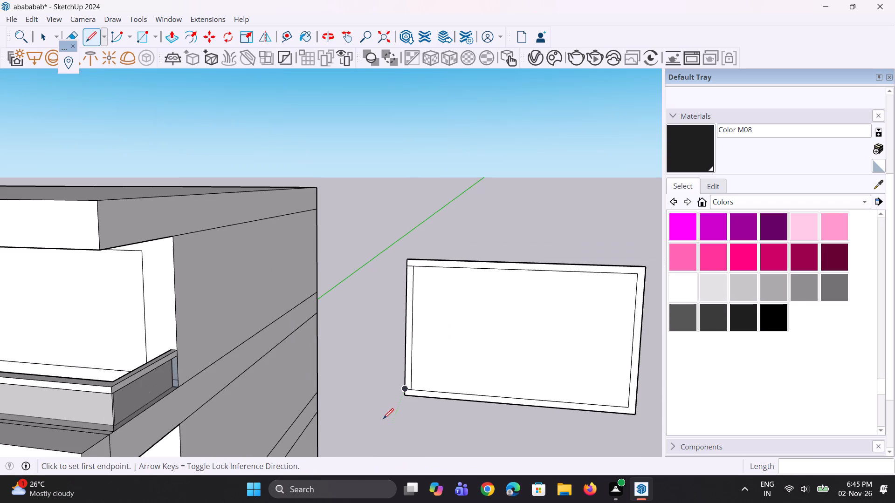
pyautogui.scroll(-3, 383, 417)
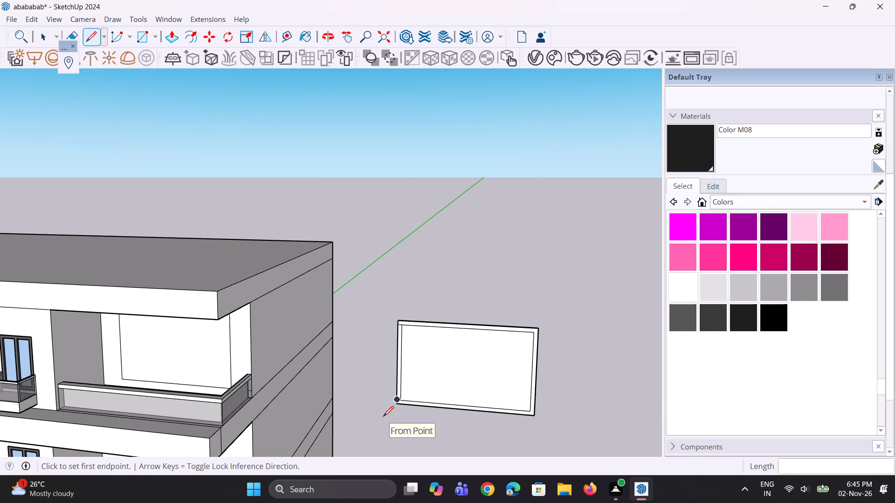
pyautogui.moveTo(383, 414); pyautogui.dragTo(402, 418, button='middle')
pyautogui.press('space')
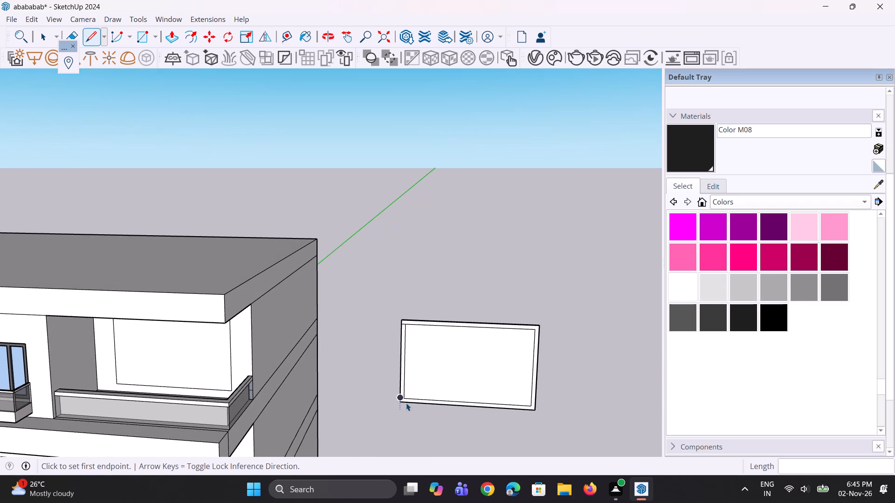
pyautogui.press('space')
pyautogui.press('space')
# Copy the left frame strip to the panel's right side and divide the distance by 3 for two evenly spaced mullions.
pyautogui.click(445, 260)
pyautogui.scroll(7, 420, 391)
pyautogui.click(397, 395)
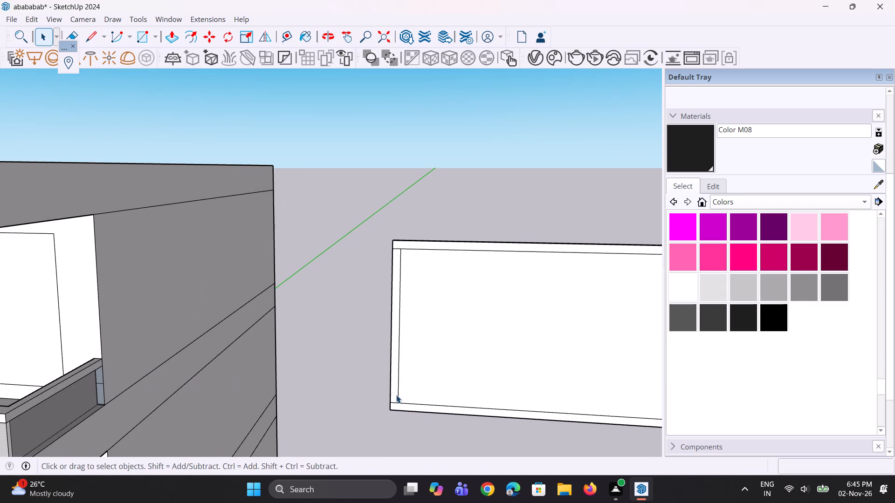
pyautogui.scroll(1, 393, 395)
pyautogui.click(393, 395)
pyautogui.press('m')
pyautogui.scroll(2, 387, 418)
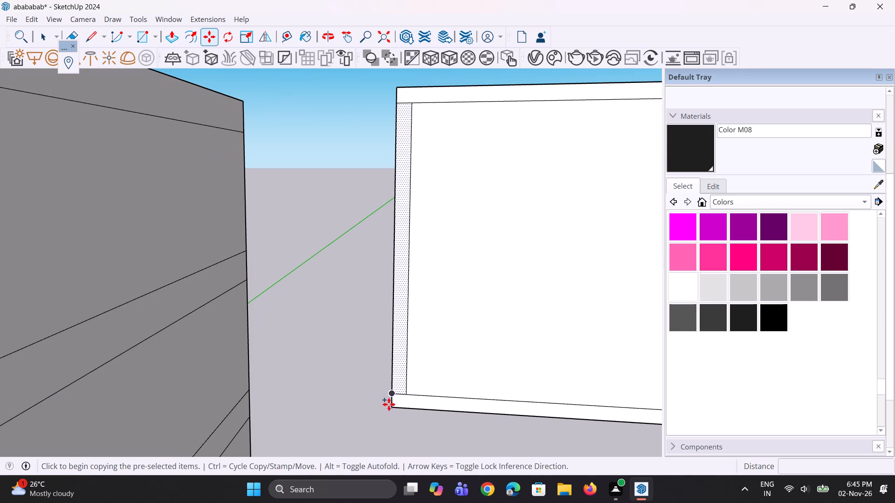
pyautogui.click(389, 396)
pyautogui.scroll(-8, 453, 395)
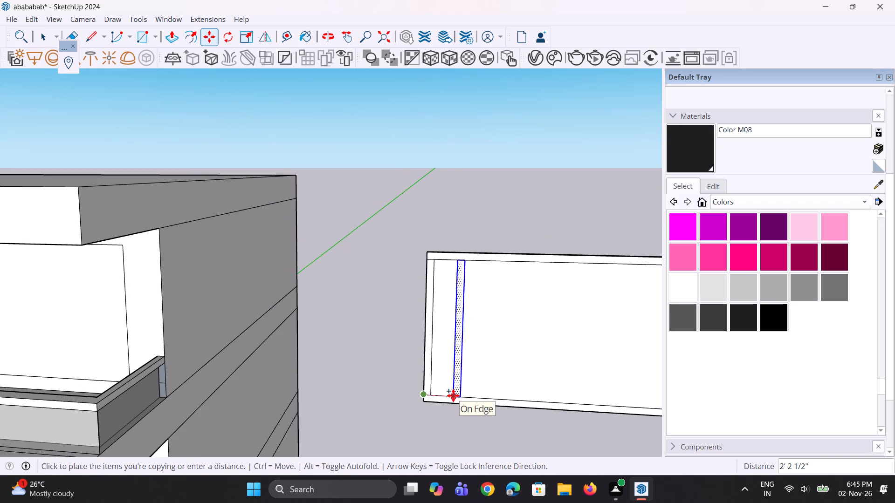
pyautogui.scroll(-4, 453, 395)
pyautogui.scroll(2, 593, 408)
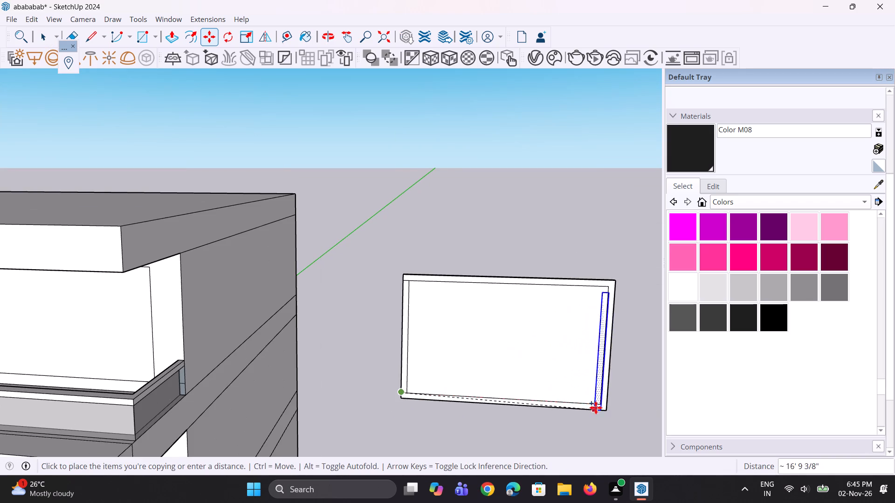
pyautogui.click(598, 407)
pyautogui.write('/3')
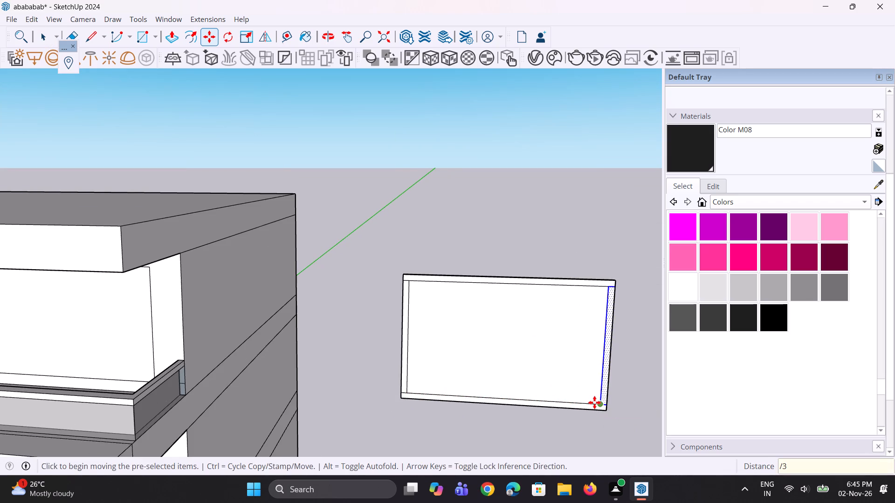
pyautogui.press('Return')
pyautogui.press('space')
pyautogui.press('space')
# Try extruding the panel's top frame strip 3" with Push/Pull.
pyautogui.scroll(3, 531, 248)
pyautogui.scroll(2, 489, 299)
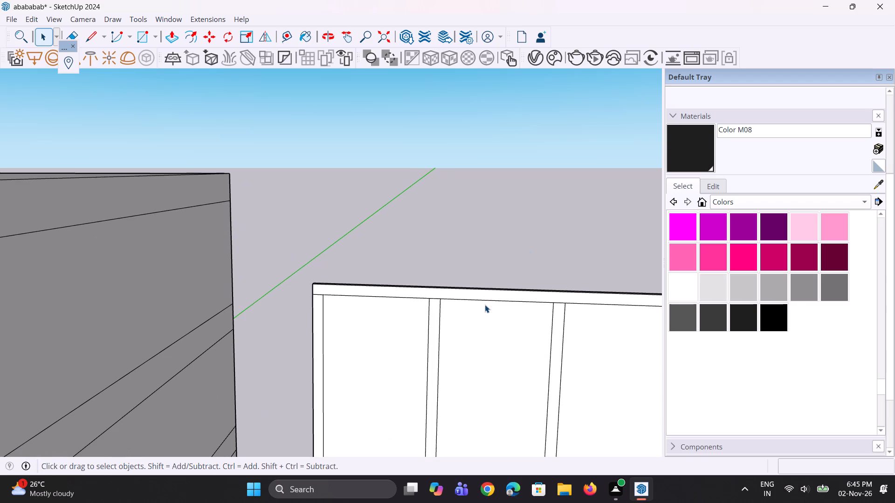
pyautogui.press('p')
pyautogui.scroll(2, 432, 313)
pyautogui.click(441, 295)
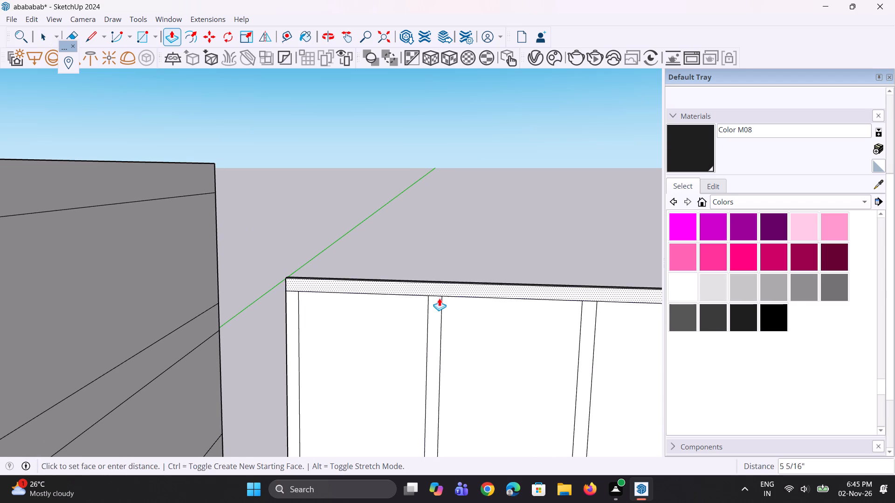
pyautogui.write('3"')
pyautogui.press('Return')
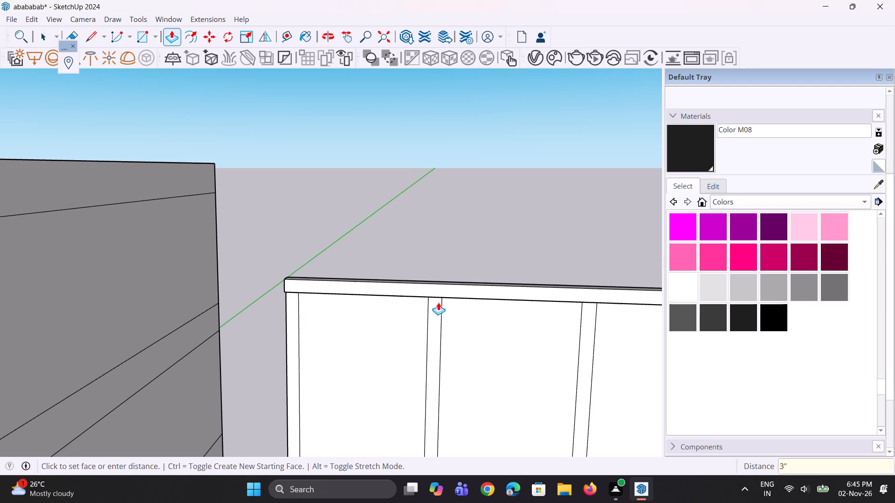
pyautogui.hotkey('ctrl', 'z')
# Extrude the panel's top frame strip 4" with Push/Pull.
pyautogui.click(417, 290)
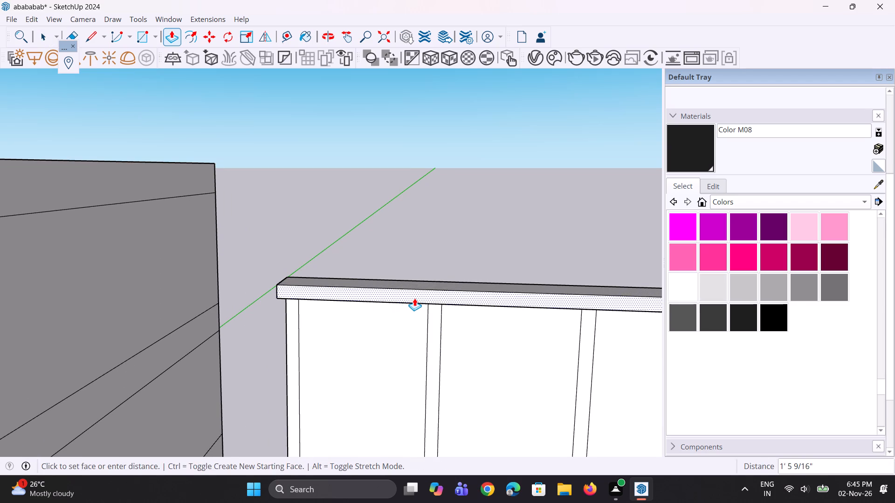
pyautogui.write('4"')
pyautogui.press('Return')
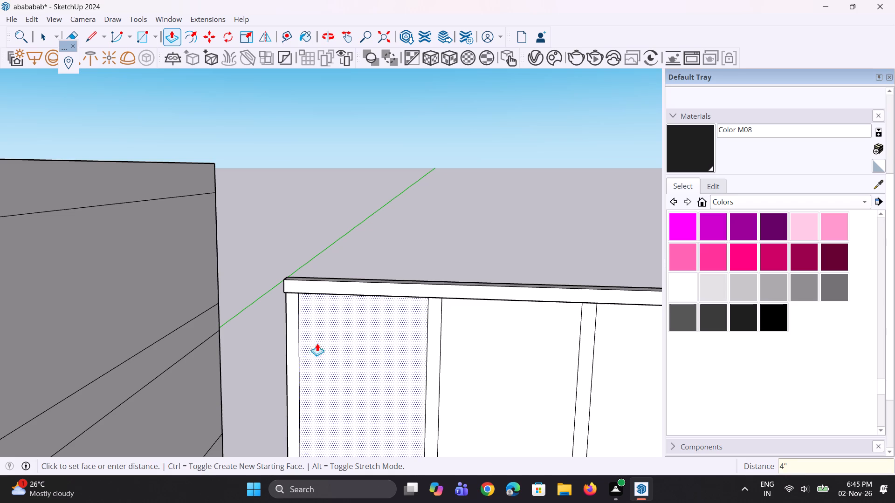
# Repeat the 4" extrusion on the left frame strip, both mullions and the right frame strip.
pyautogui.doubleClick(294, 351)
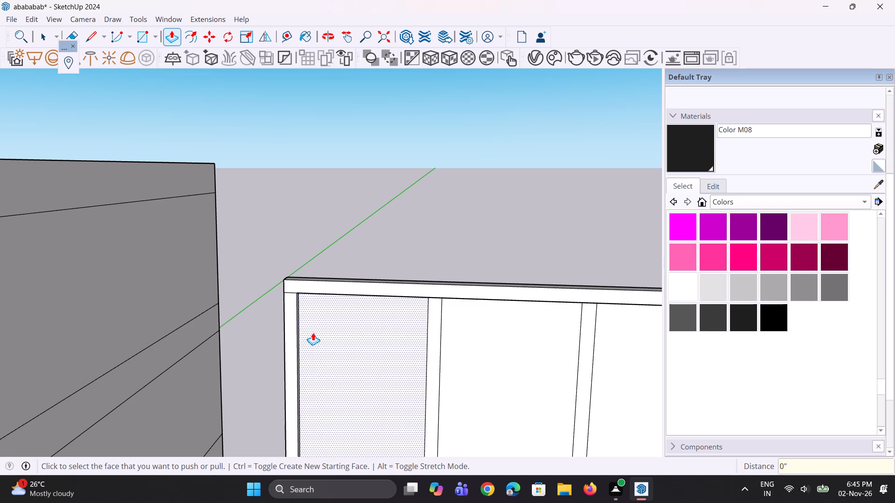
pyautogui.scroll(2, 404, 351)
pyautogui.doubleClick(442, 348)
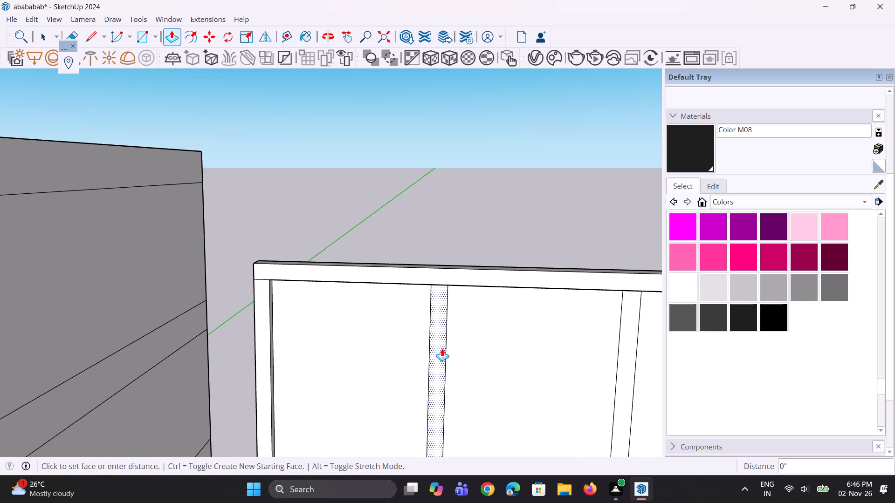
pyautogui.scroll(-4, 331, 291)
pyautogui.scroll(3, 488, 342)
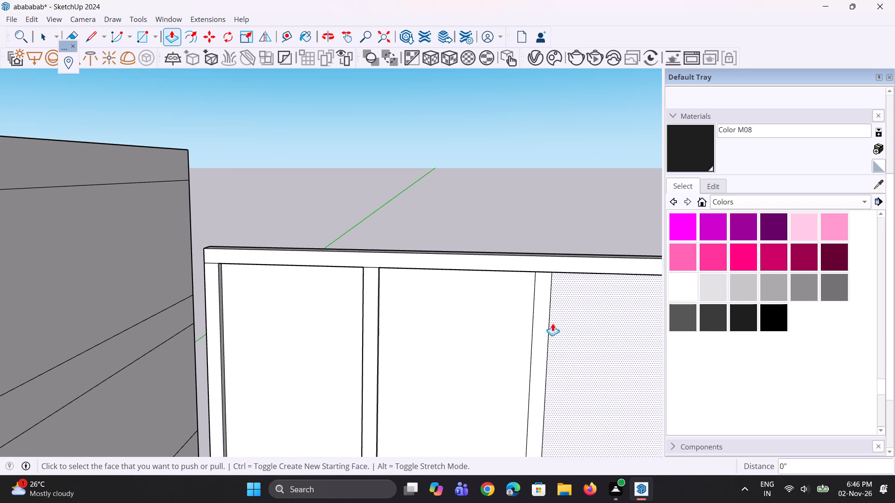
pyautogui.doubleClick(543, 340)
pyautogui.scroll(-4, 440, 304)
pyautogui.scroll(-5, 347, 256)
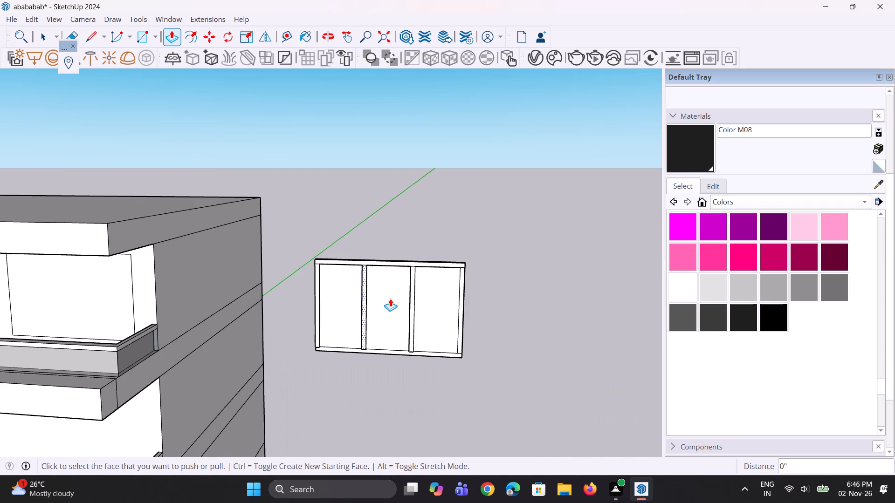
pyautogui.scroll(7, 455, 361)
pyautogui.doubleClick(462, 344)
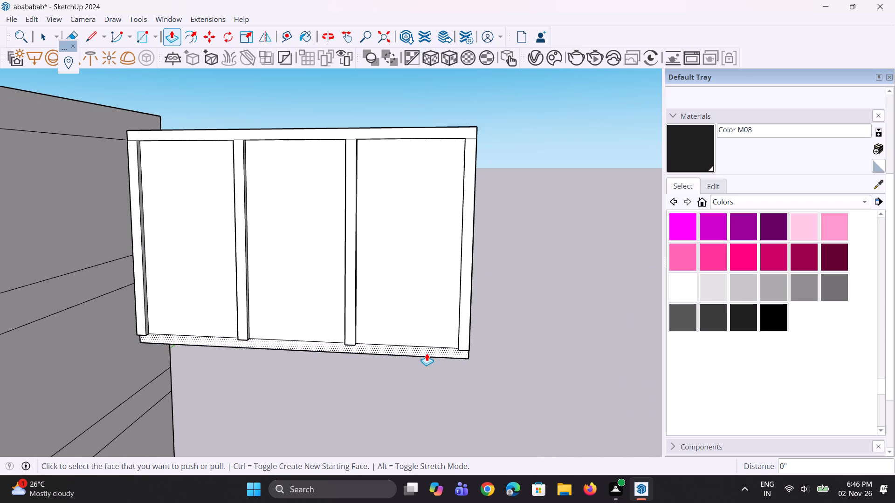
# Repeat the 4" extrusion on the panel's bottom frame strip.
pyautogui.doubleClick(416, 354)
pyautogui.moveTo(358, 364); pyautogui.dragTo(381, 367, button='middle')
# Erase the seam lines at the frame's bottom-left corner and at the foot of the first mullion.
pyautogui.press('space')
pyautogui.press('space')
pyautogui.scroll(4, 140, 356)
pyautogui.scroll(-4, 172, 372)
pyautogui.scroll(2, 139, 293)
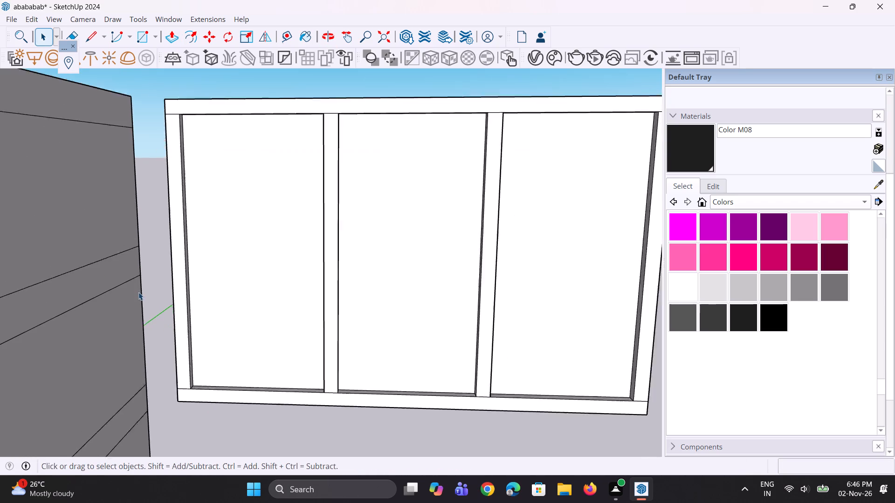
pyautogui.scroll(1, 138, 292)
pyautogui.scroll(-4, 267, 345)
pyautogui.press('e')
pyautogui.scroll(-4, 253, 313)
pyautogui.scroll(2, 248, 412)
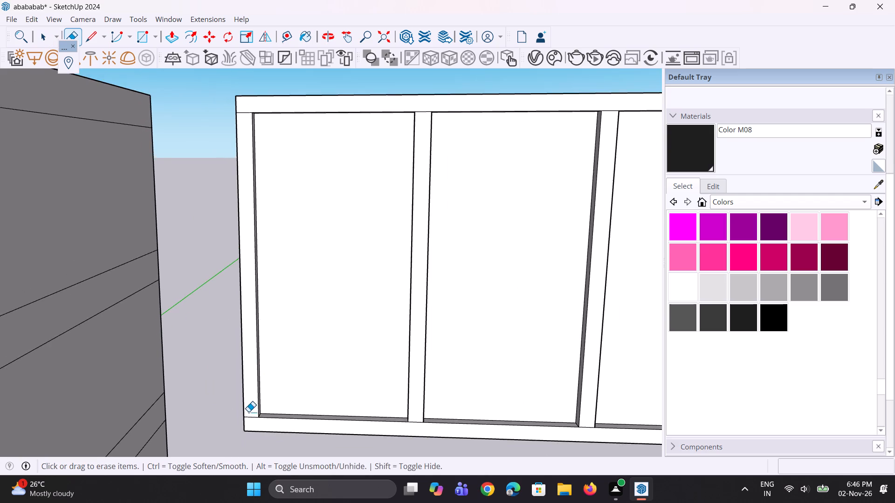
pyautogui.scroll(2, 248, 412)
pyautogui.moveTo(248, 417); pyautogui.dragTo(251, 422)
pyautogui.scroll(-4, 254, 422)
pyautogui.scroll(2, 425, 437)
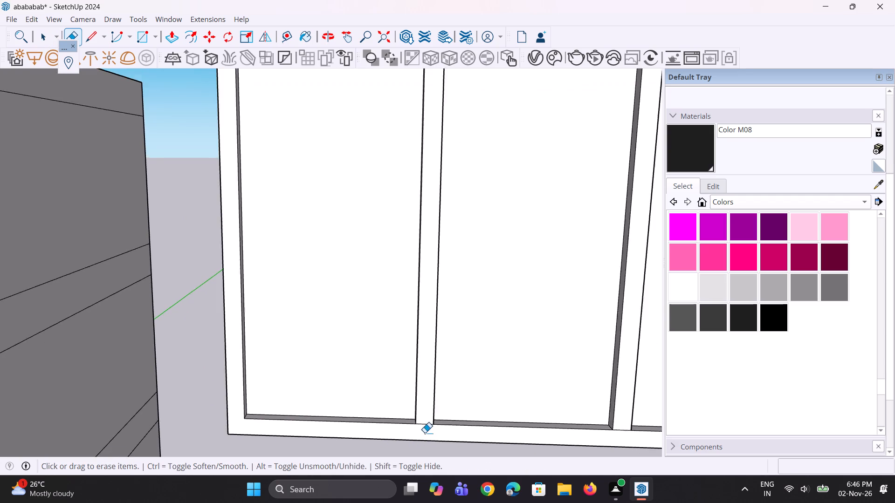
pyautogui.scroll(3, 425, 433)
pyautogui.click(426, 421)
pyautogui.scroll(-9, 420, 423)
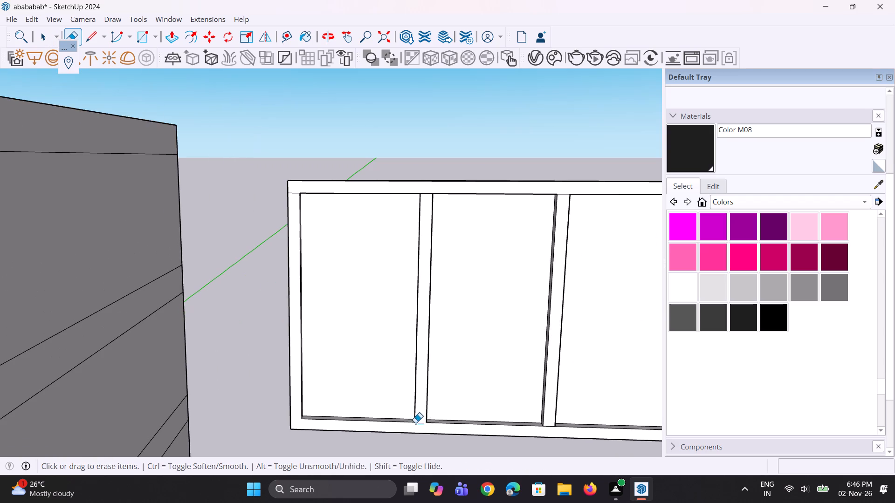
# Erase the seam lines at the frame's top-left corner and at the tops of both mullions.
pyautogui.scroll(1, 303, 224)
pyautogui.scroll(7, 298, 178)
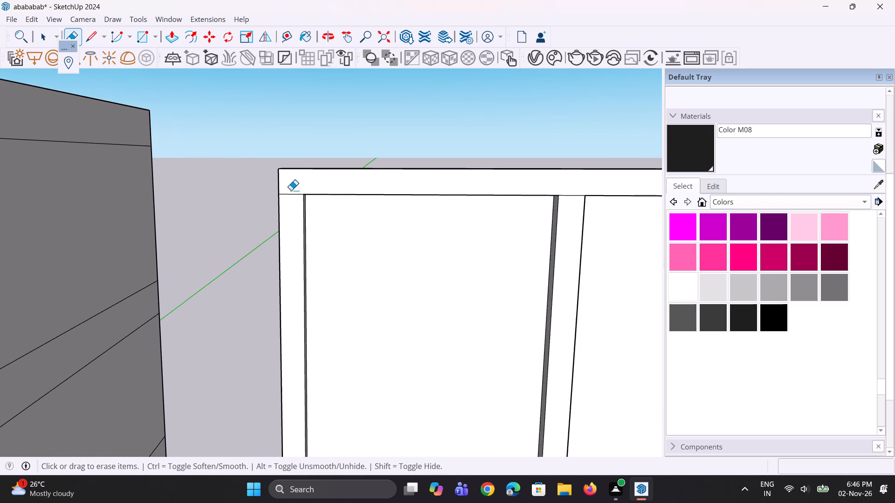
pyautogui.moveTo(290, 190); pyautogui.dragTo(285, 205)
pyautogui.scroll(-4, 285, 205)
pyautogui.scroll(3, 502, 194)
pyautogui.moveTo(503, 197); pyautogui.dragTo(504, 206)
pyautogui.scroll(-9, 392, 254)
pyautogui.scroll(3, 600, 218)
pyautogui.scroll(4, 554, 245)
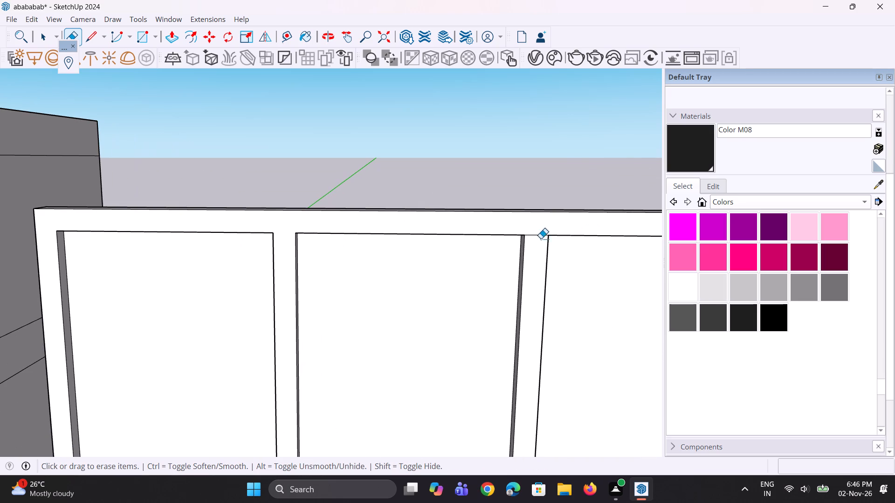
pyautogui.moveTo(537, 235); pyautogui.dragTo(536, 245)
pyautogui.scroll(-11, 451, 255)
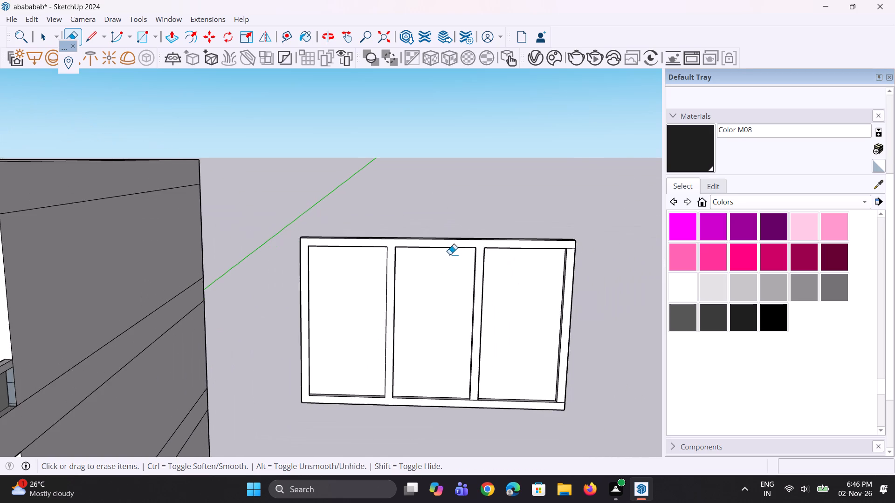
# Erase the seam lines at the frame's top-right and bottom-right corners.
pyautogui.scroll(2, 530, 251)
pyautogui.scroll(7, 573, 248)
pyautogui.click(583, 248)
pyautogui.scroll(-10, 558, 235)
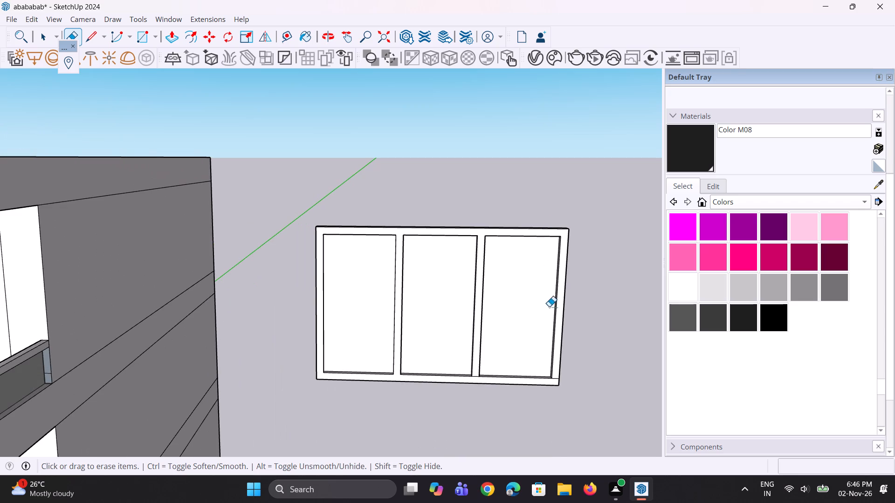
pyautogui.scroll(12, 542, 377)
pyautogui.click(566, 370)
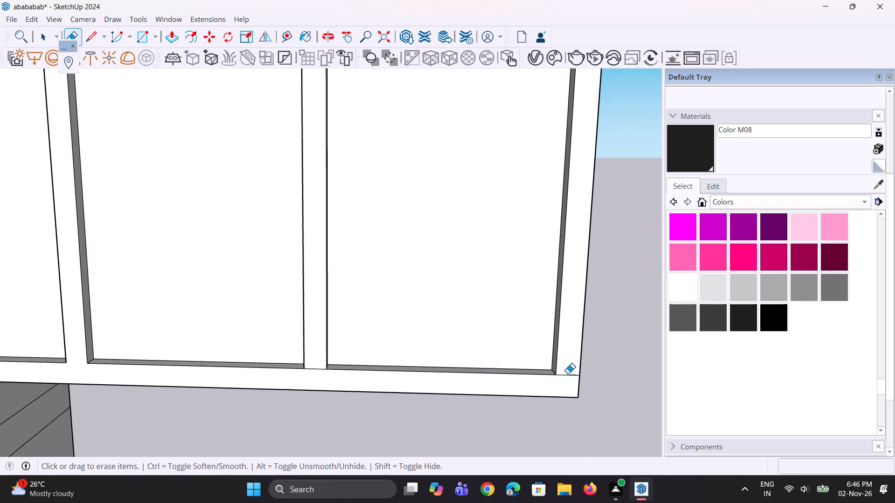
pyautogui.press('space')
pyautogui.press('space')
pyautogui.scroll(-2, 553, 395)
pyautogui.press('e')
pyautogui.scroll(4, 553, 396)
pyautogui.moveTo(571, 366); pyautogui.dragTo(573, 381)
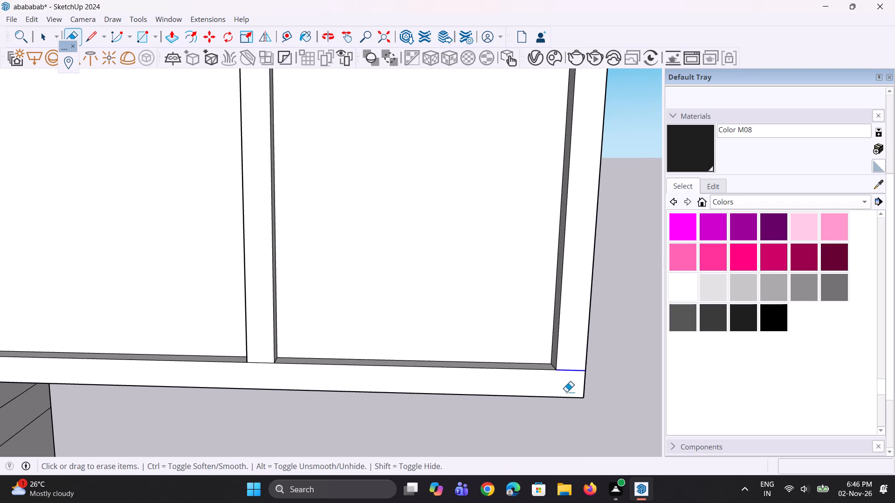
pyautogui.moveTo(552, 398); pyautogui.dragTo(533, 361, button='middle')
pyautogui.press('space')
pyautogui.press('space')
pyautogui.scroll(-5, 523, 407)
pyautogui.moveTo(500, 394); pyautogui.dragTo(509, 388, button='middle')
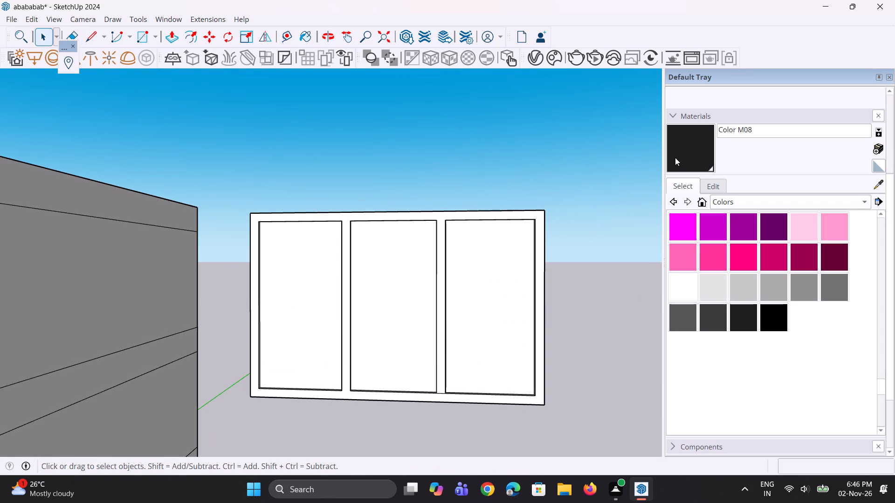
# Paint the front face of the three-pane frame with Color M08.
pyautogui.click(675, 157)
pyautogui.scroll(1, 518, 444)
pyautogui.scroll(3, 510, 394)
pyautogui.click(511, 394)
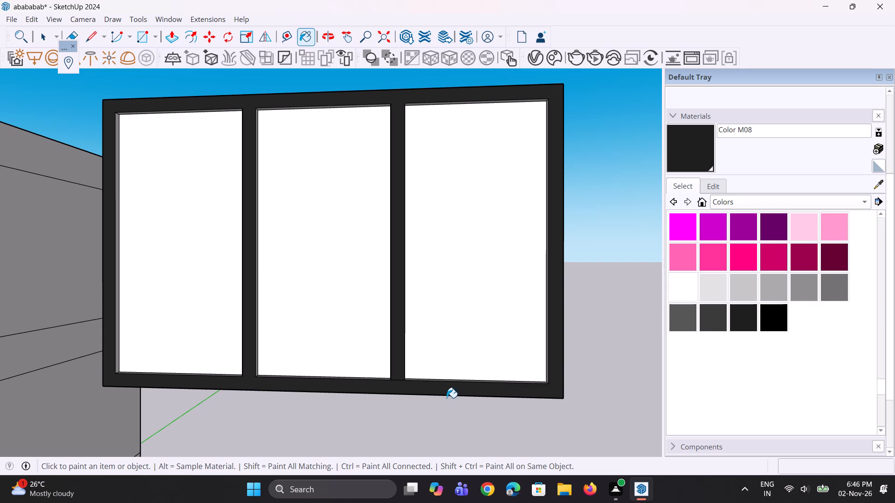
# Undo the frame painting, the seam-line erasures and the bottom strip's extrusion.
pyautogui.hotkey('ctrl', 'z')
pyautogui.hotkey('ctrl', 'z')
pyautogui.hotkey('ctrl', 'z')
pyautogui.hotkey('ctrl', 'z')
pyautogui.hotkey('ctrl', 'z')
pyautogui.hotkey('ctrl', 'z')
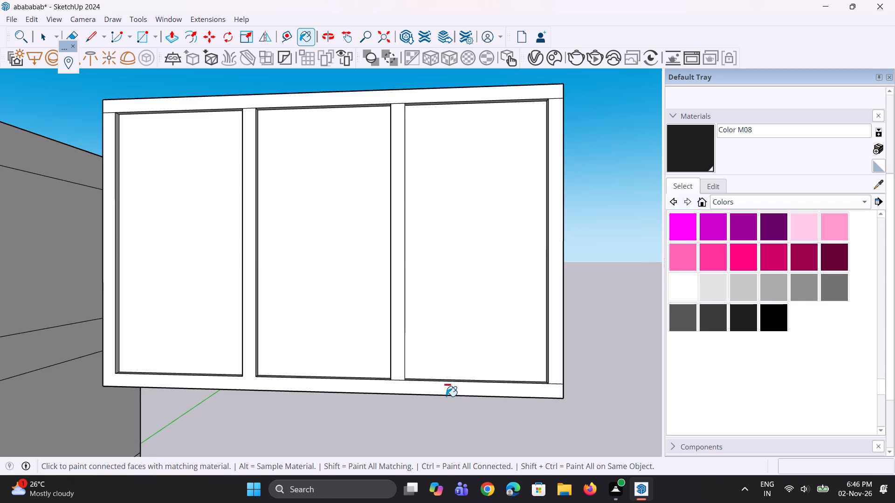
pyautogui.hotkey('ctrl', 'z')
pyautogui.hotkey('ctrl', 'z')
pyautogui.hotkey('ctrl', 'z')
# Extrude the frame's bottom strip 4" with Push/Pull, flush with the front of the frame.
pyautogui.press('p')
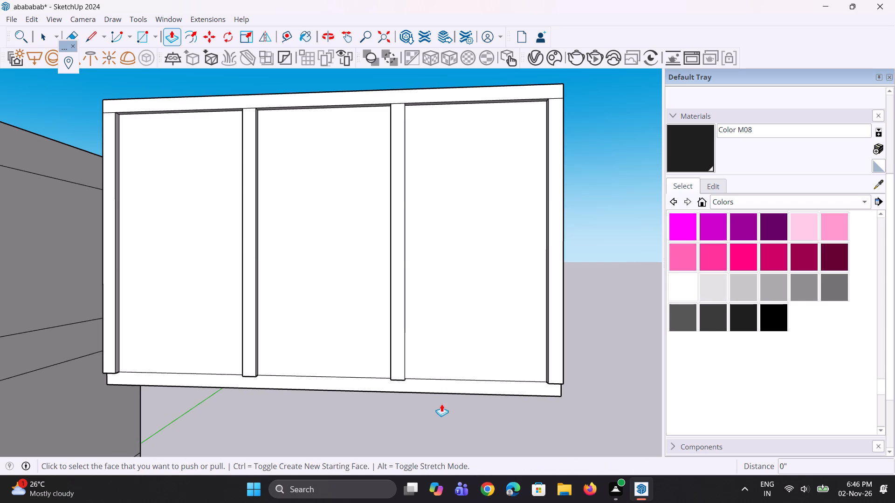
pyautogui.click(479, 390)
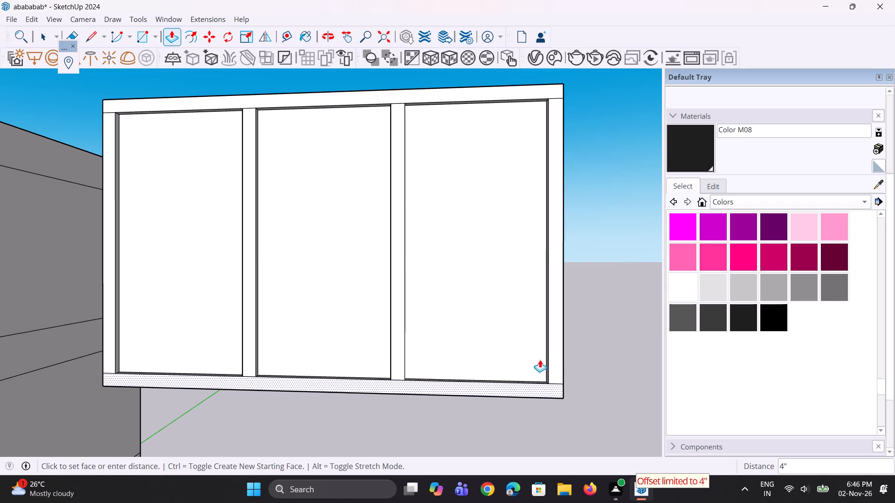
pyautogui.click(557, 355)
pyautogui.press('space')
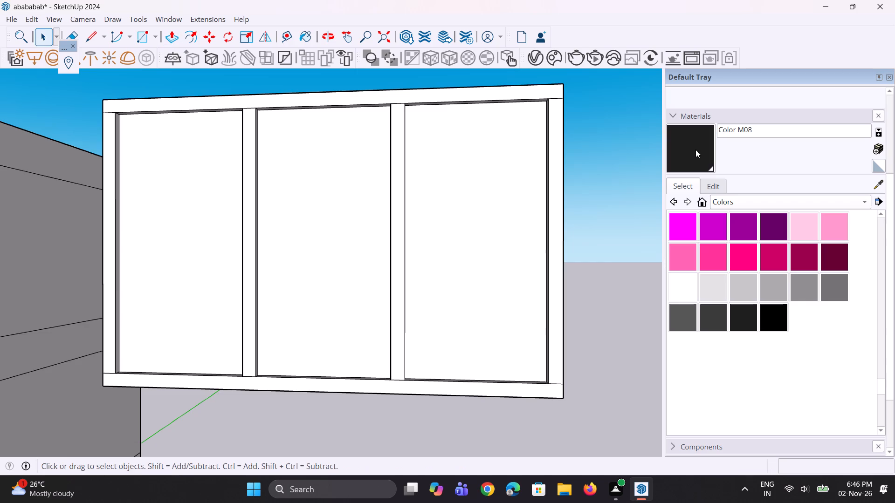
# Paint the front faces of the outer frame's left, bottom, right and top members with Color M08.
pyautogui.click(695, 150)
pyautogui.moveTo(449, 383); pyautogui.dragTo(495, 373, button='middle')
pyautogui.scroll(1, 134, 346)
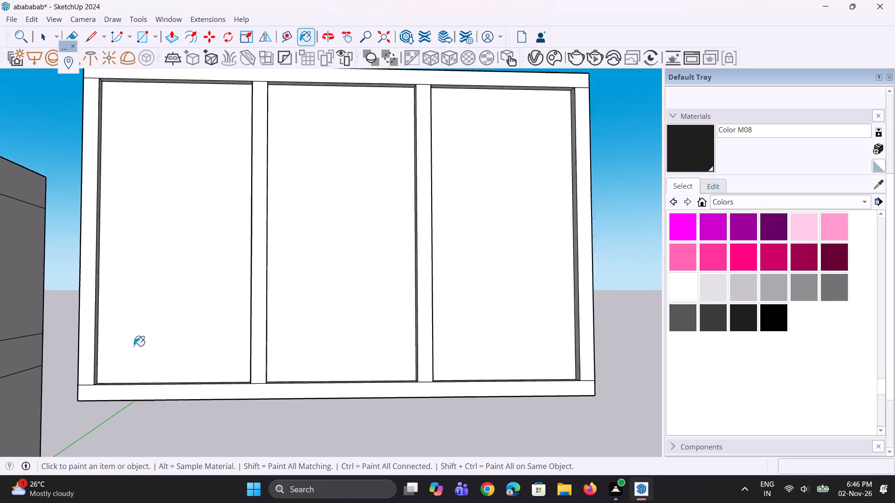
pyautogui.scroll(2, 134, 346)
pyautogui.click(77, 372)
pyautogui.click(97, 403)
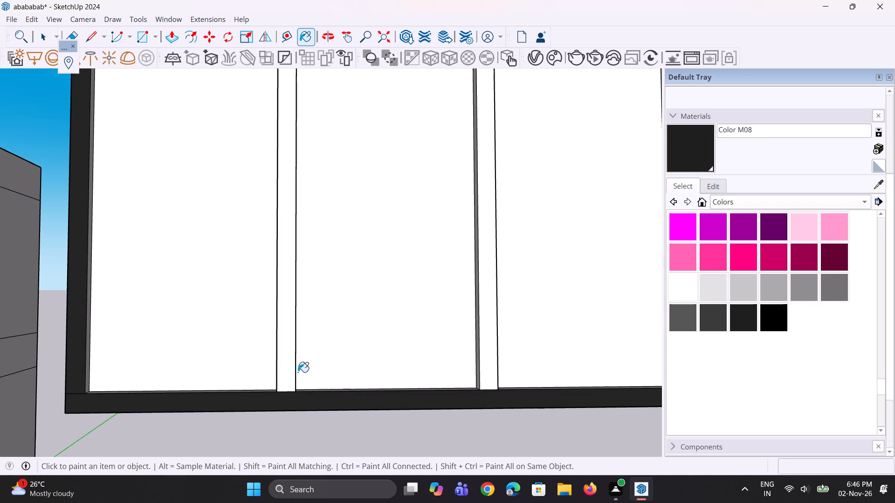
pyautogui.scroll(-5, 211, 403)
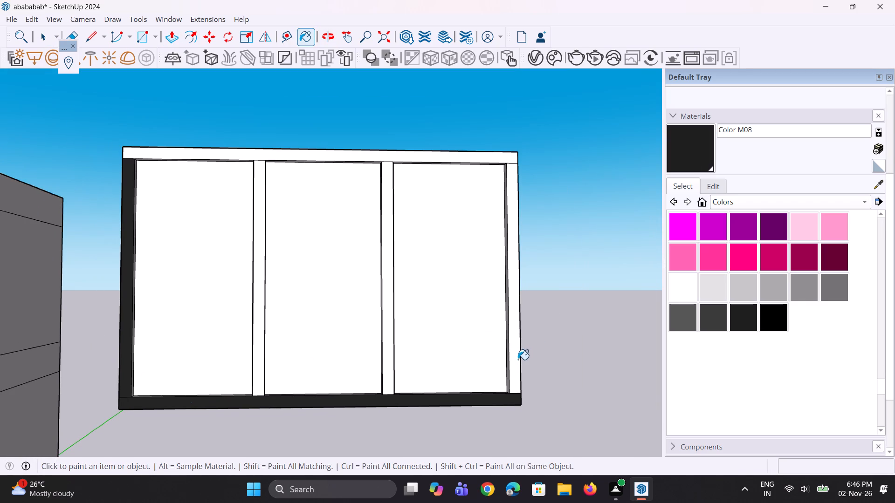
pyautogui.click(518, 360)
pyautogui.click(499, 160)
# Paint the front faces of both mullions with Color M08.
pyautogui.moveTo(68, 241); pyautogui.dragTo(0, 232, button='middle')
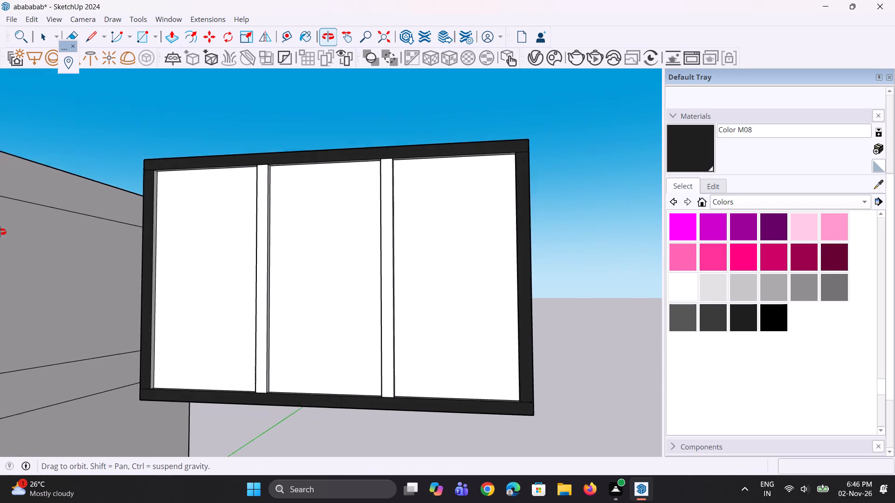
pyautogui.moveTo(0, 232); pyautogui.dragTo(0, 230, button='middle')
pyautogui.scroll(2, 273, 242)
pyautogui.click(264, 259)
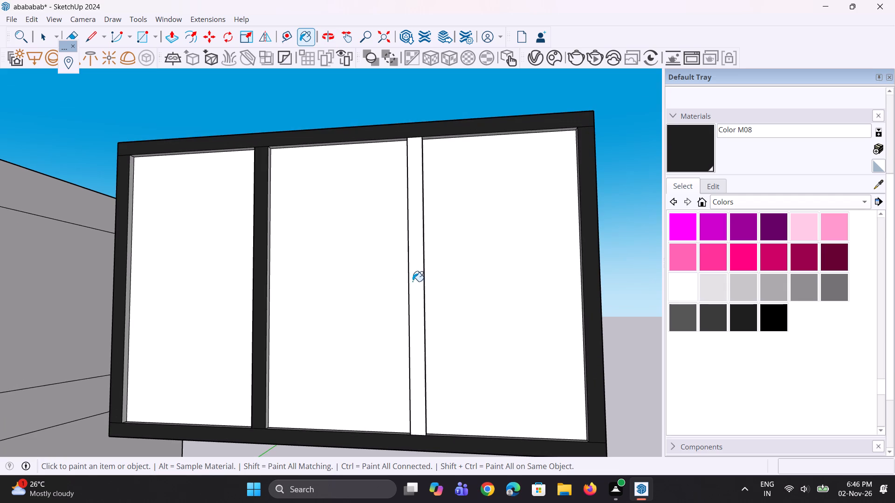
pyautogui.click(413, 281)
# Paint the left member's inner side and the underside of the top member above all three panes with Color M08.
pyautogui.moveTo(389, 350); pyautogui.dragTo(368, 320, button='middle')
pyautogui.scroll(5, 135, 303)
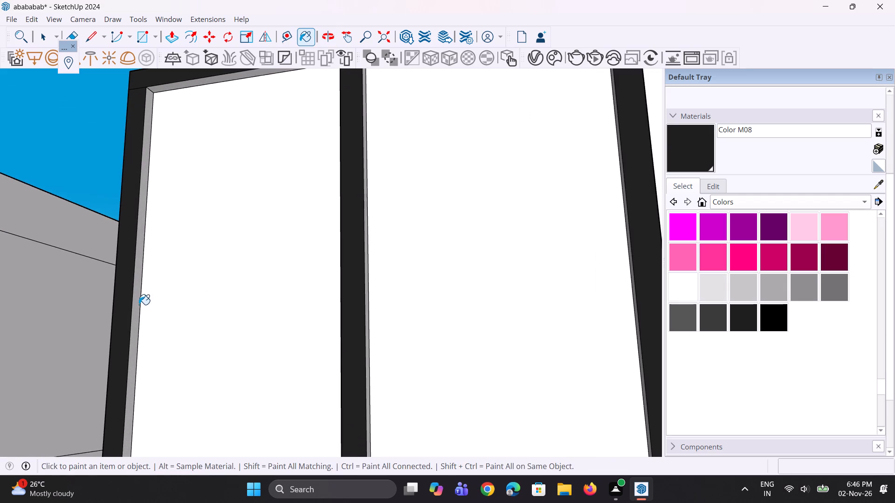
pyautogui.click(139, 305)
pyautogui.scroll(-5, 194, 347)
pyautogui.moveTo(253, 256); pyautogui.dragTo(260, 200, button='middle')
pyautogui.scroll(4, 270, 171)
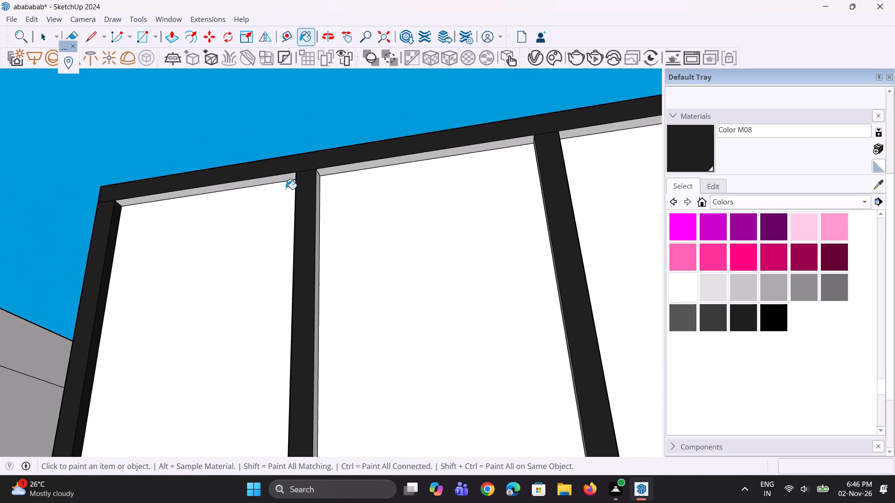
pyautogui.scroll(2, 286, 189)
pyautogui.click(296, 177)
pyautogui.click(335, 172)
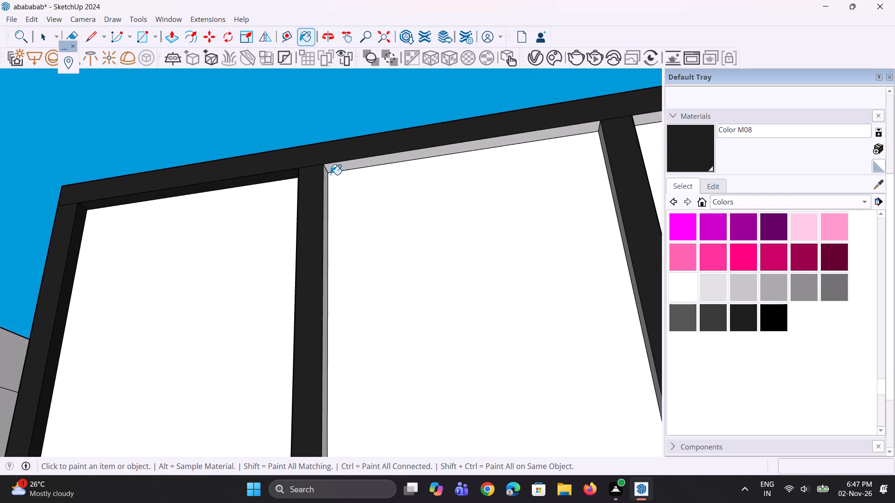
pyautogui.click(336, 170)
pyautogui.scroll(-4, 209, 252)
pyautogui.scroll(3, 555, 153)
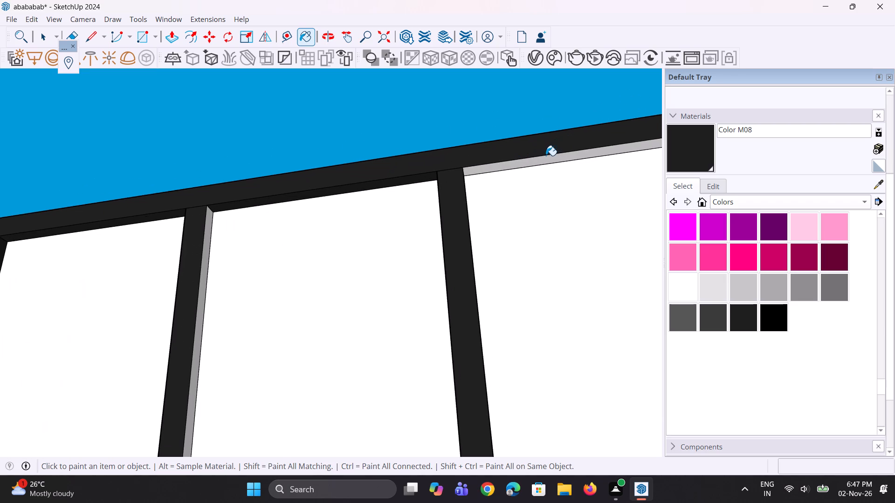
pyautogui.click(539, 161)
# Paint the inner side of the frame's right member with Color M08.
pyautogui.scroll(-10, 342, 220)
pyautogui.moveTo(367, 258); pyautogui.dragTo(486, 318, button='middle')
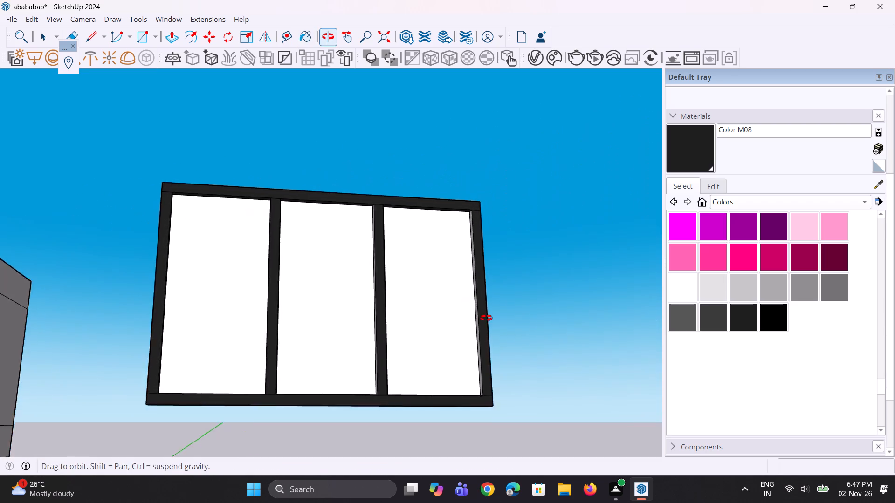
pyautogui.moveTo(486, 318); pyautogui.dragTo(501, 347, button='middle')
pyautogui.scroll(3, 490, 383)
pyautogui.scroll(7, 443, 381)
pyautogui.click(456, 374)
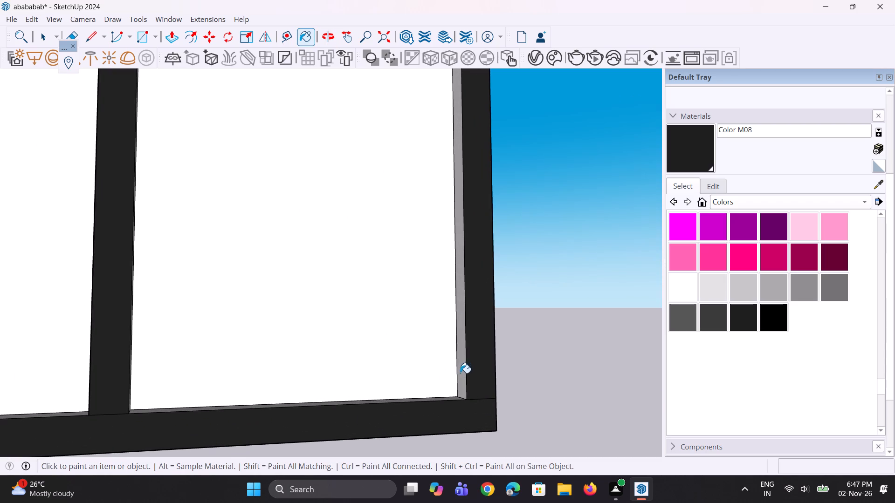
pyautogui.click(461, 373)
# Paint the bottom member's upper face below each of the three panes with Color M08.
pyautogui.moveTo(412, 422); pyautogui.dragTo(408, 476, button='middle')
pyautogui.scroll(3, 407, 376)
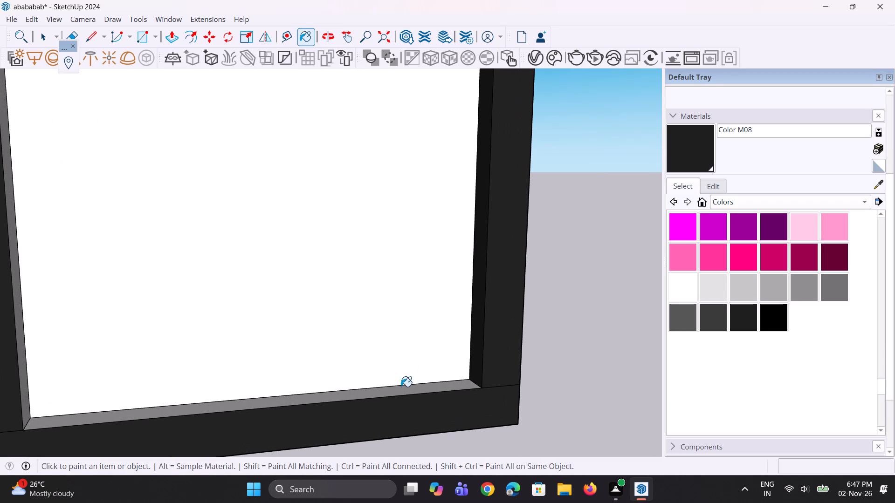
pyautogui.click(401, 388)
pyautogui.scroll(-5, 468, 374)
pyautogui.scroll(3, 171, 412)
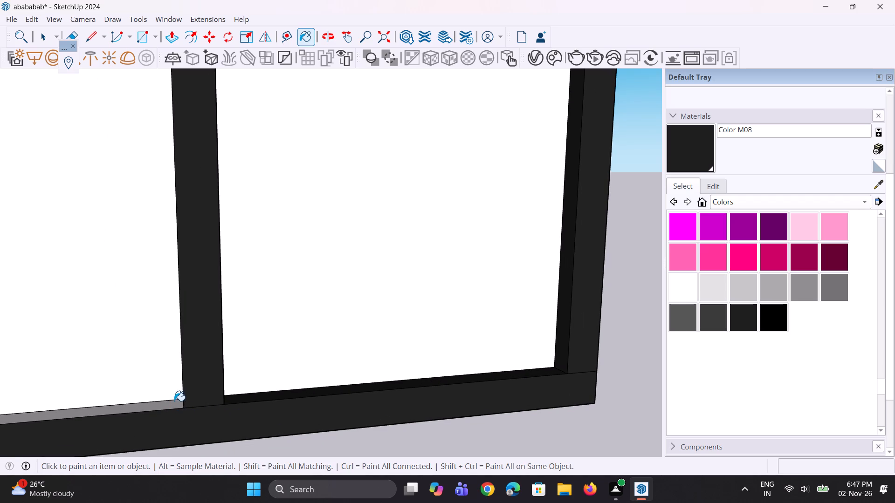
pyautogui.click(174, 401)
pyautogui.click(174, 406)
pyautogui.scroll(-9, 336, 383)
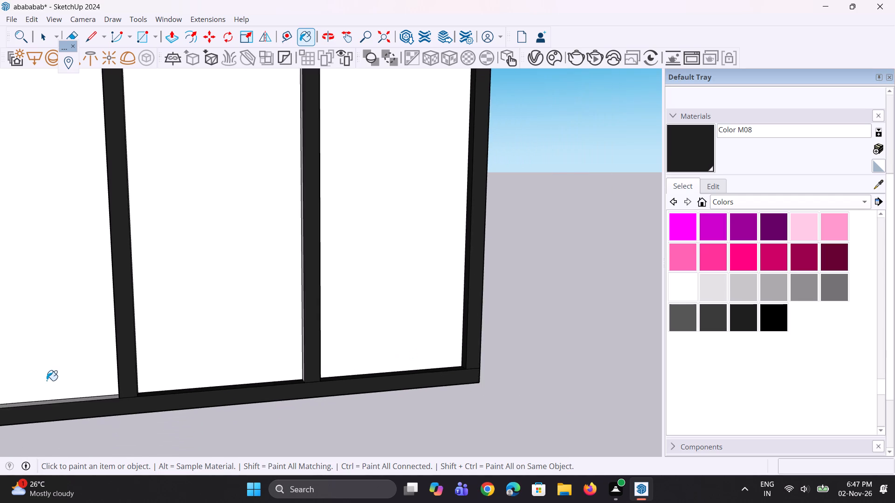
pyautogui.scroll(4, 47, 381)
pyautogui.scroll(3, 102, 406)
pyautogui.click(110, 406)
# Paint the side faces of both mullions with Color M08.
pyautogui.scroll(1, 180, 348)
pyautogui.moveTo(180, 348); pyautogui.dragTo(413, 348, button='middle')
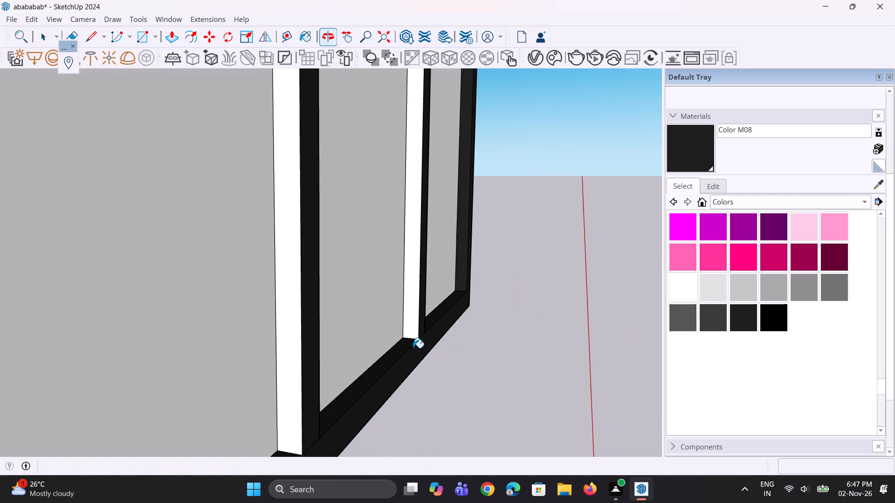
pyautogui.click(279, 360)
pyautogui.moveTo(297, 352); pyautogui.dragTo(0, 348, button='middle')
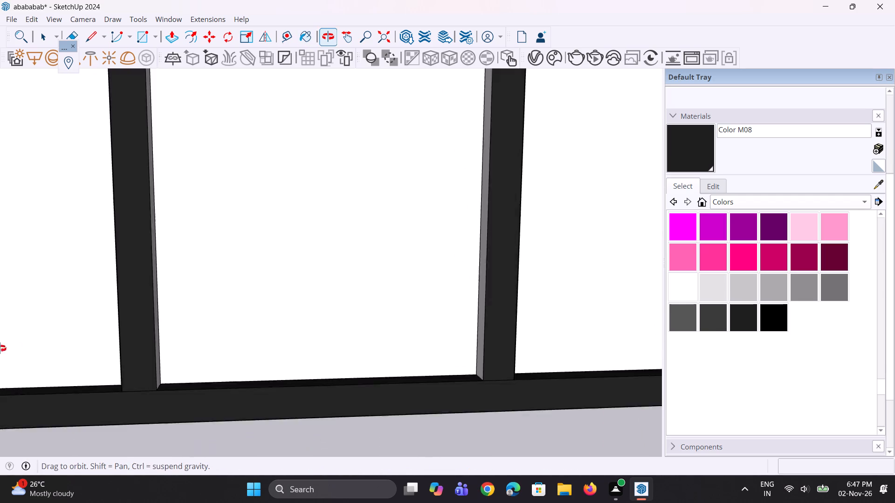
pyautogui.moveTo(0, 348); pyautogui.dragTo(0, 348, button='middle')
pyautogui.scroll(-5, 219, 333)
pyautogui.moveTo(213, 332); pyautogui.dragTo(104, 360, button='middle')
pyautogui.scroll(3, 195, 333)
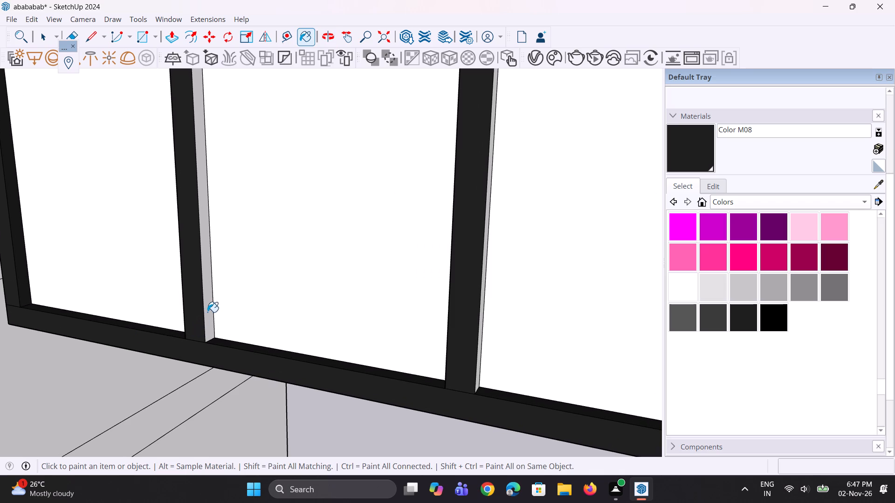
pyautogui.click(207, 312)
pyautogui.moveTo(393, 355); pyautogui.dragTo(556, 341, button='middle')
pyautogui.scroll(2, 520, 353)
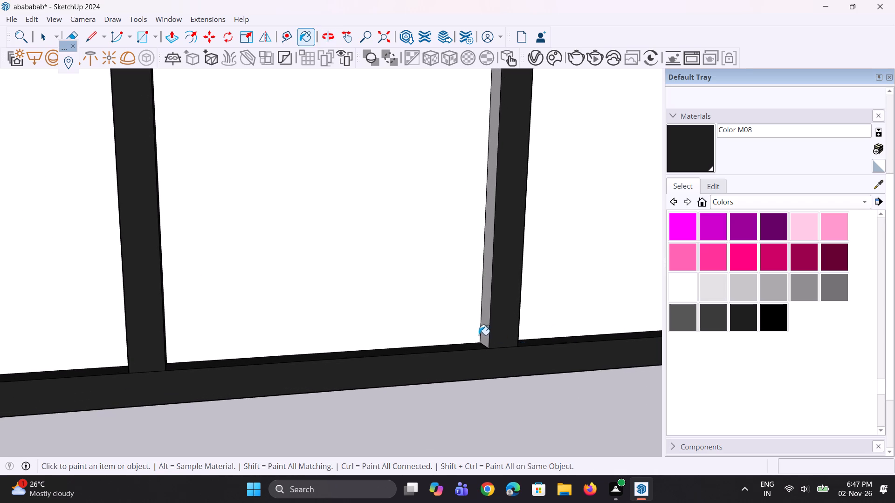
pyautogui.click(484, 333)
pyautogui.moveTo(488, 324); pyautogui.dragTo(204, 318, button='middle')
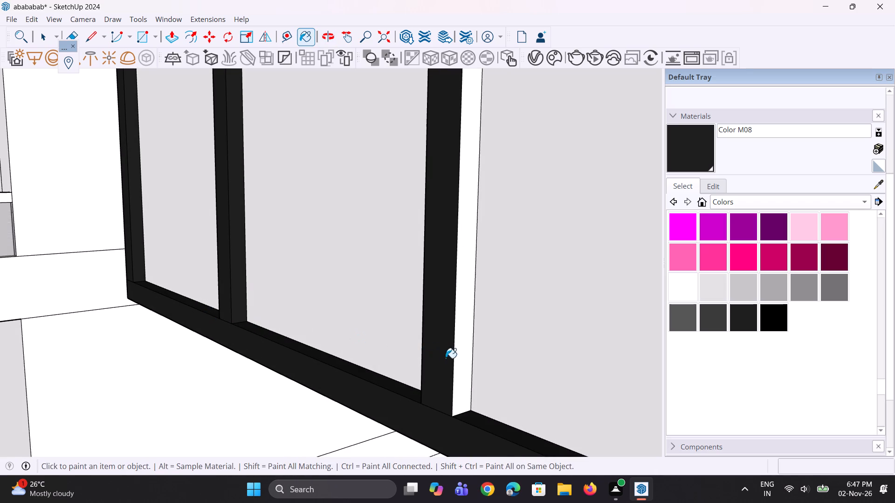
pyautogui.click(457, 363)
# Paint the frame's left and top outer edge faces with Color M08.
pyautogui.scroll(-6, 169, 398)
pyautogui.moveTo(178, 382); pyautogui.dragTo(335, 354, button='middle')
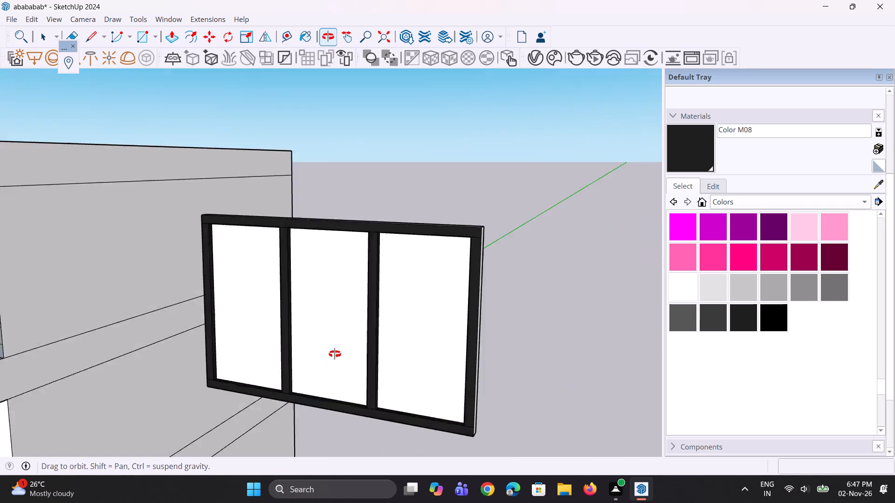
pyautogui.moveTo(335, 354); pyautogui.dragTo(355, 304, button='middle')
pyautogui.scroll(-5, 198, 394)
pyautogui.moveTo(315, 330); pyautogui.dragTo(588, 344, button='middle')
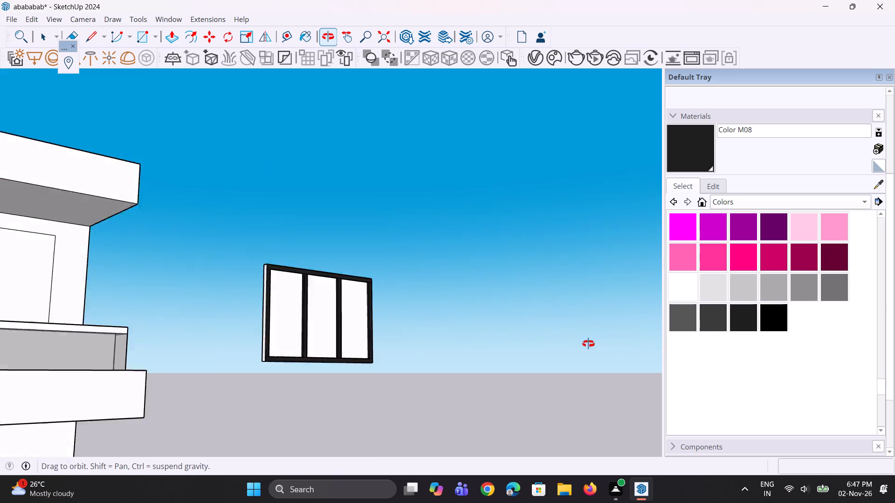
pyautogui.moveTo(588, 344); pyautogui.dragTo(556, 401, button='middle')
pyautogui.scroll(2, 248, 320)
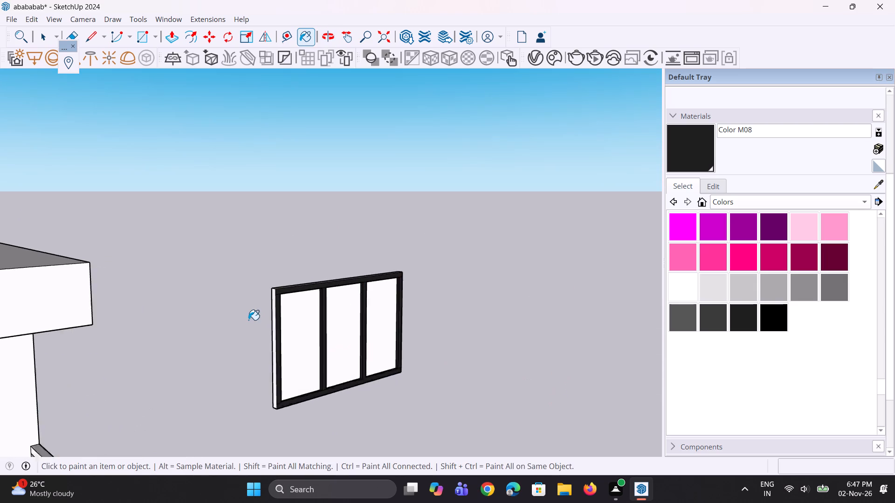
pyautogui.scroll(8, 248, 320)
pyautogui.click(287, 312)
pyautogui.moveTo(310, 219); pyautogui.dragTo(307, 265, button='middle')
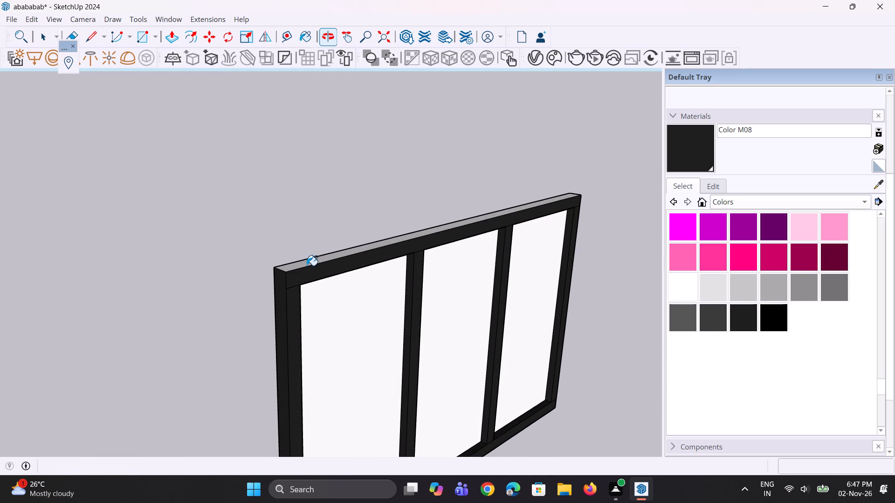
pyautogui.click(307, 265)
# Paint the frame's right and bottom outer edge faces with Color M08.
pyautogui.moveTo(322, 318); pyautogui.dragTo(217, 291, button='middle')
pyautogui.scroll(-4, 142, 265)
pyautogui.scroll(-4, 264, 259)
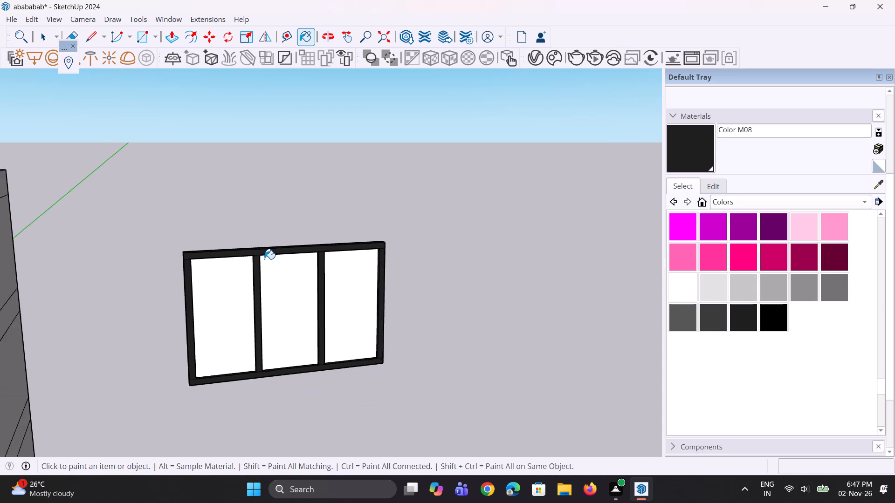
pyautogui.moveTo(337, 288); pyautogui.dragTo(0, 333, button='middle')
pyautogui.scroll(3, 333, 321)
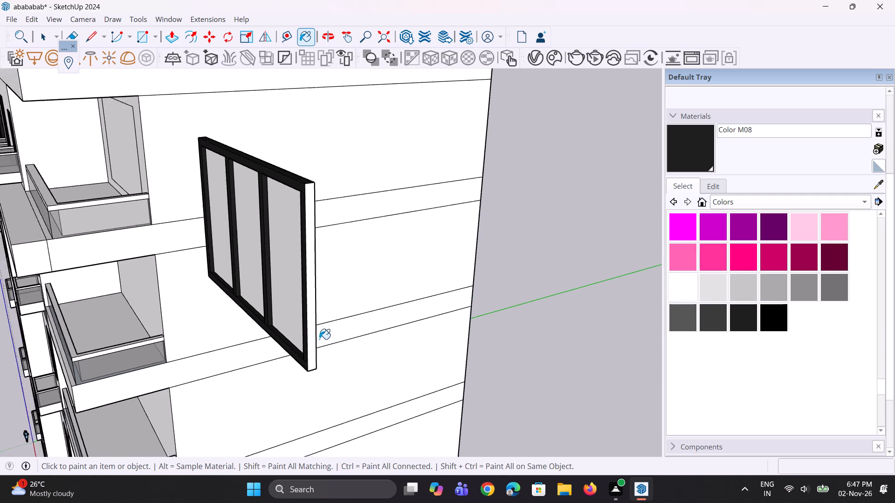
pyautogui.scroll(1, 319, 339)
pyautogui.click(313, 351)
pyautogui.moveTo(214, 304); pyautogui.dragTo(356, 297, button='middle')
pyautogui.scroll(-4, 305, 316)
pyautogui.moveTo(536, 237); pyautogui.dragTo(507, 116, button='middle')
pyautogui.scroll(3, 500, 147)
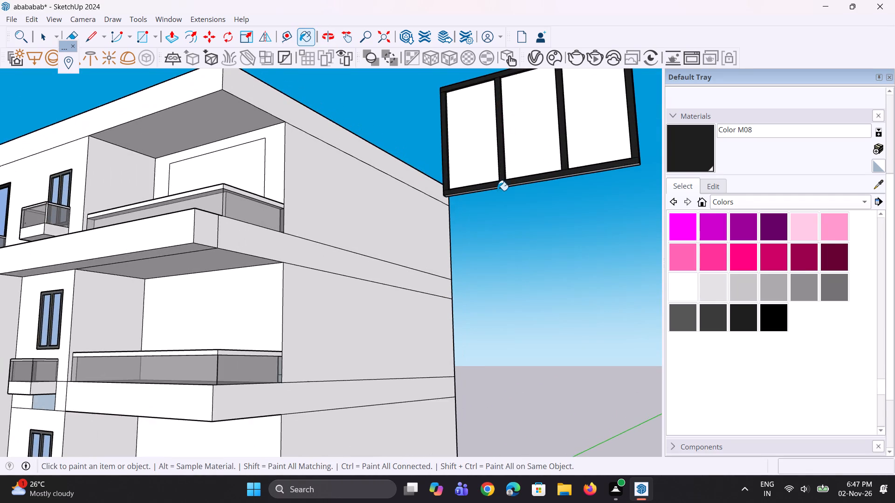
pyautogui.scroll(10, 497, 190)
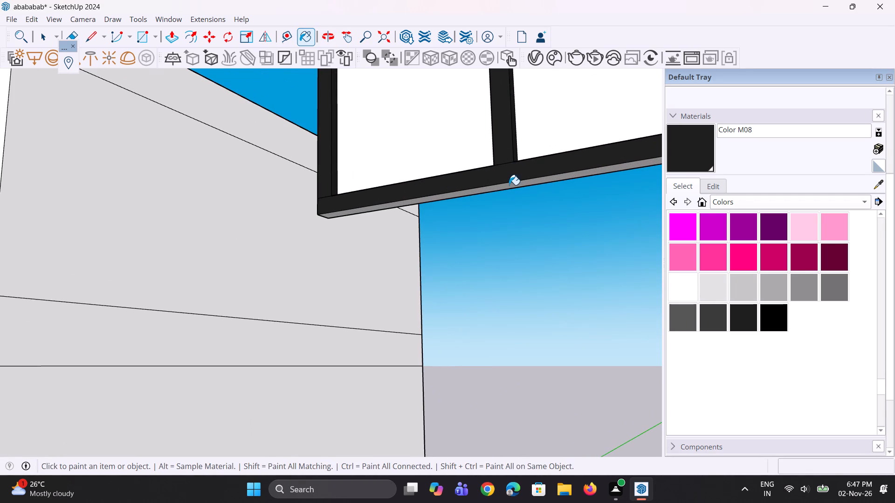
pyautogui.click(509, 185)
# Paint the three panes with Translucent Glass Blue from the Glass and Mirrors materials.
pyautogui.scroll(-5, 436, 265)
pyautogui.moveTo(429, 228); pyautogui.dragTo(448, 272, button='middle')
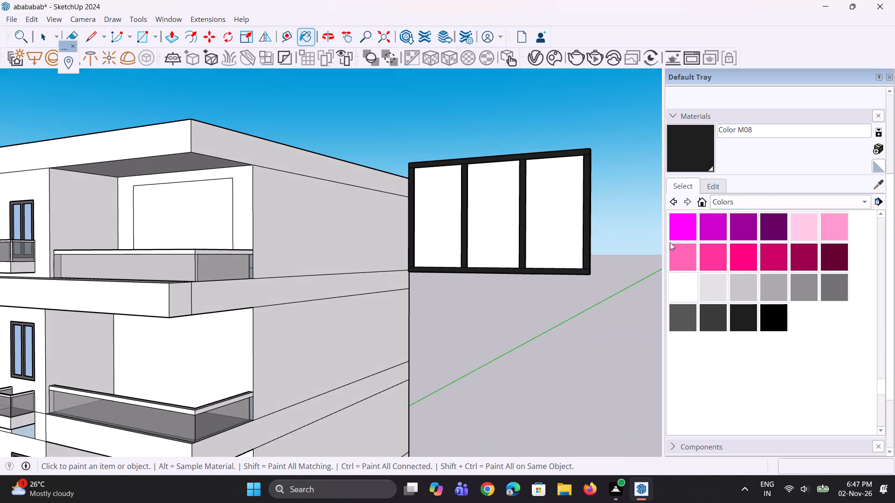
pyautogui.press('space')
pyautogui.press('space')
pyautogui.click(727, 200)
pyautogui.click(737, 220)
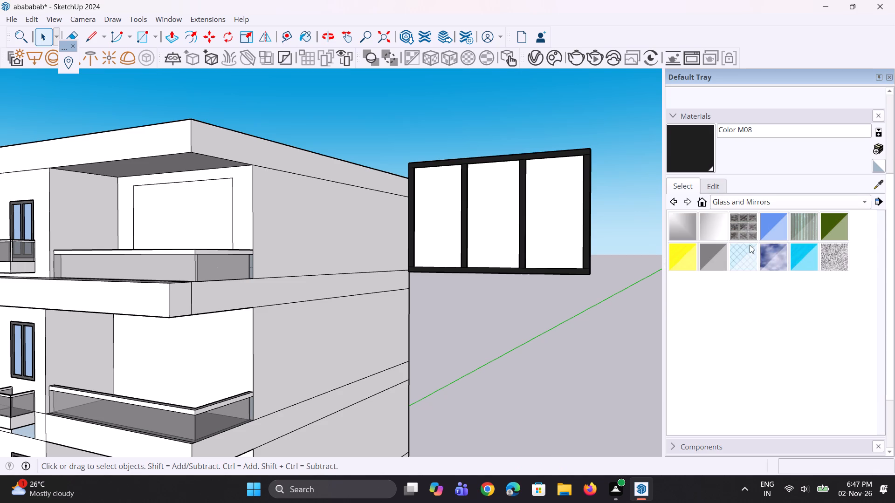
pyautogui.click(774, 229)
pyautogui.scroll(2, 454, 256)
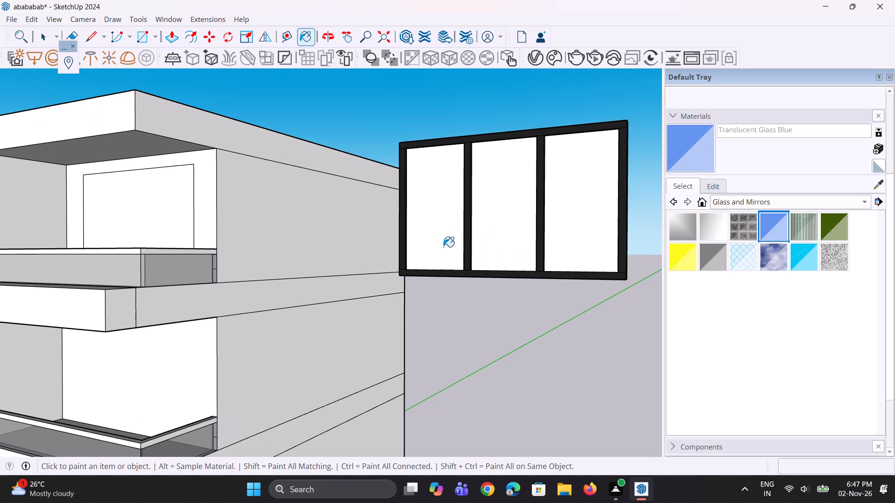
pyautogui.click(443, 247)
pyautogui.click(496, 229)
pyautogui.click(577, 218)
pyautogui.moveTo(456, 263); pyautogui.dragTo(459, 269, button='middle')
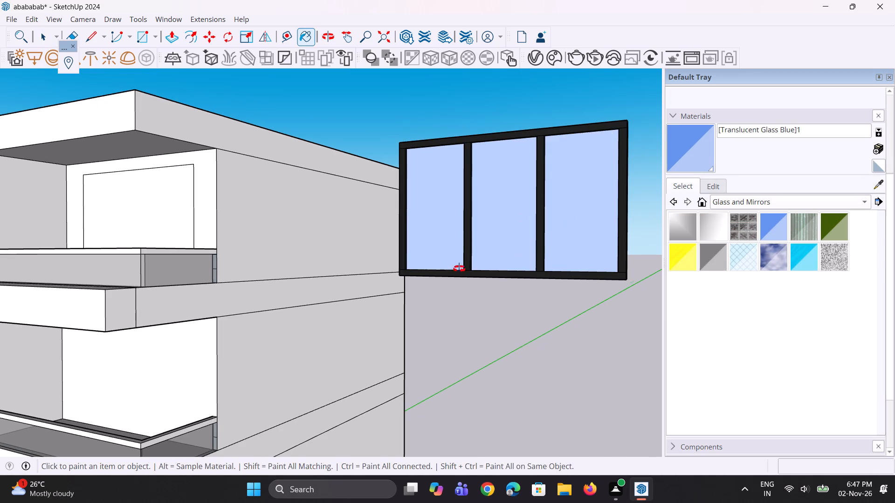
pyautogui.moveTo(459, 269); pyautogui.dragTo(494, 360, button='middle')
pyautogui.scroll(-5, 451, 282)
pyautogui.moveTo(425, 295); pyautogui.dragTo(478, 239, button='middle')
pyautogui.press('space')
pyautogui.press('space')
pyautogui.press('space')
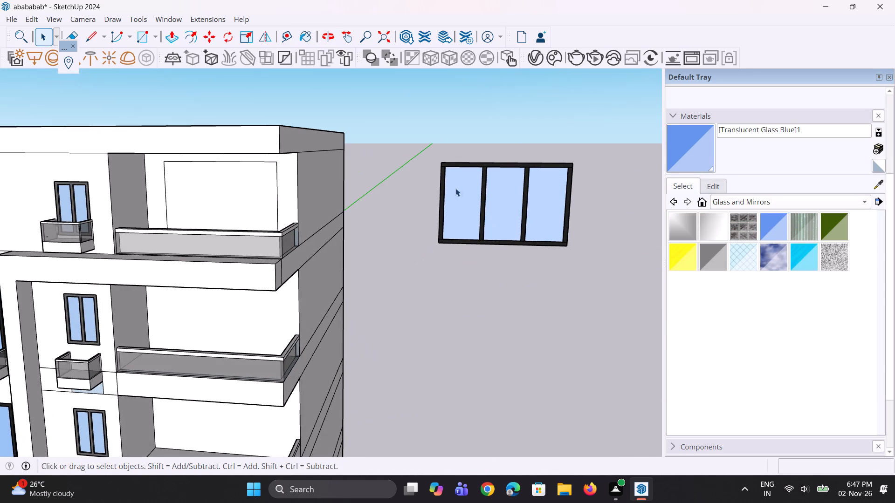
# Group all the geometry of the dark-framed, blue-glazed three-pane window unit beside the building.
pyautogui.moveTo(417, 136); pyautogui.dragTo(612, 338)
pyautogui.rightClick(523, 224)
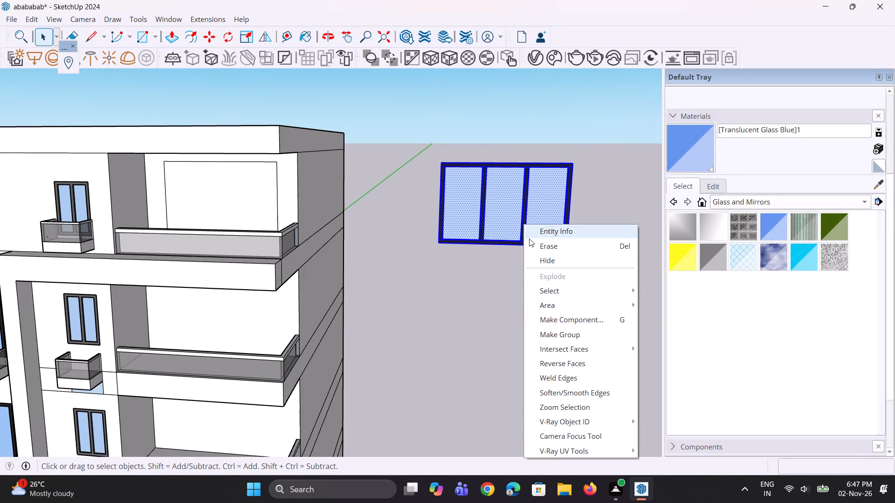
pyautogui.click(573, 341)
pyautogui.click(546, 325)
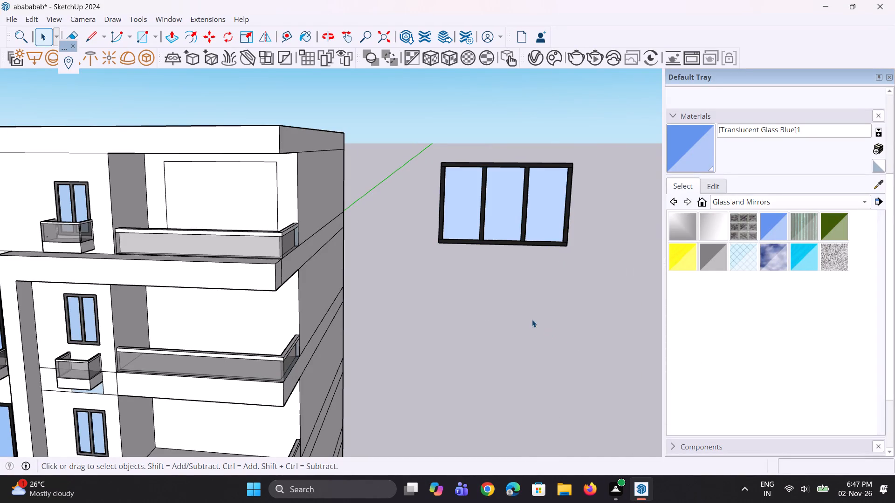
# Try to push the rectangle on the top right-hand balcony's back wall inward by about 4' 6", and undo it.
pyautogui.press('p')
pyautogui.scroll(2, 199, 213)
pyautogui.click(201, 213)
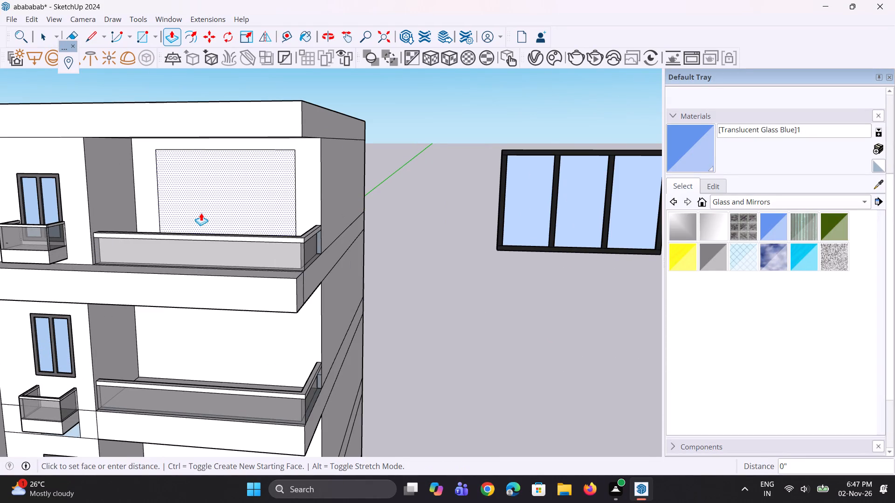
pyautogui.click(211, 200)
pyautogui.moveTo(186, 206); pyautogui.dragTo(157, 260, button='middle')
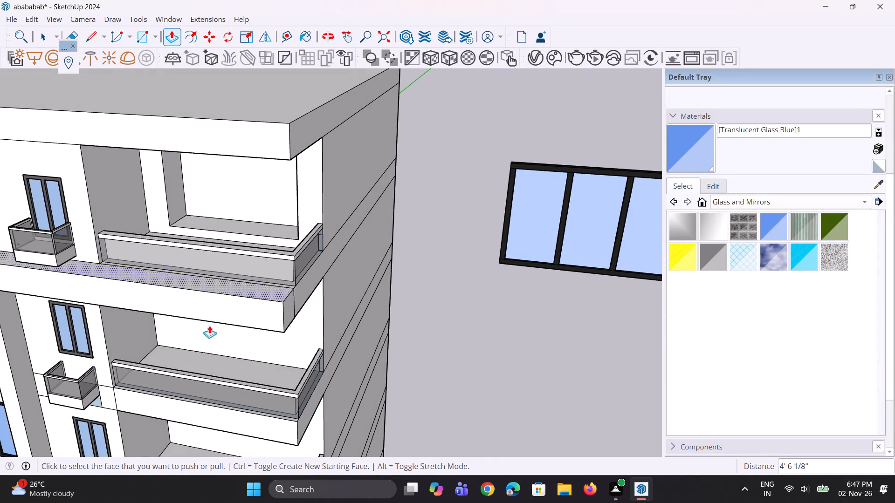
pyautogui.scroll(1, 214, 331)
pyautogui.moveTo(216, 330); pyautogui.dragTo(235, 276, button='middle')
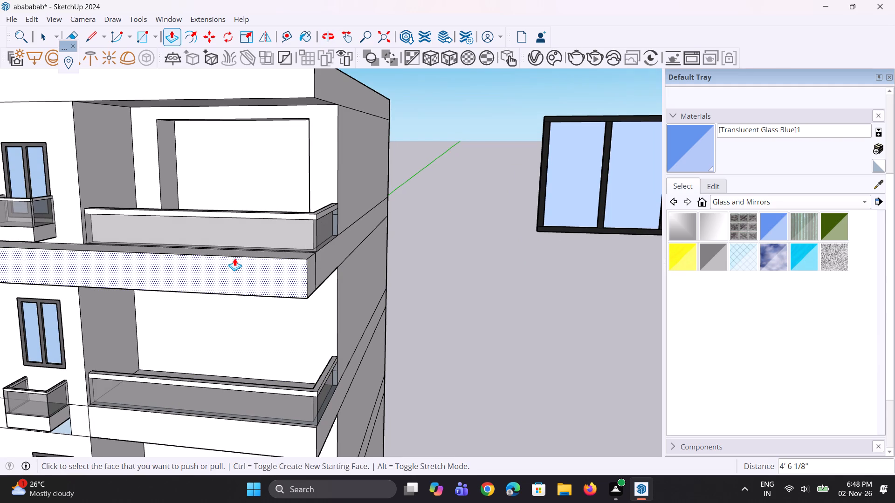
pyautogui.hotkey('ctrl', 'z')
# Copy the top right-hand balcony's wall rectangle about 16' 11" straight down onto the back wall one floor below.
pyautogui.press('space')
pyautogui.press('space')
pyautogui.click(241, 173)
pyautogui.moveTo(241, 175); pyautogui.dragTo(264, 247, button='middle')
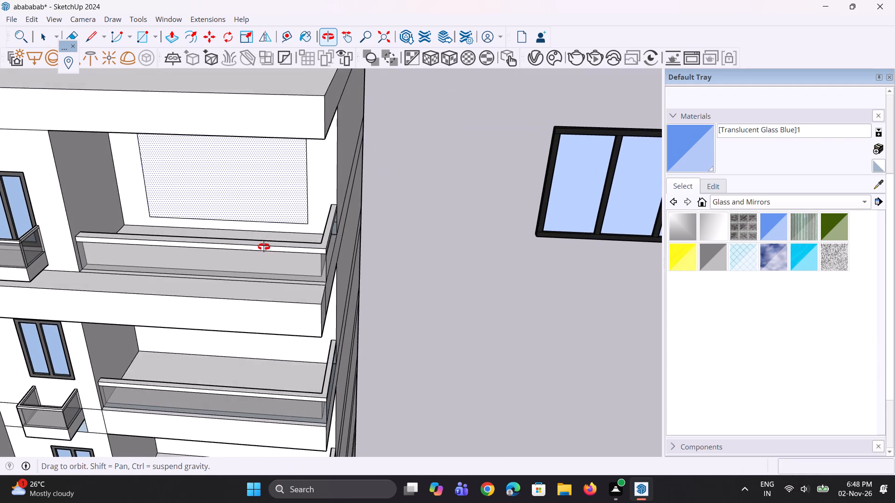
pyautogui.moveTo(264, 247); pyautogui.dragTo(263, 245, button='middle')
pyautogui.press('m')
pyautogui.scroll(3, 337, 236)
pyautogui.click(297, 221)
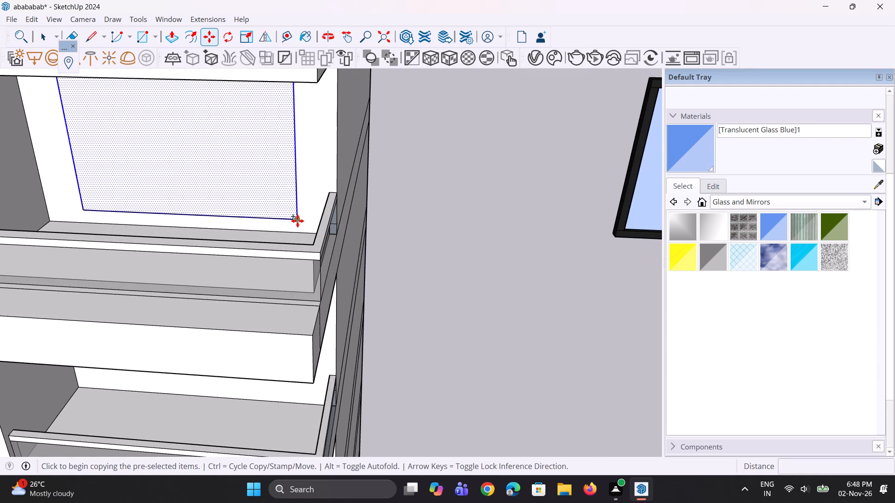
pyautogui.moveTo(309, 356); pyautogui.dragTo(279, 250, button='middle')
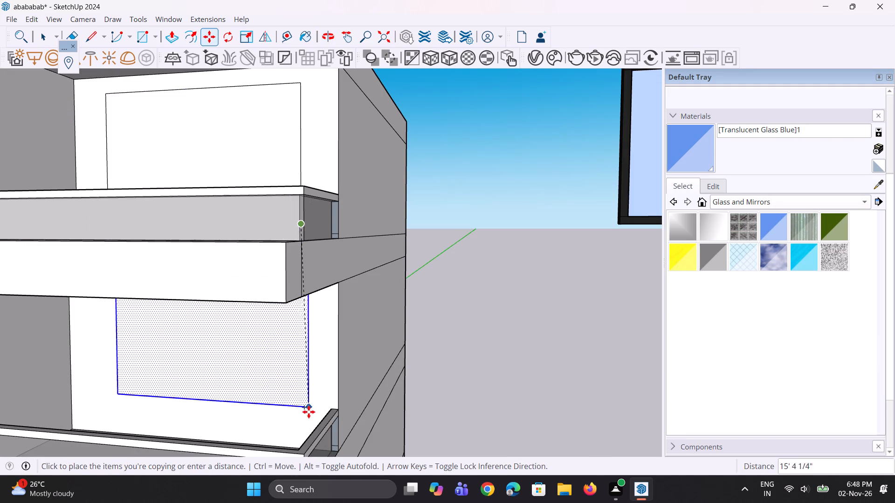
pyautogui.click(302, 428)
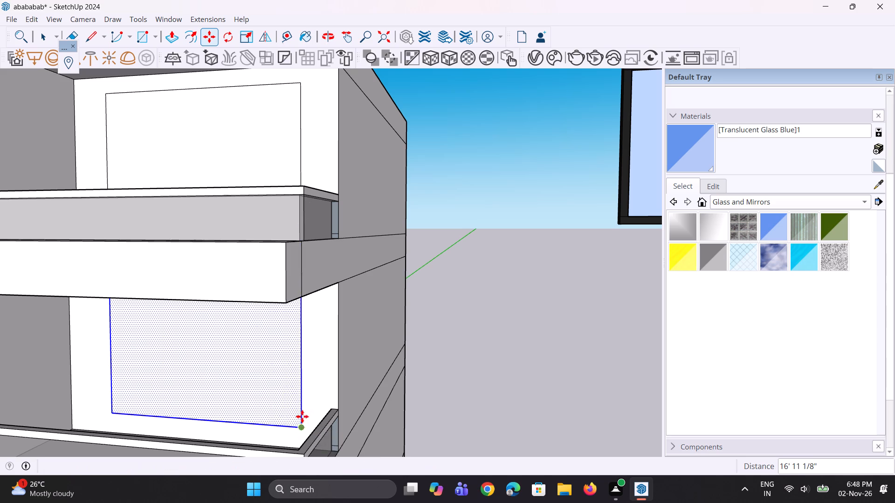
# Copy the selected wall rectangle straight down onto the back wall of the third right-hand balcony from the top.
pyautogui.scroll(-10, 238, 195)
pyautogui.moveTo(224, 351); pyautogui.dragTo(260, 389, button='middle')
pyautogui.press('m')
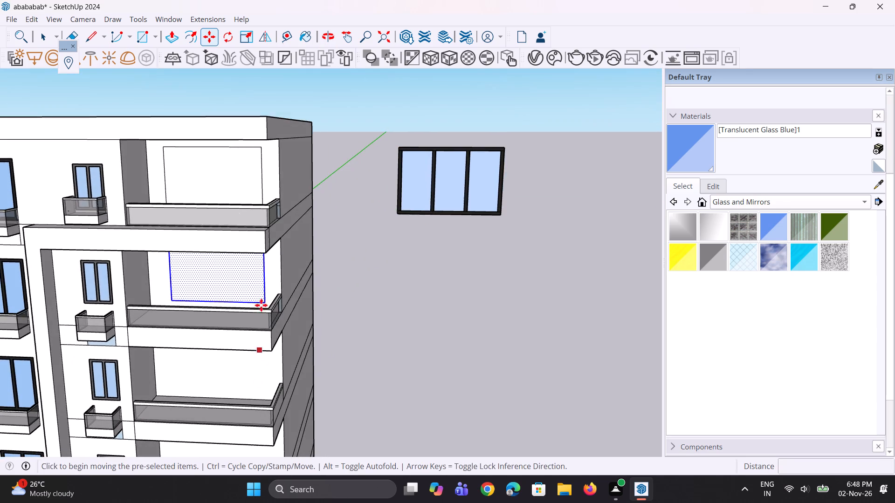
pyautogui.scroll(5, 261, 303)
pyautogui.click(267, 302)
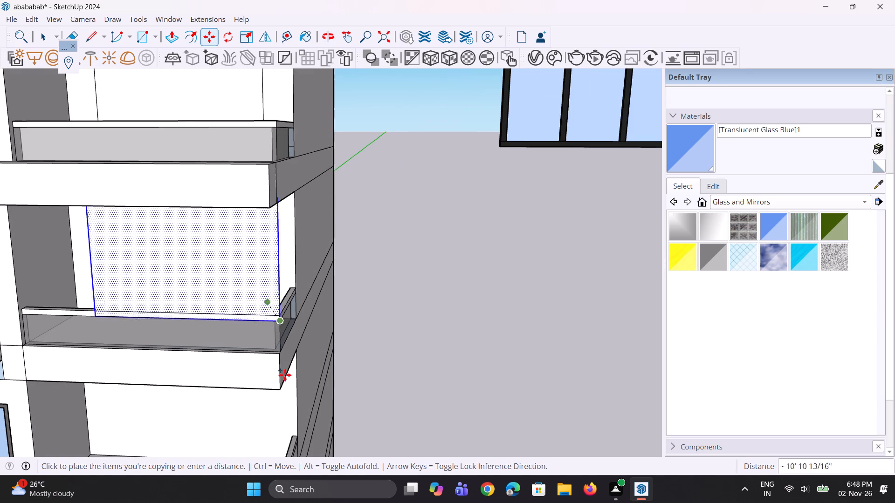
pyautogui.scroll(-8, 197, 292)
pyautogui.scroll(5, 223, 376)
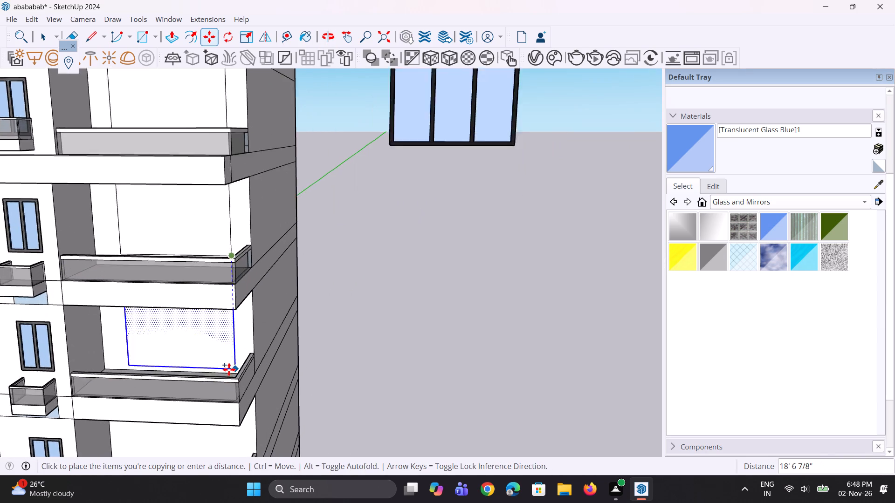
pyautogui.scroll(1, 229, 369)
pyautogui.moveTo(229, 369); pyautogui.dragTo(225, 350, button='middle')
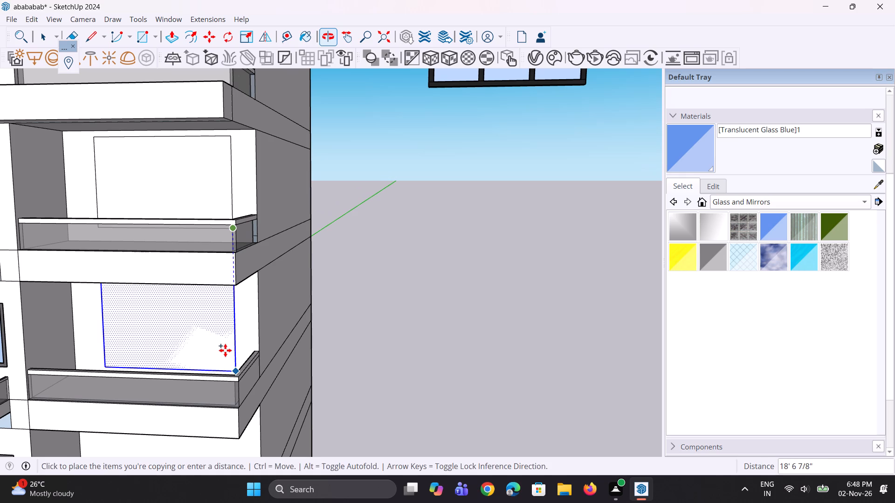
pyautogui.click(225, 350)
# Copy the selected wall rectangle about 17' 6" down onto the back wall of the fourth right-hand balcony from the top.
pyautogui.moveTo(264, 323); pyautogui.dragTo(227, 302, button='middle')
pyautogui.scroll(-10, 223, 261)
pyautogui.moveTo(227, 316); pyautogui.dragTo(268, 351, button='middle')
pyautogui.scroll(9, 231, 315)
pyautogui.moveTo(227, 310); pyautogui.dragTo(245, 377, button='middle')
pyautogui.scroll(-1, 228, 313)
pyautogui.click(229, 306)
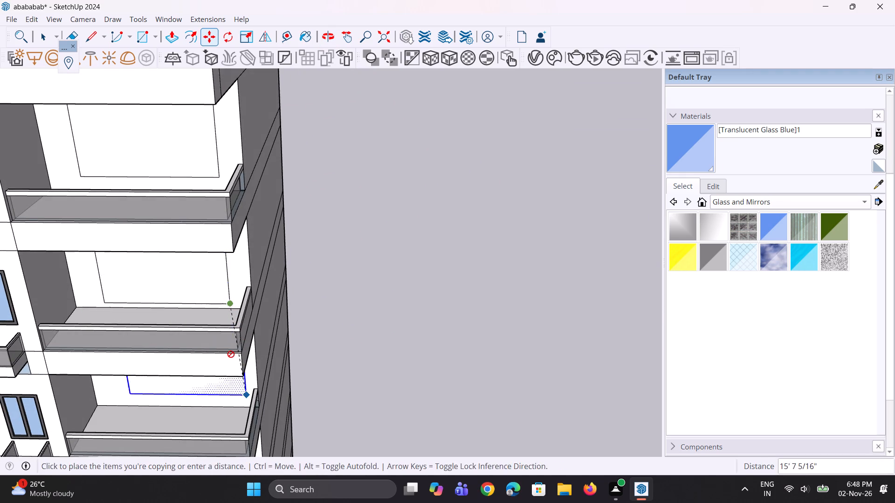
pyautogui.moveTo(220, 334); pyautogui.dragTo(188, 269, button='middle')
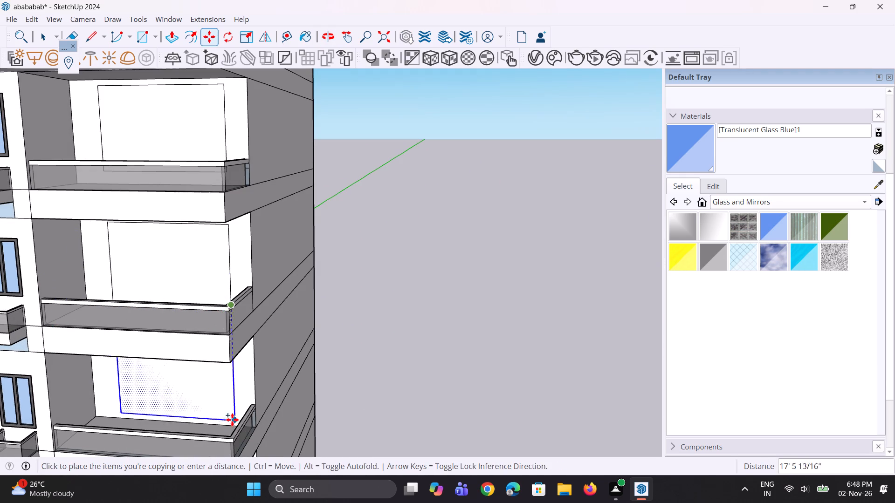
pyautogui.click(232, 420)
# Copy the selected wall rectangle about 17' 6" down onto the back wall of the fifth right-hand balcony from the top.
pyautogui.scroll(-6, 152, 254)
pyautogui.moveTo(198, 374); pyautogui.dragTo(196, 343, button='middle')
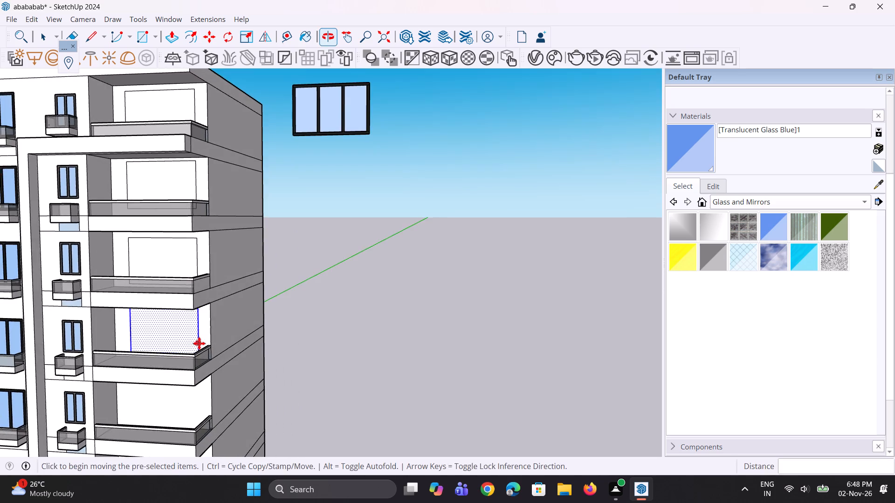
pyautogui.moveTo(171, 299); pyautogui.dragTo(201, 404, button='middle')
pyautogui.keyDown('ctrl'); pyautogui.scroll(3, 208, 360); pyautogui.keyUp('ctrl')
pyautogui.scroll(6, 203, 351)
pyautogui.moveTo(156, 289); pyautogui.dragTo(0, 290, button='middle')
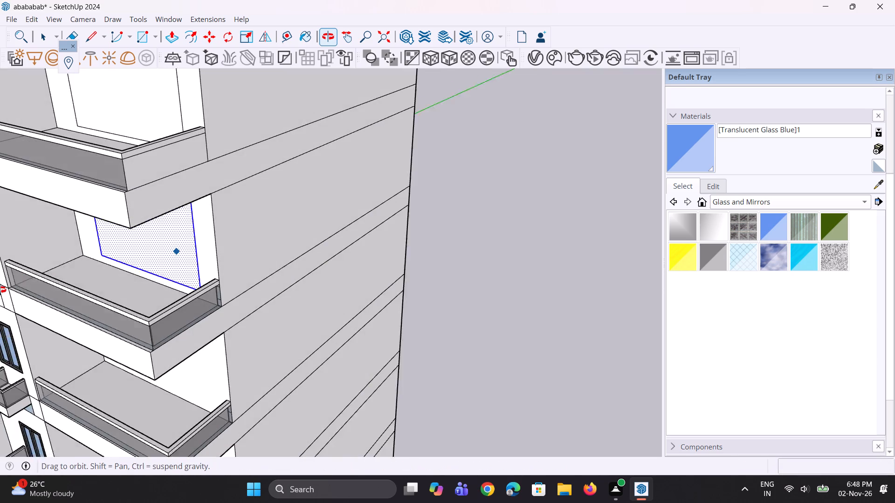
pyautogui.moveTo(0, 290); pyautogui.dragTo(226, 297, button='middle')
pyautogui.scroll(2, 210, 358)
pyautogui.click(213, 353)
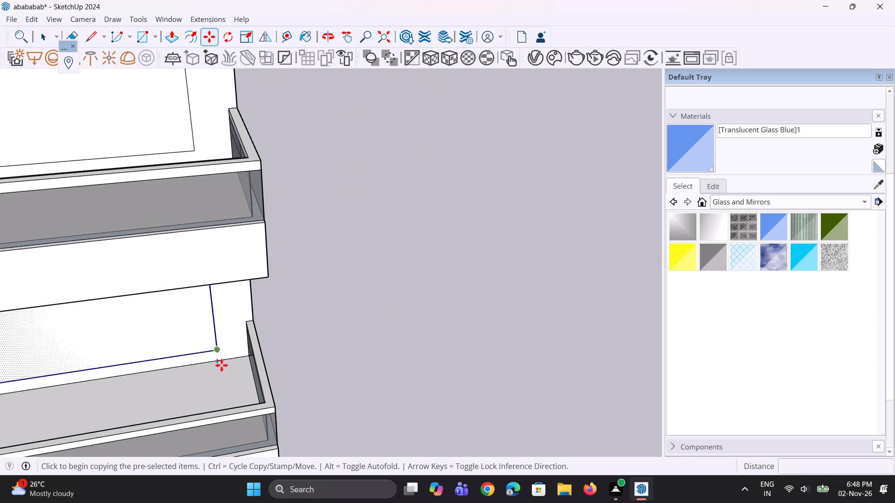
pyautogui.moveTo(128, 272); pyautogui.dragTo(41, 209, button='middle')
pyautogui.scroll(-10, 40, 204)
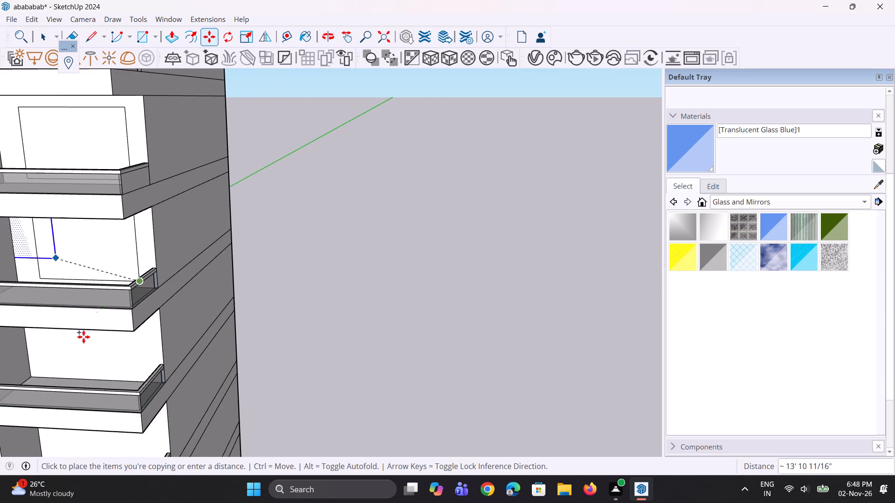
pyautogui.scroll(4, 103, 397)
pyautogui.scroll(3, 153, 374)
pyautogui.click(165, 366)
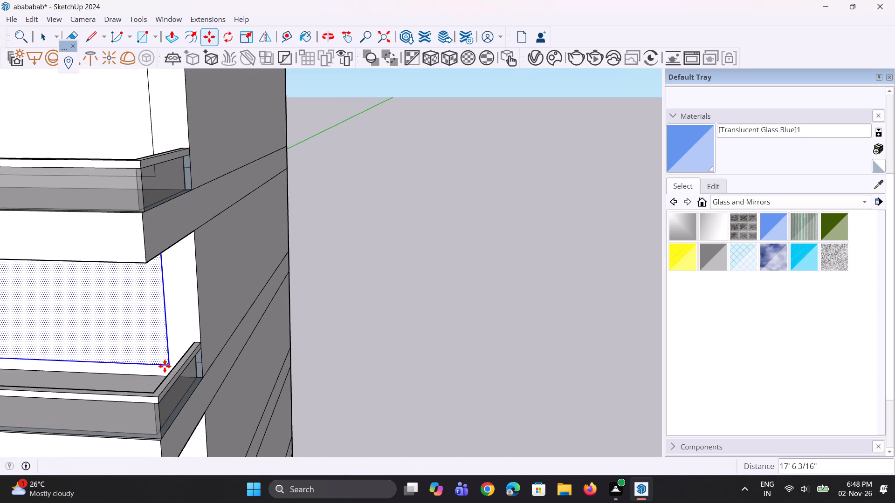
pyautogui.scroll(-9, 254, 276)
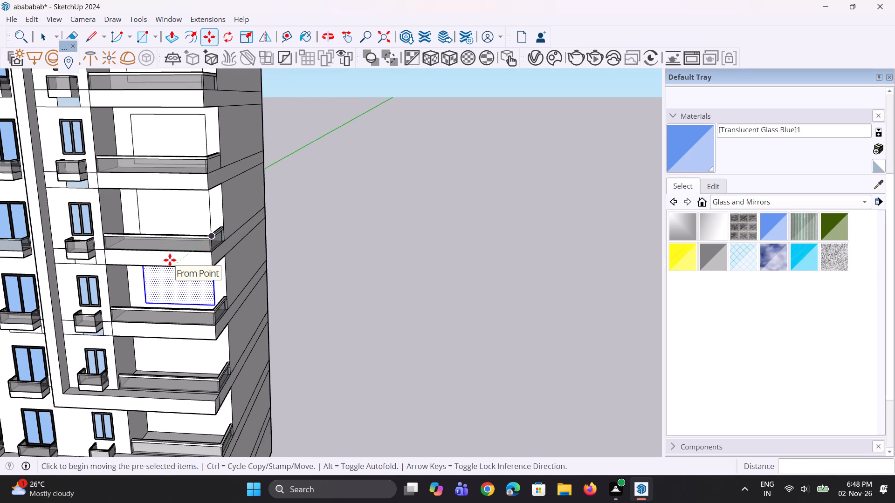
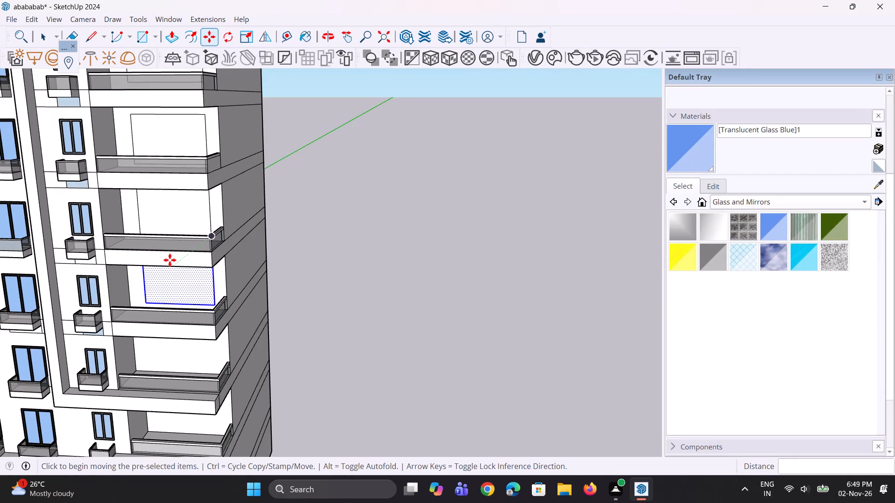
# Copy the selected wall rectangle about 17' 5" straight down onto the back wall of the sixth right-hand balcony from the top.
pyautogui.scroll(-3, 184, 257)
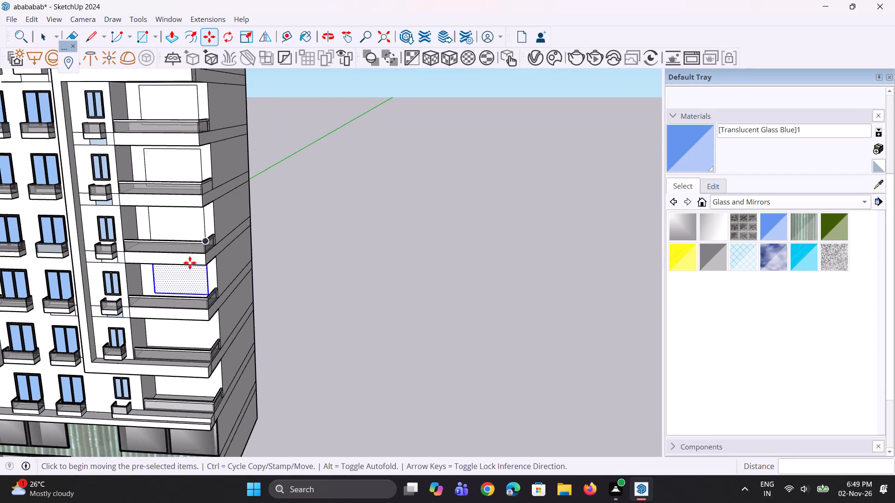
pyautogui.scroll(-1, 190, 263)
pyautogui.moveTo(207, 281); pyautogui.dragTo(230, 293, button='middle')
pyautogui.scroll(9, 201, 306)
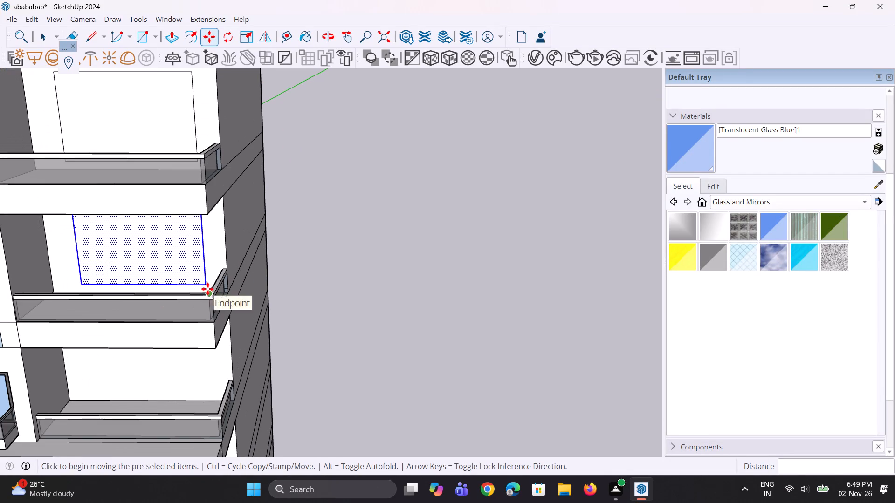
pyautogui.click(205, 283)
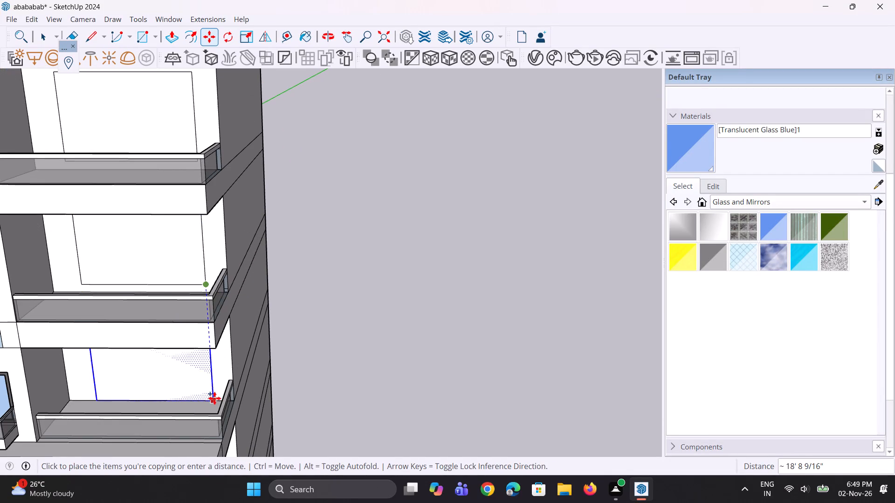
pyautogui.click(214, 394)
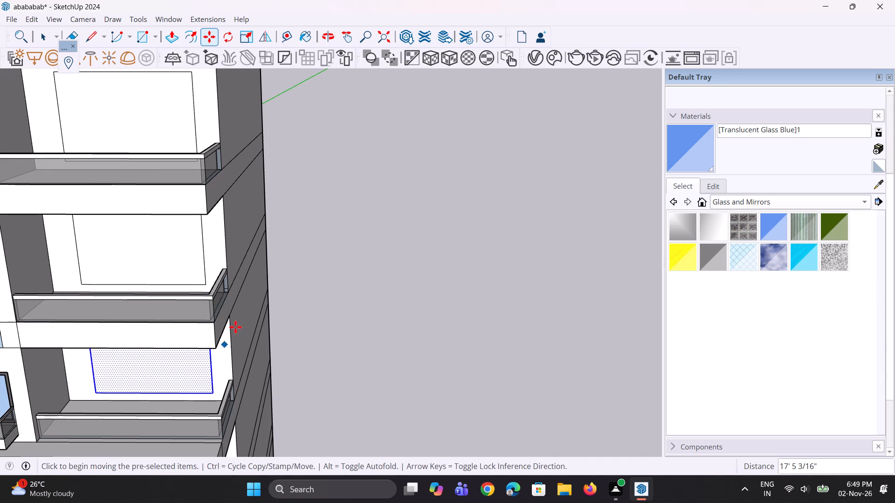
# Copy the selected wall rectangle about 17' 4" straight down onto the back wall of the seventh right-hand balcony from the top.
pyautogui.scroll(-9, 235, 327)
pyautogui.moveTo(213, 382); pyautogui.dragTo(206, 373, button='middle')
pyautogui.scroll(5, 205, 373)
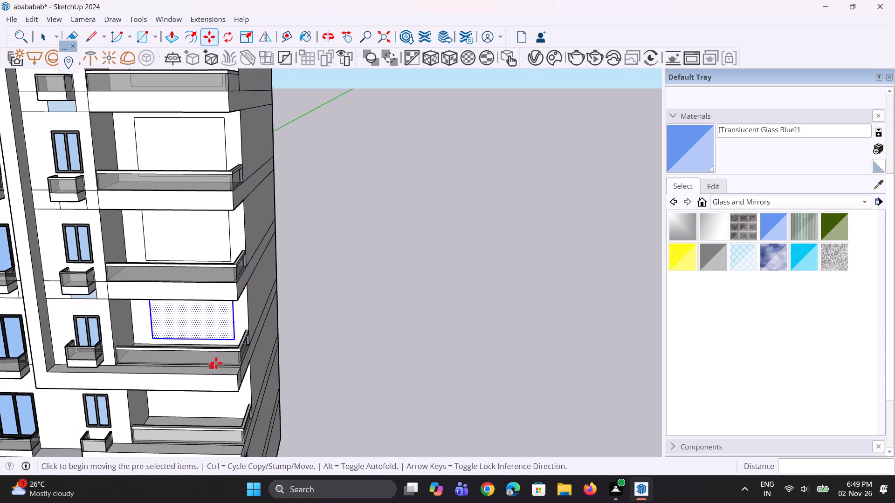
pyautogui.scroll(4, 223, 362)
pyautogui.click(238, 328)
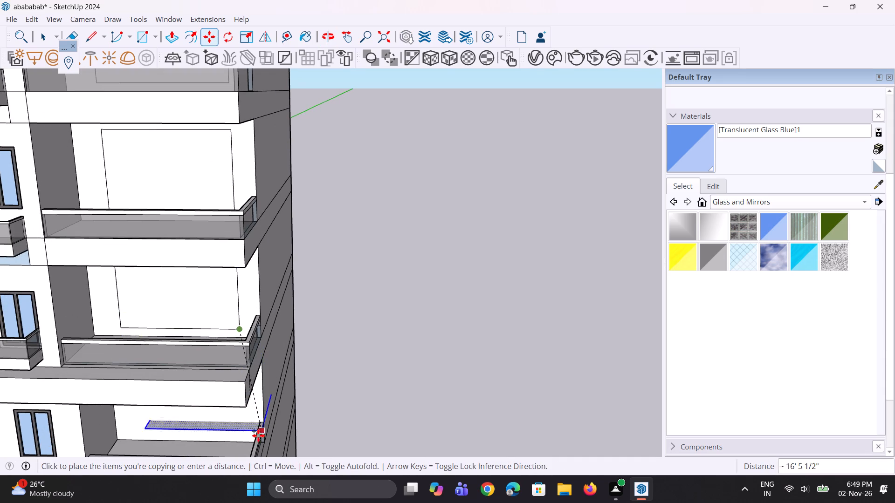
pyautogui.scroll(6, 258, 436)
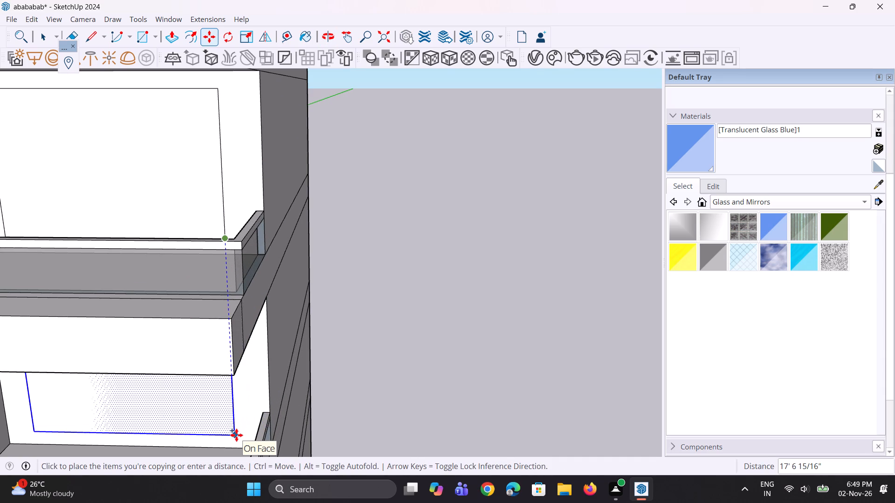
pyautogui.click(238, 432)
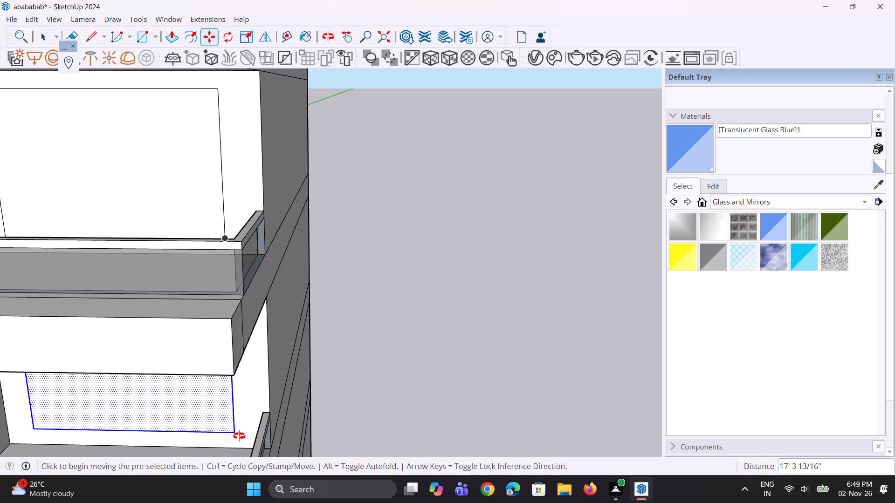
# Push the seventh right-hand balcony's wall rectangle about 3' 6" into the wall to form a window recess.
pyautogui.moveTo(239, 436); pyautogui.dragTo(212, 342, button='middle')
pyautogui.press('space')
pyautogui.press('space')
pyautogui.click(461, 375)
pyautogui.moveTo(373, 365); pyautogui.dragTo(357, 432, button='middle')
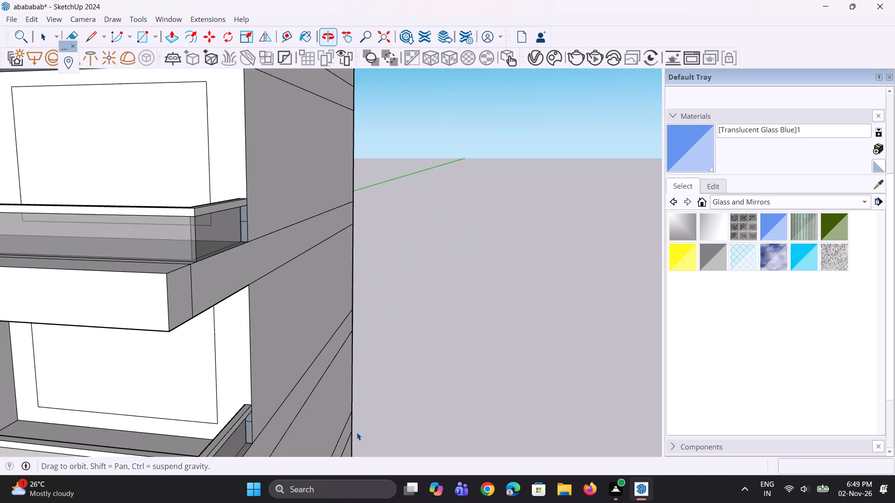
pyautogui.press('p')
pyautogui.scroll(6, 186, 379)
pyautogui.click(183, 381)
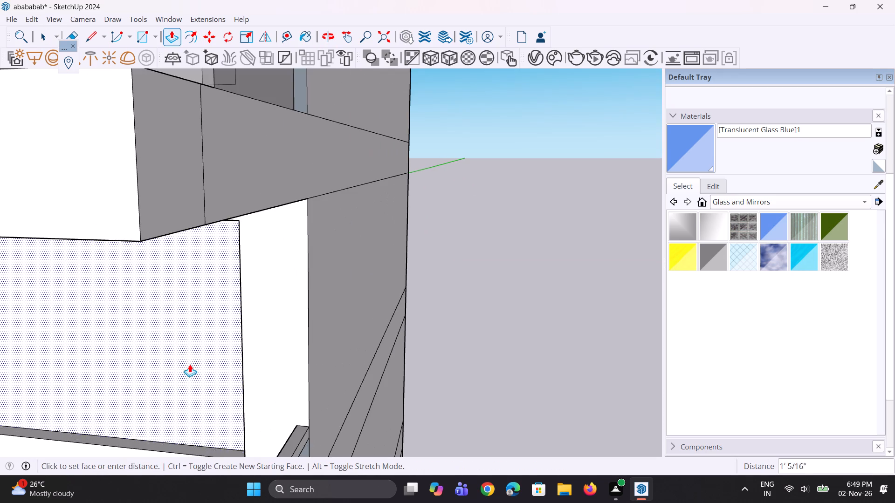
pyautogui.click(196, 334)
# Repeat the same push depth on the wall rectangles of the sixth and fifth right-hand balconies from the top.
pyautogui.scroll(-5, 348, 382)
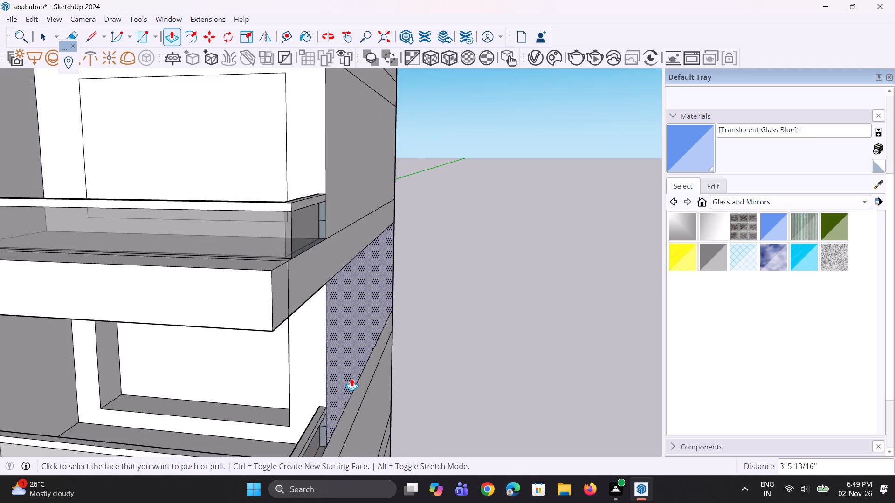
pyautogui.scroll(-5, 351, 378)
pyautogui.moveTo(322, 310); pyautogui.dragTo(299, 374, button='middle')
pyautogui.scroll(4, 268, 273)
pyautogui.doubleClick(268, 265)
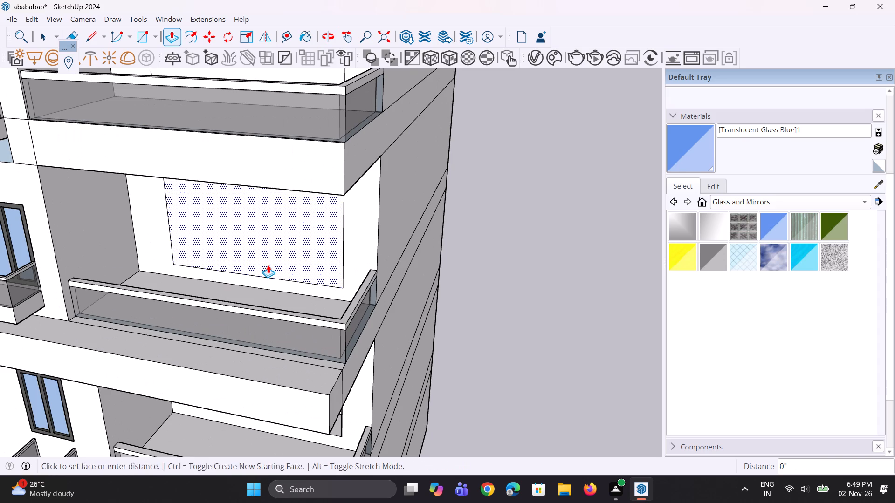
pyautogui.scroll(-9, 252, 400)
pyautogui.scroll(3, 250, 231)
pyautogui.doubleClick(250, 231)
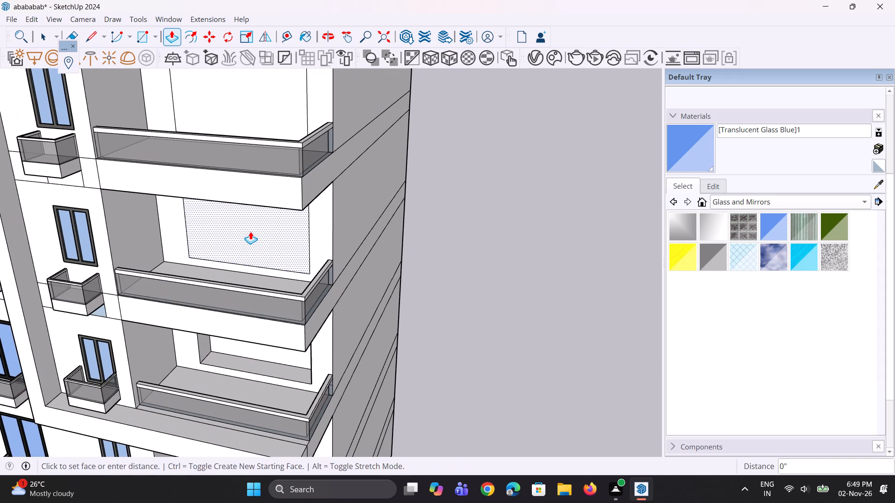
# Repeat the same push depth on the wall rectangles of the fourth and third right-hand balconies from the top.
pyautogui.scroll(-5, 276, 372)
pyautogui.moveTo(274, 354); pyautogui.dragTo(272, 307, button='middle')
pyautogui.scroll(-5, 276, 398)
pyautogui.scroll(13, 275, 254)
pyautogui.doubleClick(273, 289)
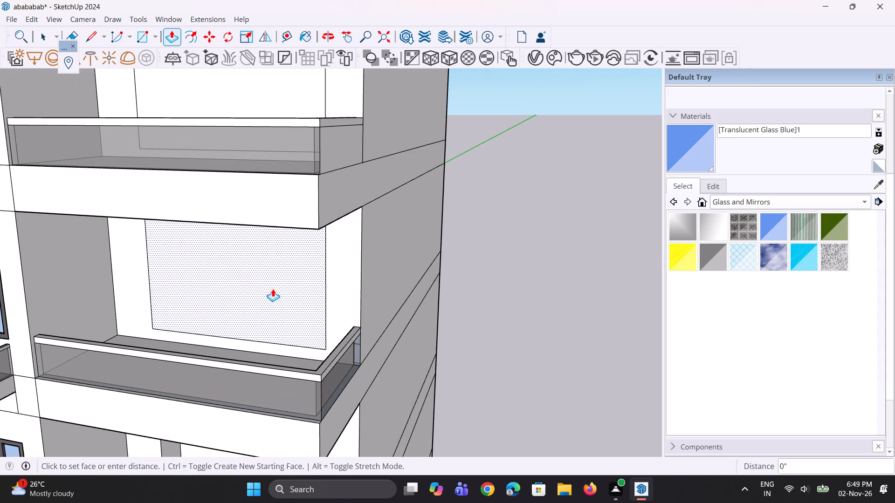
pyautogui.scroll(-15, 259, 421)
pyautogui.scroll(2, 266, 329)
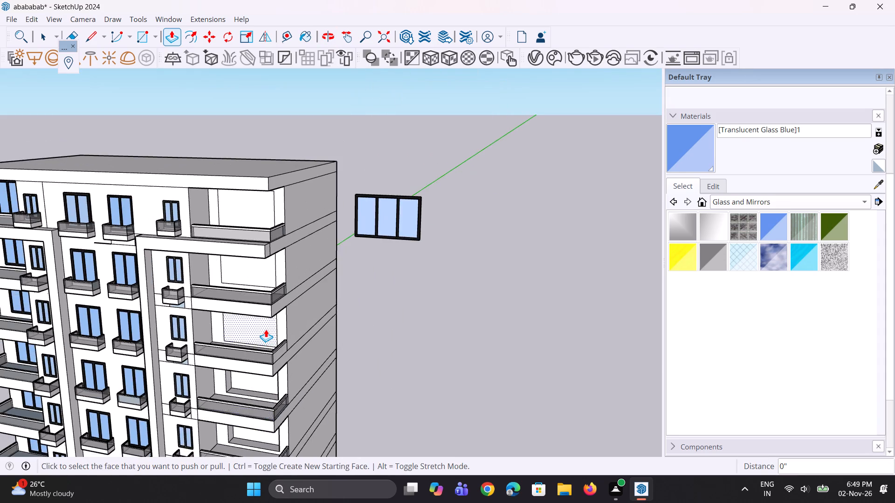
pyautogui.scroll(8, 266, 329)
pyautogui.doubleClick(266, 328)
# Repeat the same push depth on the wall rectangles of the second and top right-hand balconies.
pyautogui.scroll(-11, 239, 416)
pyautogui.press('space')
pyautogui.press('space')
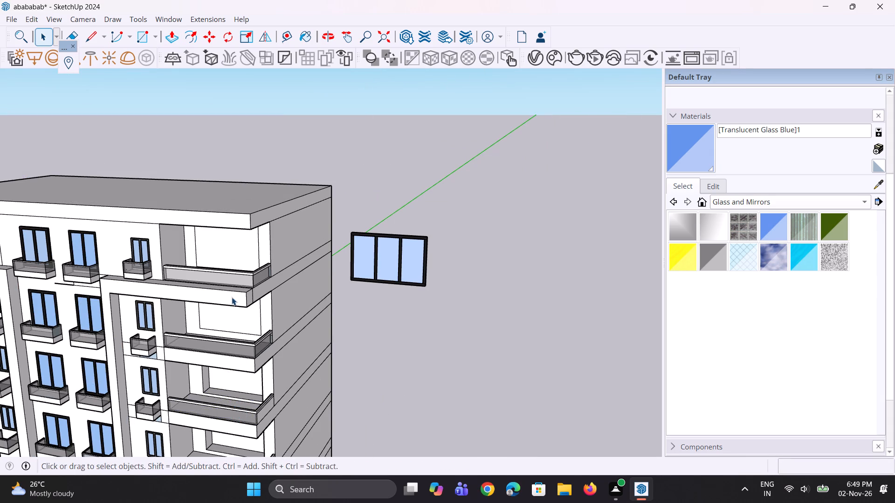
pyautogui.press('p')
pyautogui.scroll(3, 228, 271)
pyautogui.scroll(3, 227, 351)
pyautogui.doubleClick(231, 333)
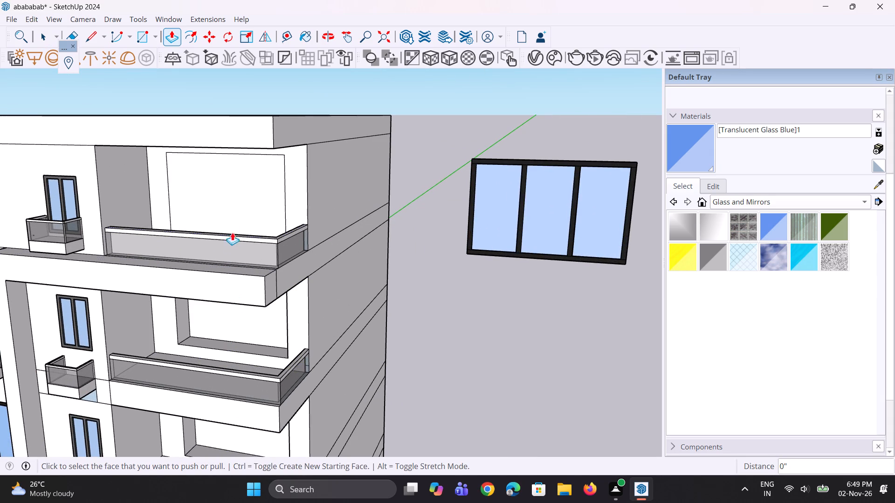
pyautogui.doubleClick(231, 214)
pyautogui.moveTo(242, 236); pyautogui.dragTo(281, 239, button='middle')
pyautogui.press('space')
# Move the three-pane window unit about 41' 10" from beside the building into the top right-hand balcony's recess, aligning their lower corners.
pyautogui.scroll(-4, 256, 239)
pyautogui.press('space')
pyautogui.press('space')
pyautogui.scroll(-3, 252, 236)
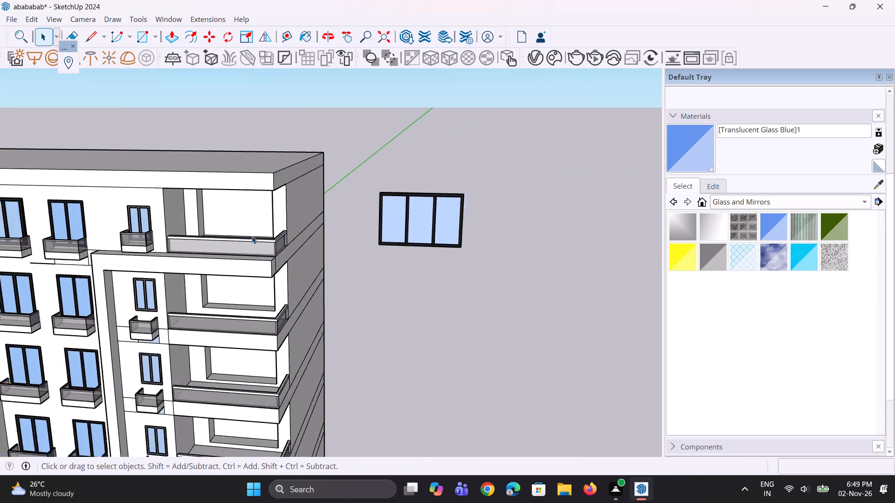
pyautogui.scroll(-2, 252, 236)
pyautogui.press('space')
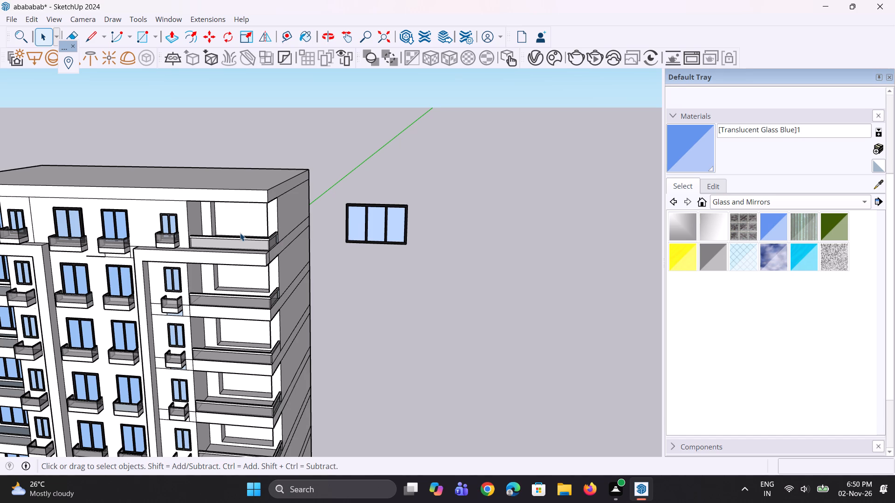
pyautogui.press('space')
pyautogui.click(407, 242)
pyautogui.scroll(3, 399, 245)
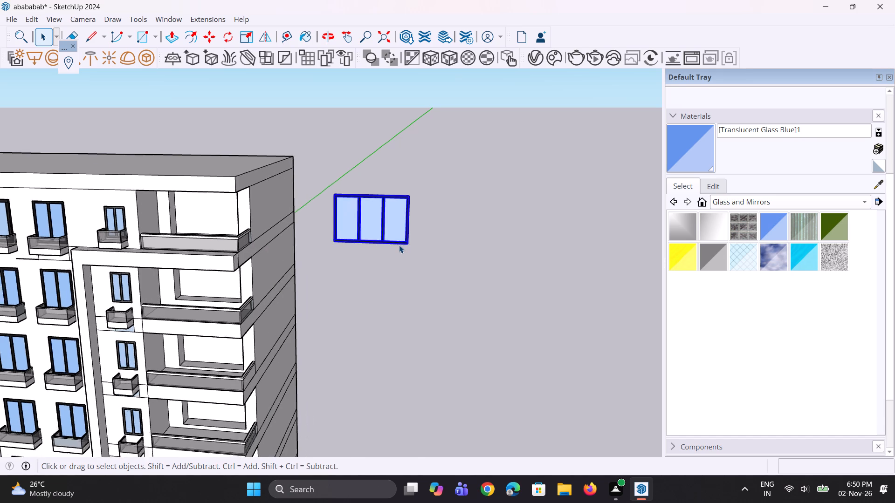
pyautogui.scroll(3, 399, 245)
pyautogui.press('m')
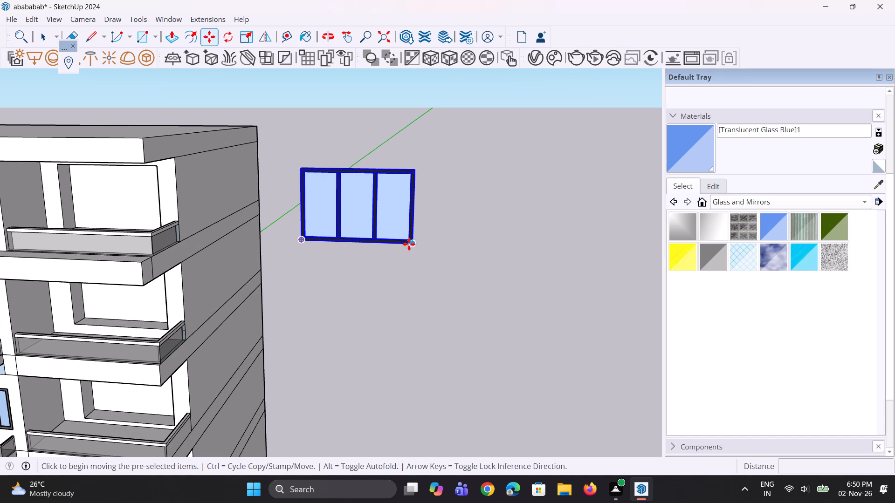
pyautogui.click(409, 244)
pyautogui.scroll(-5, 437, 245)
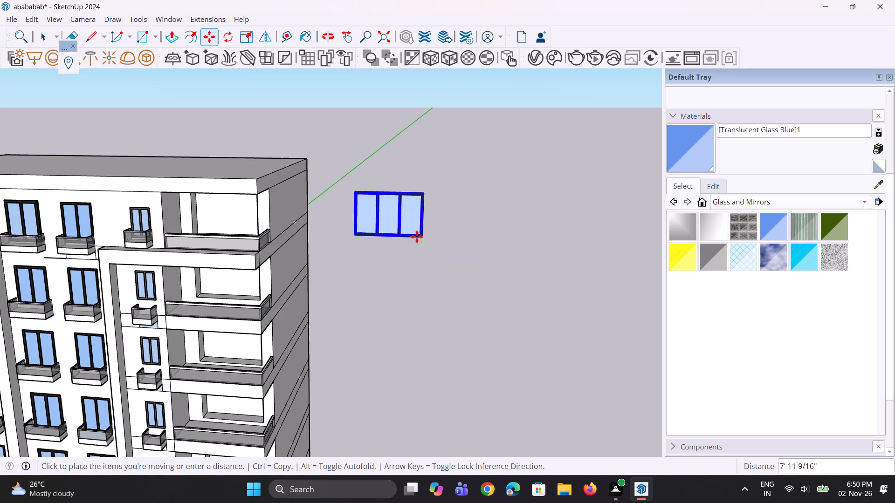
pyautogui.scroll(2, 344, 228)
pyautogui.moveTo(269, 198); pyautogui.dragTo(270, 198, button='middle')
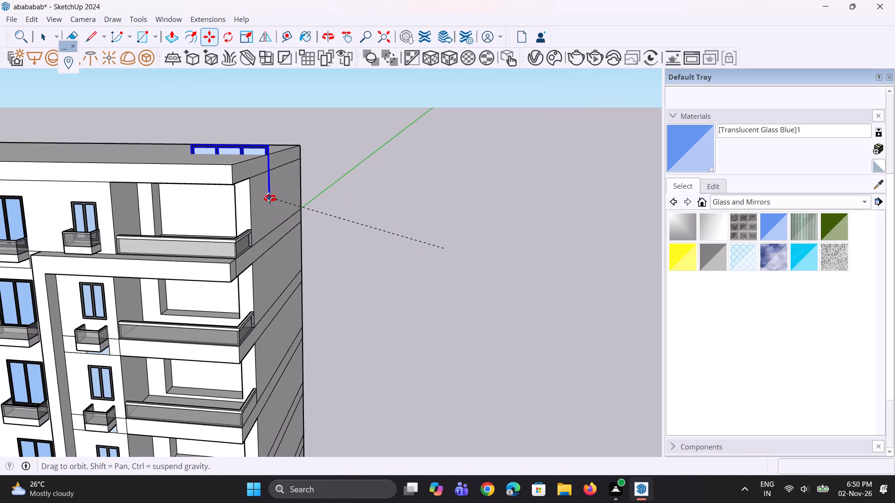
pyautogui.moveTo(270, 198); pyautogui.dragTo(286, 213, button='middle')
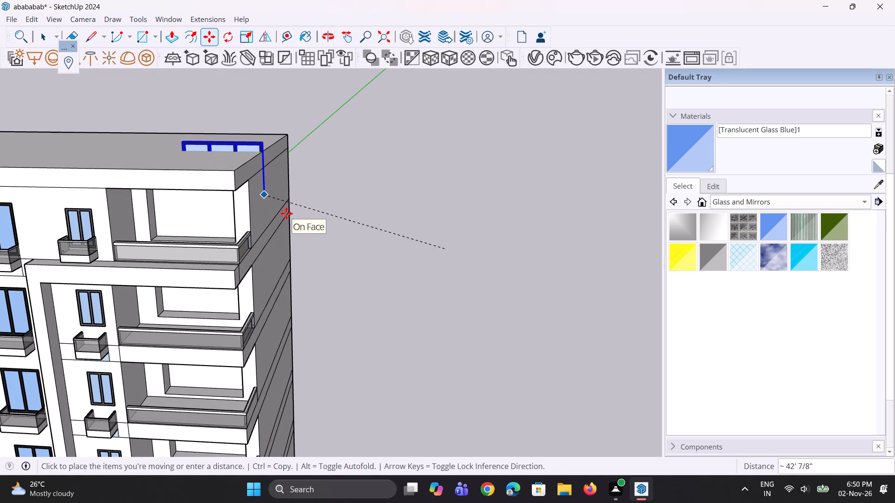
pyautogui.scroll(2, 286, 215)
pyautogui.scroll(2, 202, 251)
pyautogui.moveTo(203, 231); pyautogui.dragTo(224, 262, button='middle')
pyautogui.click(222, 262)
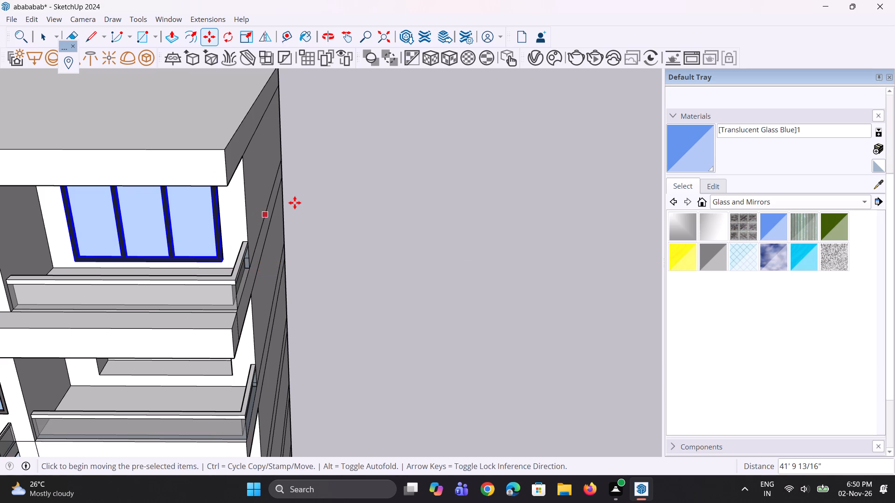
# Copy the three-pane window about 16' 11" straight down into the second right-hand balcony's recess.
pyautogui.scroll(-7, 298, 202)
pyautogui.scroll(4, 278, 247)
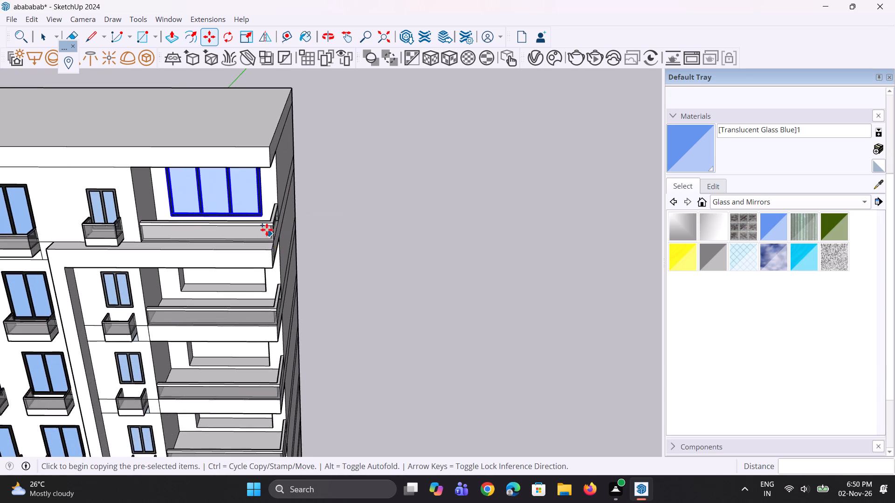
pyautogui.scroll(3, 261, 218)
pyautogui.click(261, 217)
pyautogui.scroll(-5, 254, 249)
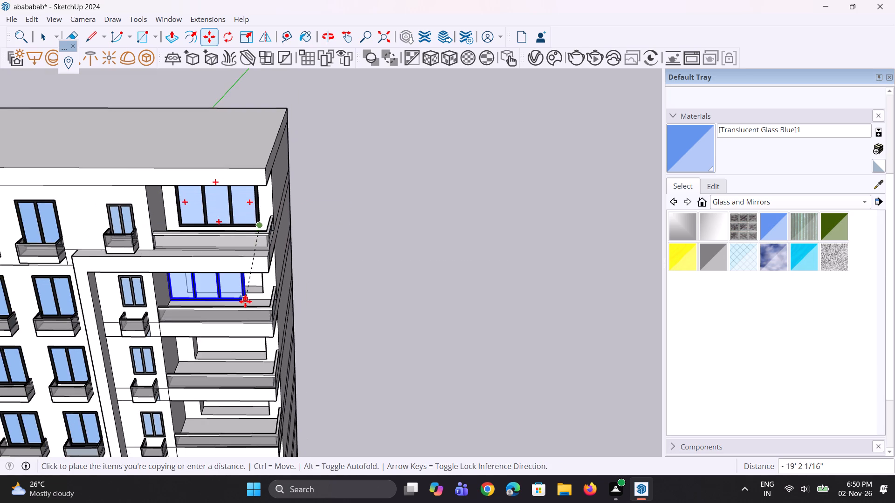
pyautogui.scroll(7, 245, 301)
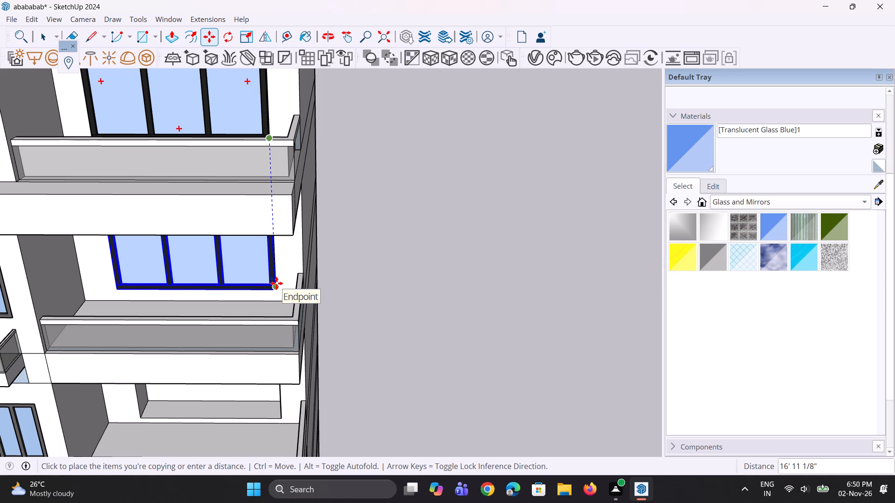
pyautogui.click(276, 283)
# Shift the second balcony's window about 4" so its lower outer corner meets the recess corner.
pyautogui.scroll(-5, 269, 265)
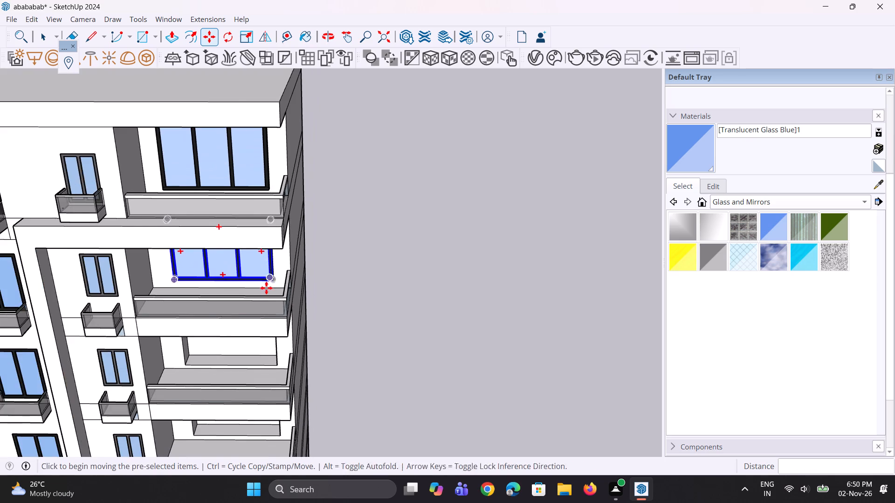
pyautogui.moveTo(266, 288); pyautogui.dragTo(191, 282, button='middle')
pyautogui.scroll(13, 269, 264)
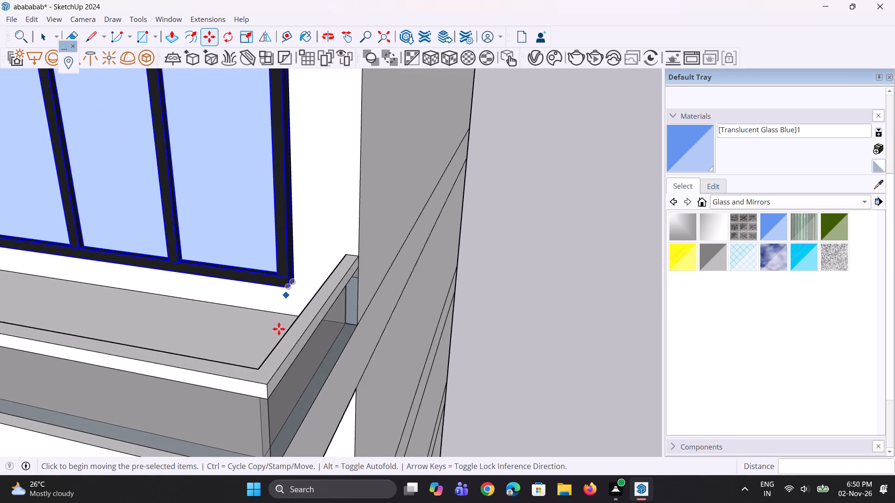
pyautogui.scroll(3, 279, 329)
pyautogui.scroll(3, 295, 276)
pyautogui.click(287, 274)
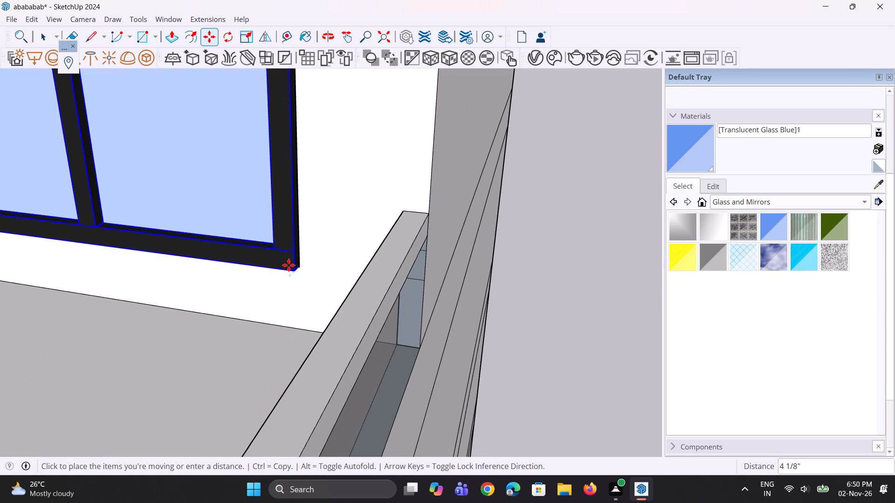
pyautogui.click(294, 263)
# Copy the three-pane window straight down from the second right-hand balcony into the third balcony's recess.
pyautogui.scroll(-5, 319, 241)
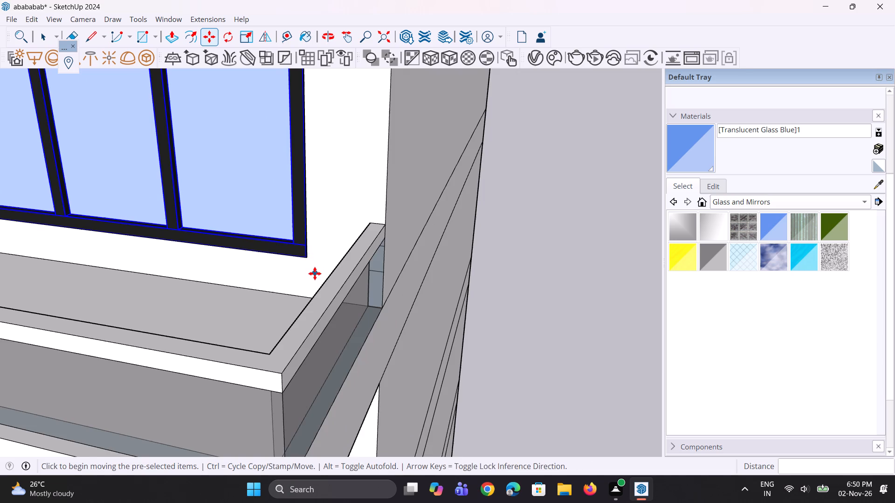
pyautogui.scroll(4, 315, 273)
pyautogui.click(300, 251)
pyautogui.scroll(-4, 298, 249)
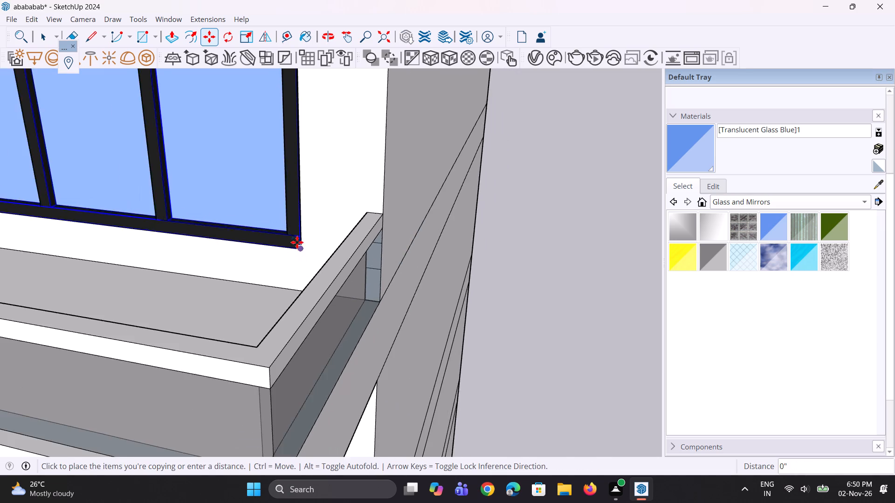
pyautogui.scroll(-5, 291, 233)
pyautogui.scroll(-6, 259, 283)
pyautogui.scroll(1, 263, 264)
pyautogui.scroll(-5, 264, 261)
pyautogui.scroll(4, 285, 349)
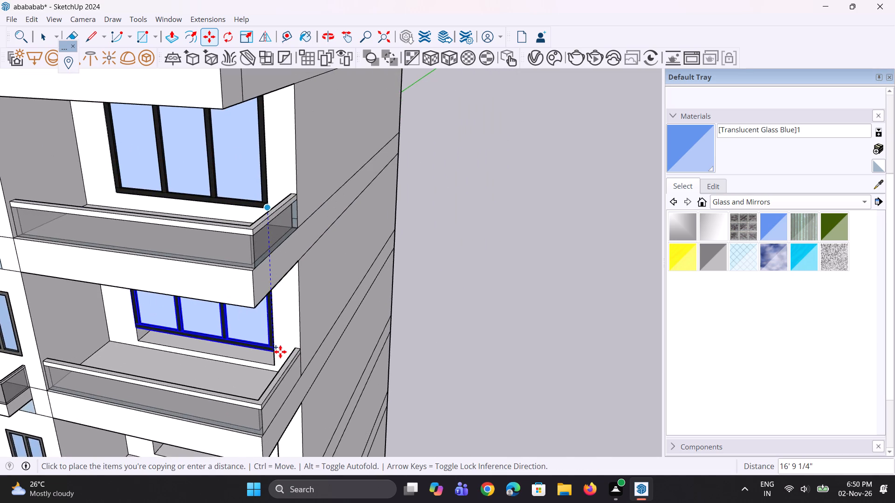
pyautogui.scroll(3, 280, 352)
pyautogui.click(272, 368)
pyautogui.scroll(-3, 287, 251)
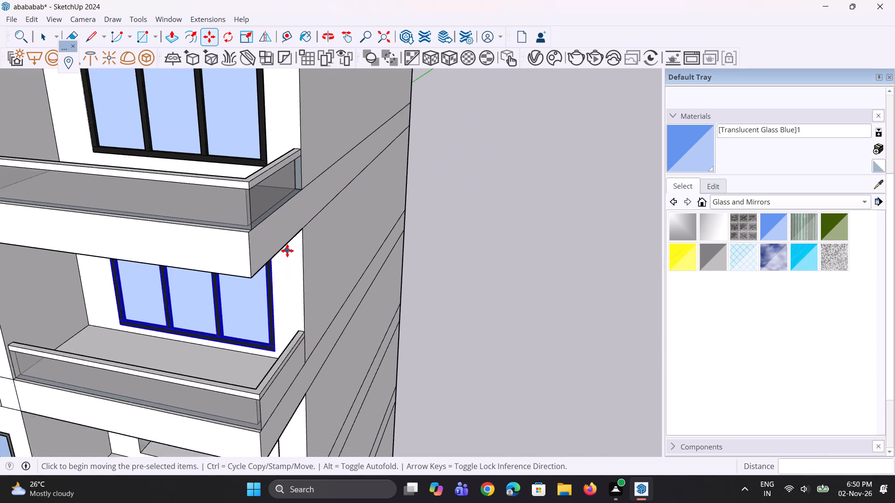
# Copy the three-pane window about 17' 3" down from the third right-hand balcony into the fourth balcony's recess, matching their lower outer corners.
pyautogui.scroll(-7, 287, 251)
pyautogui.moveTo(267, 304); pyautogui.dragTo(266, 439, button='middle')
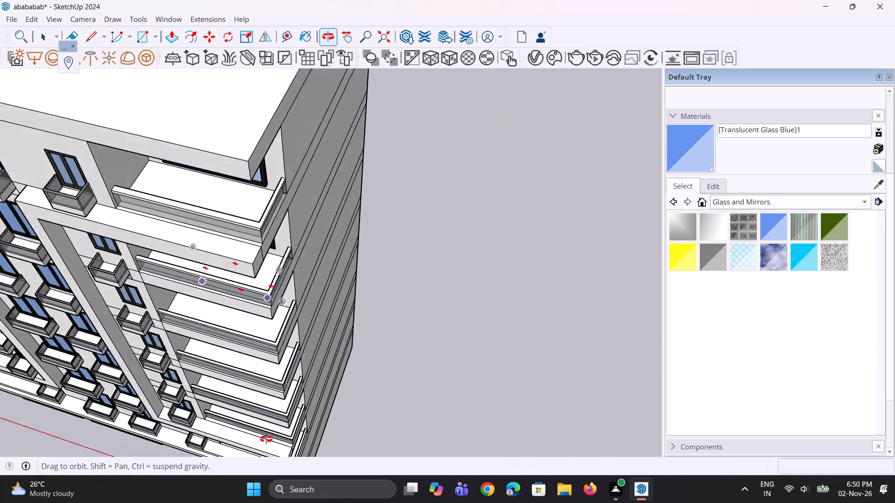
pyautogui.moveTo(266, 439); pyautogui.dragTo(291, 323, button='middle')
pyautogui.scroll(3, 278, 299)
pyautogui.keyDown('ctrl'); pyautogui.scroll(2, 285, 314); pyautogui.keyUp('ctrl')
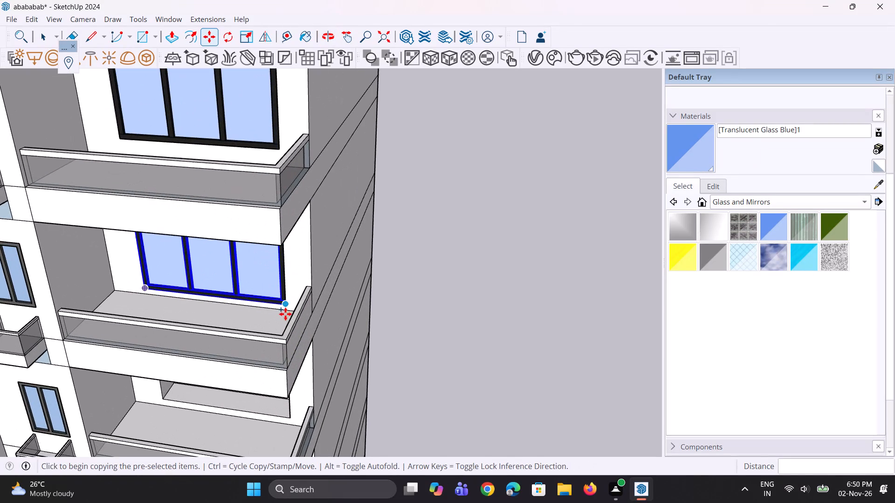
pyautogui.click(285, 311)
pyautogui.scroll(-6, 241, 321)
pyautogui.scroll(3, 253, 374)
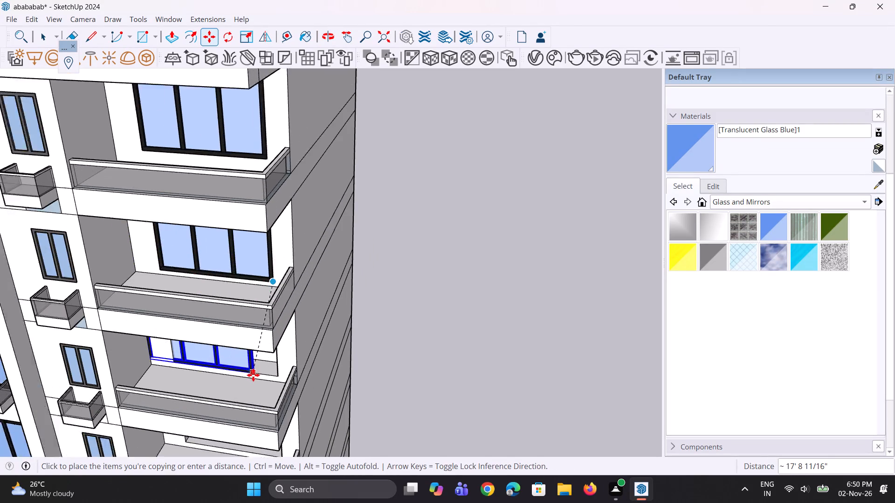
pyautogui.scroll(2, 253, 375)
pyautogui.click(283, 374)
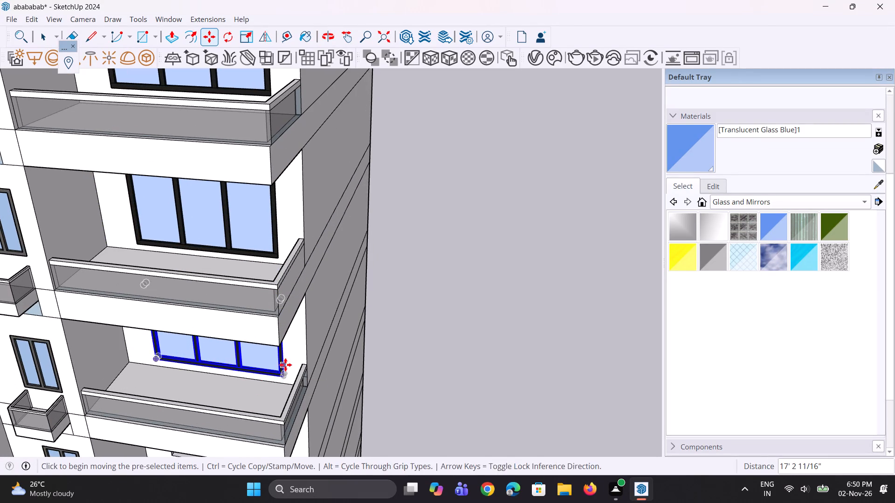
# Copy the three-pane window about 17' 6" down from the fourth right-hand balcony into the fifth balcony's recess, snapping to the recess corner.
pyautogui.scroll(-7, 268, 259)
pyautogui.scroll(8, 272, 333)
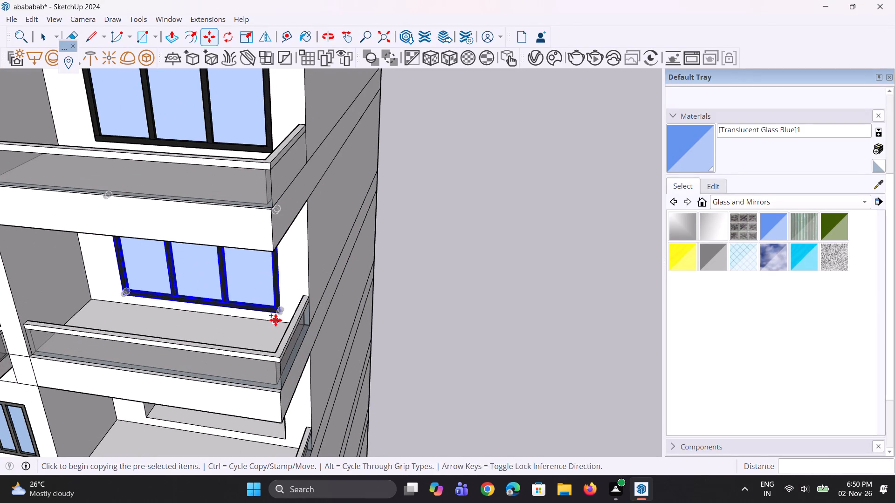
pyautogui.click(277, 315)
pyautogui.scroll(-9, 255, 328)
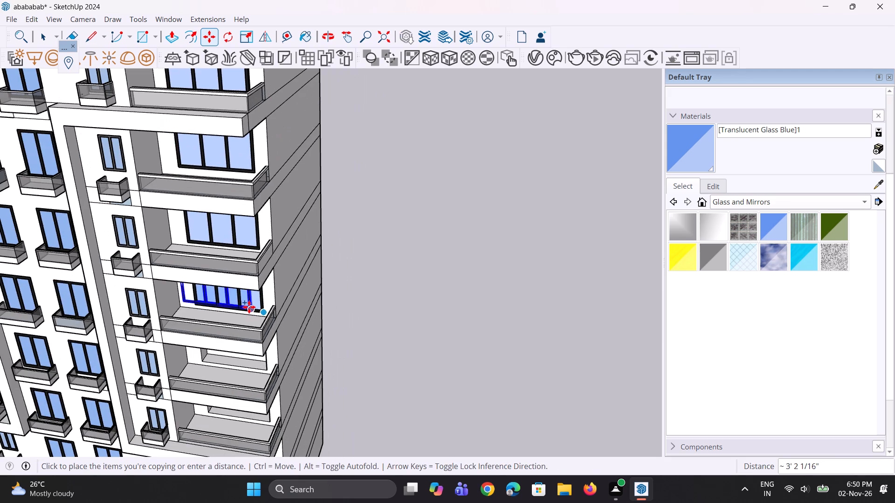
pyautogui.scroll(5, 228, 442)
pyautogui.scroll(6, 271, 339)
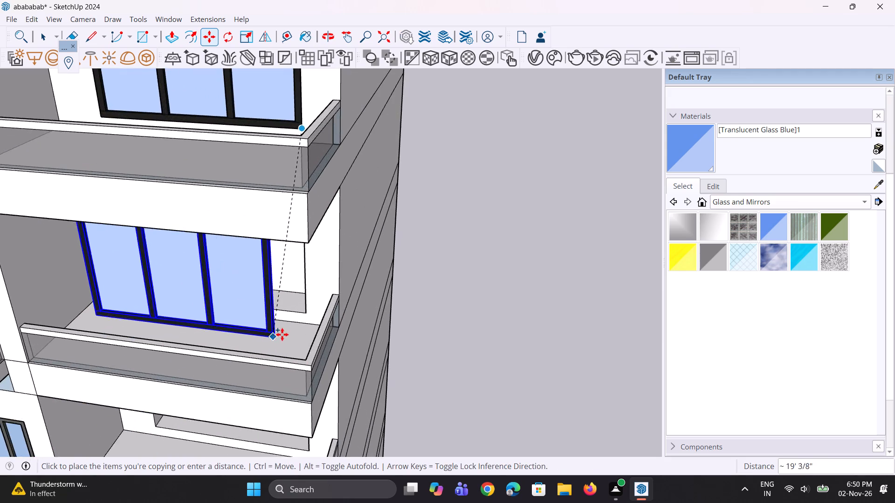
pyautogui.scroll(6, 282, 334)
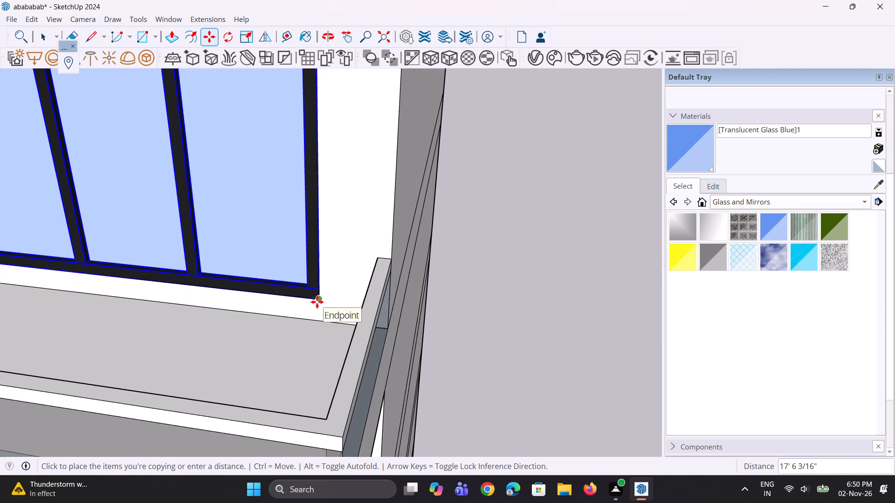
pyautogui.click(317, 302)
# Copy the three-pane window from the fifth right-hand balcony down into the sixth balcony's recess, aligning the lower outer corners.
pyautogui.scroll(-5, 317, 302)
pyautogui.scroll(3, 319, 306)
pyautogui.click(319, 299)
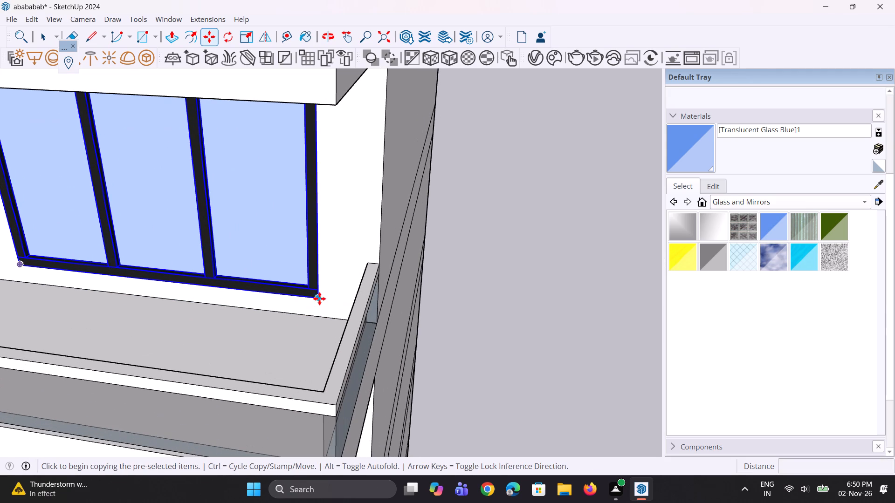
pyautogui.scroll(-11, 306, 297)
pyautogui.scroll(4, 290, 393)
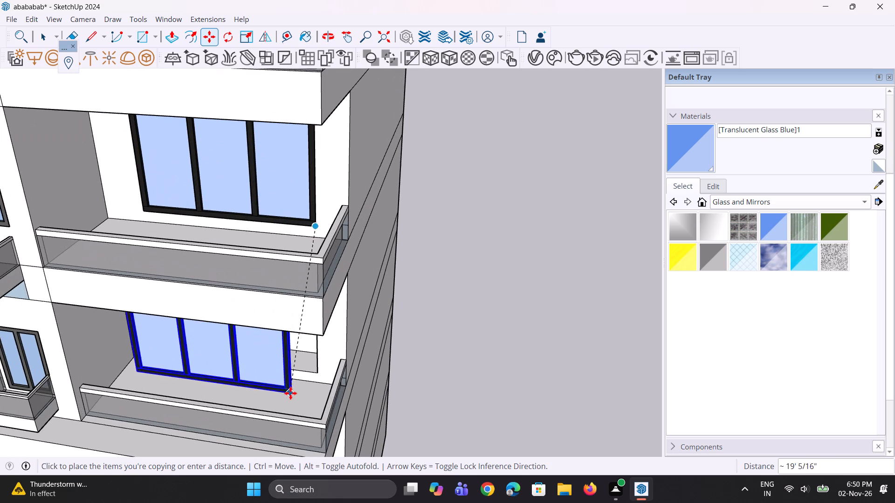
pyautogui.click(319, 374)
# Copy the three-pane window about 17' 4" down from the sixth right-hand balcony into the lowest balcony's recess, snapping to its lower outer corner.
pyautogui.scroll(-4, 303, 296)
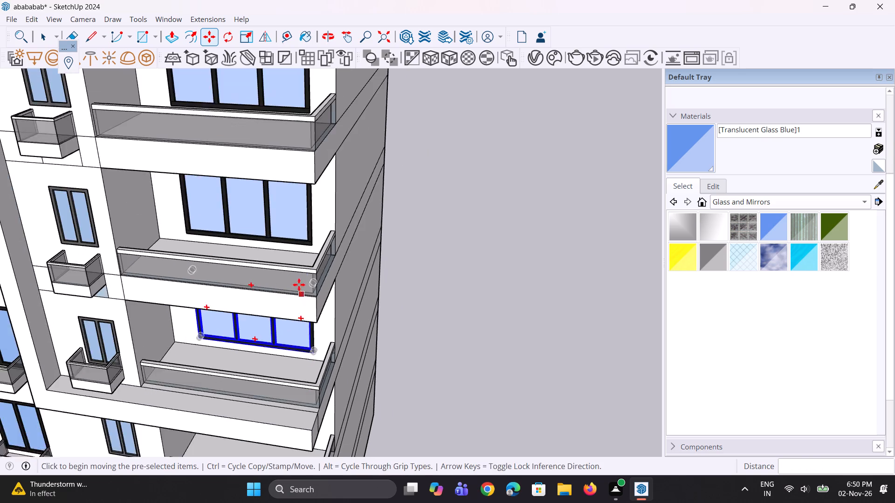
pyautogui.scroll(-1, 299, 285)
pyautogui.scroll(-10, 254, 257)
pyautogui.scroll(1, 271, 407)
pyautogui.moveTo(271, 407); pyautogui.dragTo(257, 338, button='middle')
pyautogui.scroll(3, 265, 298)
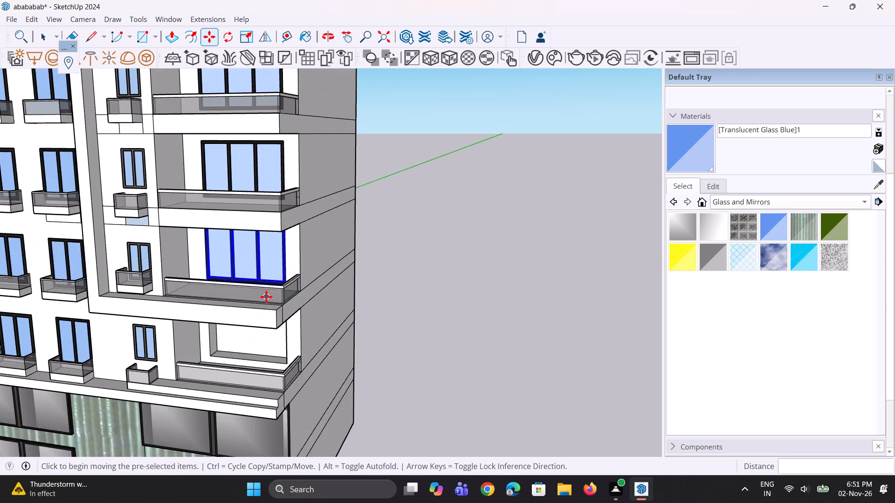
pyautogui.scroll(5, 266, 297)
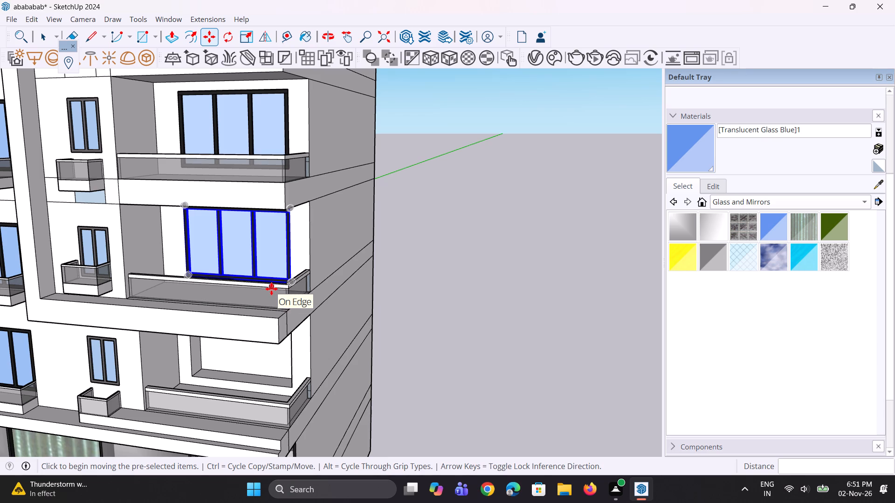
pyautogui.moveTo(272, 279); pyautogui.dragTo(278, 293, button='middle')
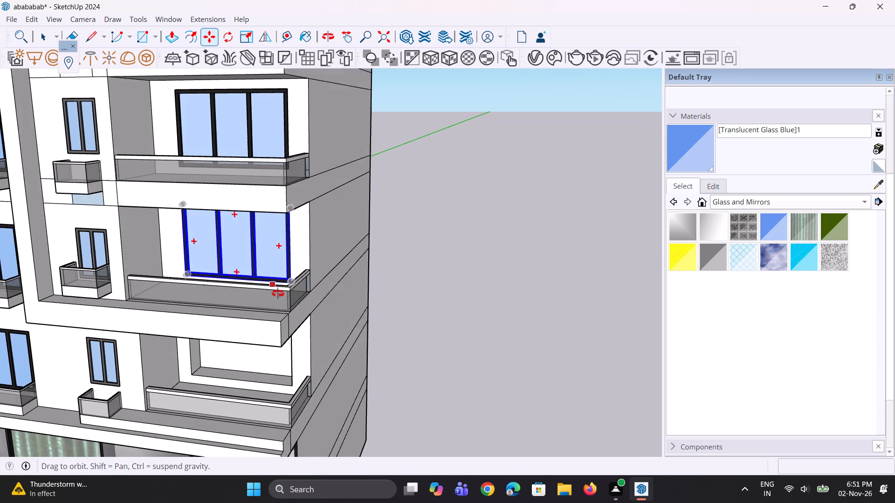
pyautogui.moveTo(278, 293); pyautogui.dragTo(278, 297, button='middle')
pyautogui.scroll(3, 281, 292)
pyautogui.click(296, 276)
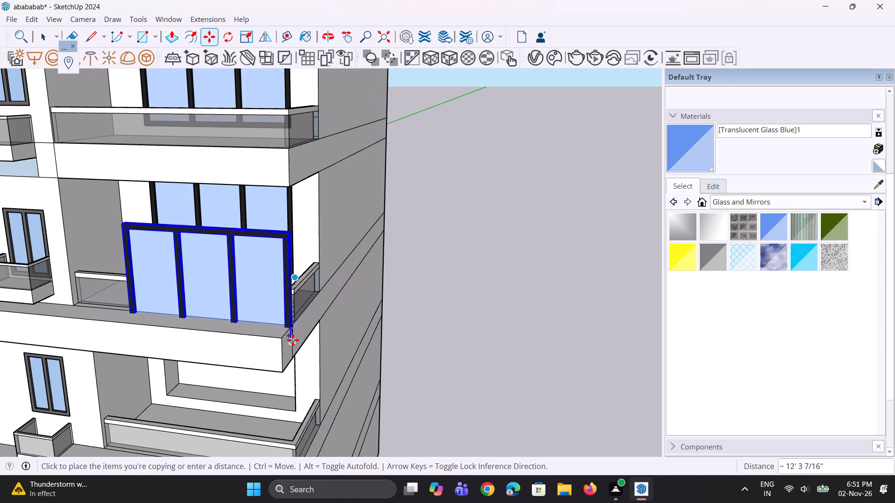
pyautogui.scroll(-4, 292, 341)
pyautogui.scroll(3, 289, 413)
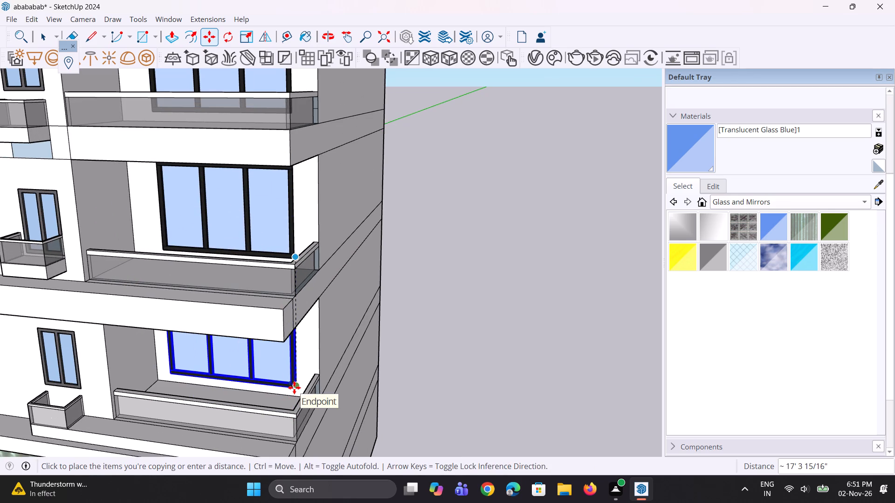
pyautogui.click(294, 387)
# Clear the selection and examine the right-hand column of balcony windows and the whole building.
pyautogui.moveTo(263, 367); pyautogui.dragTo(274, 330, button='middle')
pyautogui.scroll(1, 274, 329)
pyautogui.scroll(-5, 275, 329)
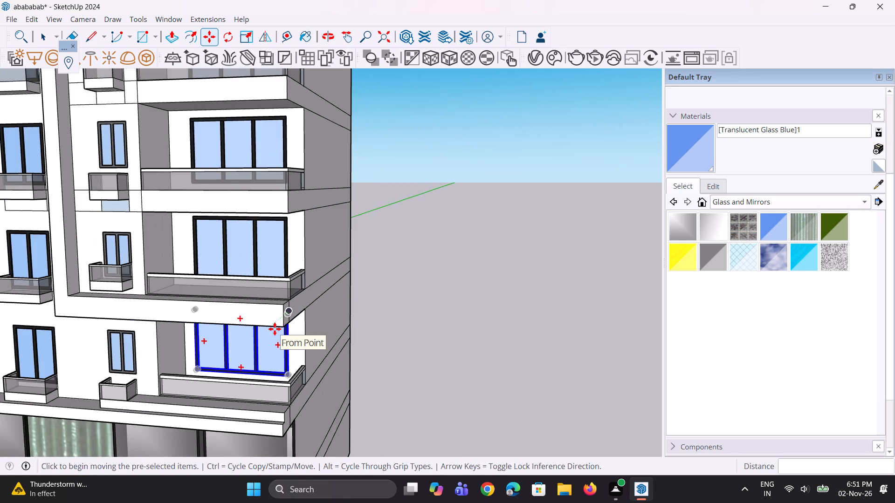
pyautogui.scroll(-6, 275, 329)
pyautogui.moveTo(275, 328); pyautogui.dragTo(246, 387, button='middle')
pyautogui.press('space')
pyautogui.press('space')
pyautogui.click(498, 385)
pyautogui.scroll(-3, 393, 463)
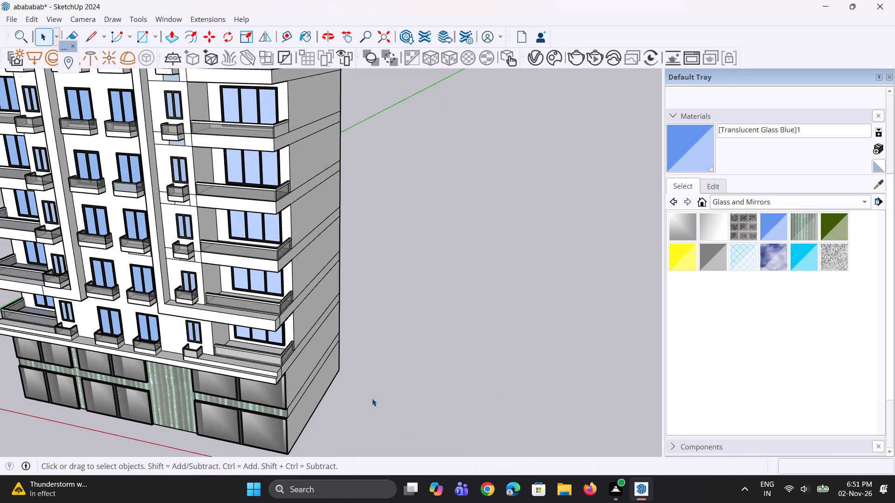
pyautogui.scroll(-5, 351, 352)
pyautogui.moveTo(292, 172); pyautogui.dragTo(230, 190, button='middle')
pyautogui.scroll(-4, 380, 408)
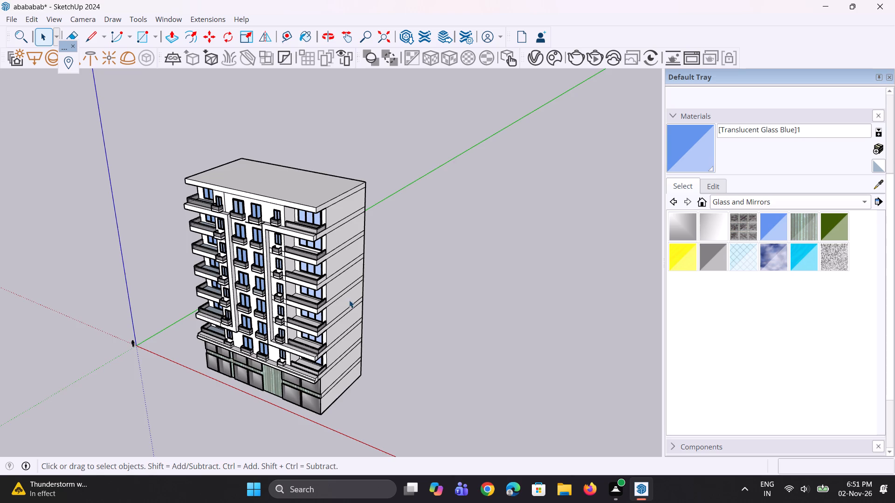
# Shift the top right-hand balcony's three-pane window about 7" so its lower outer corner meets the recess corner.
pyautogui.scroll(5, 310, 210)
pyautogui.scroll(5, 304, 273)
pyautogui.scroll(4, 323, 217)
pyautogui.click(350, 203)
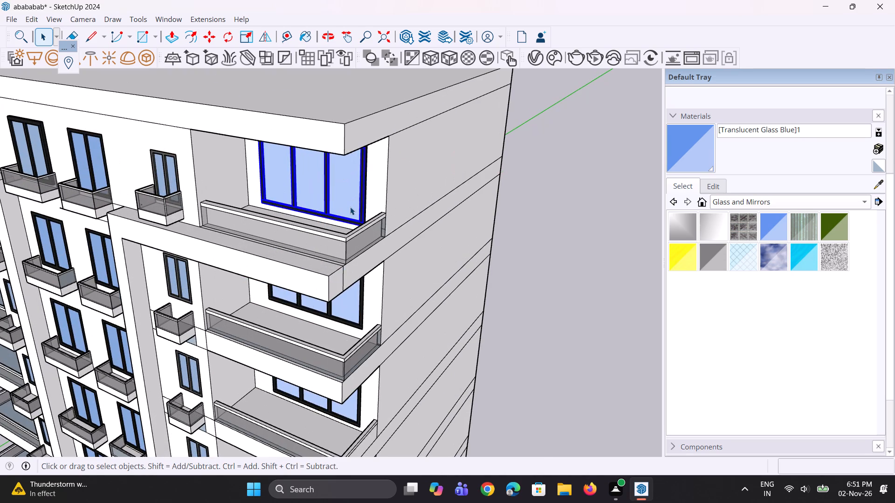
pyautogui.scroll(9, 350, 207)
pyautogui.press('m')
pyautogui.scroll(4, 351, 231)
pyautogui.scroll(4, 382, 266)
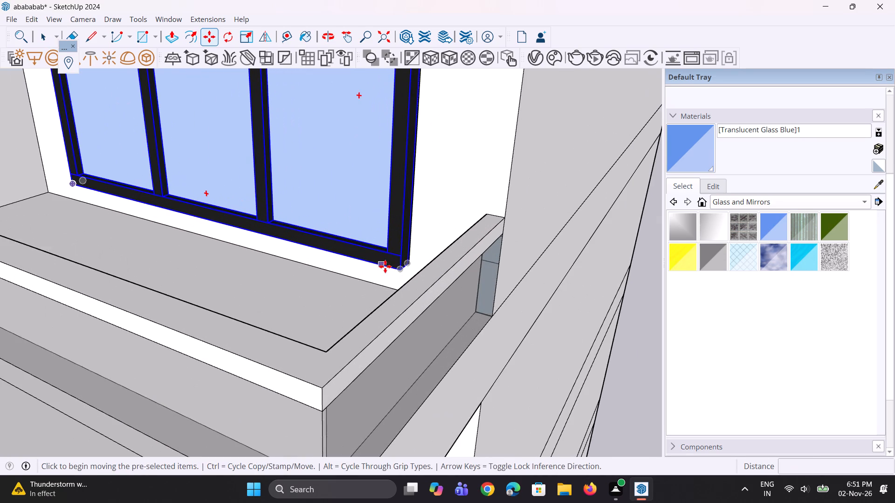
pyautogui.click(403, 273)
pyautogui.click(415, 258)
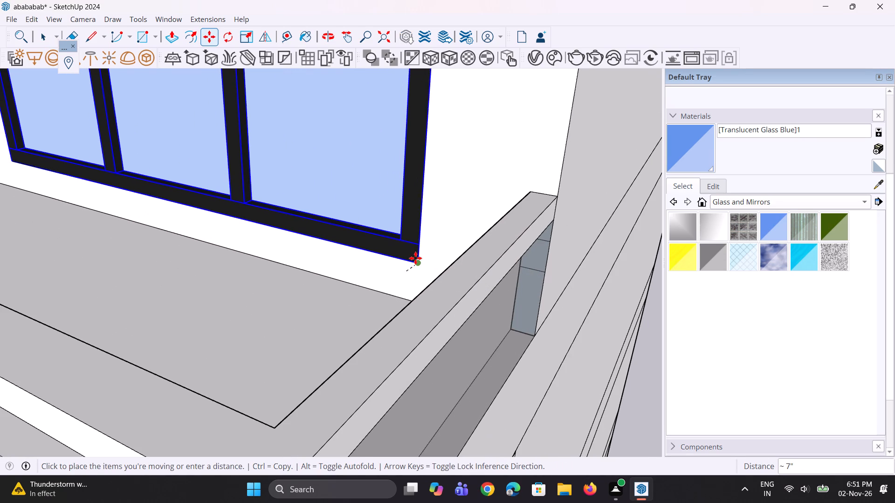
pyautogui.scroll(-5, 391, 252)
pyautogui.press('space')
pyautogui.press('space')
pyautogui.scroll(-6, 372, 236)
pyautogui.press('space')
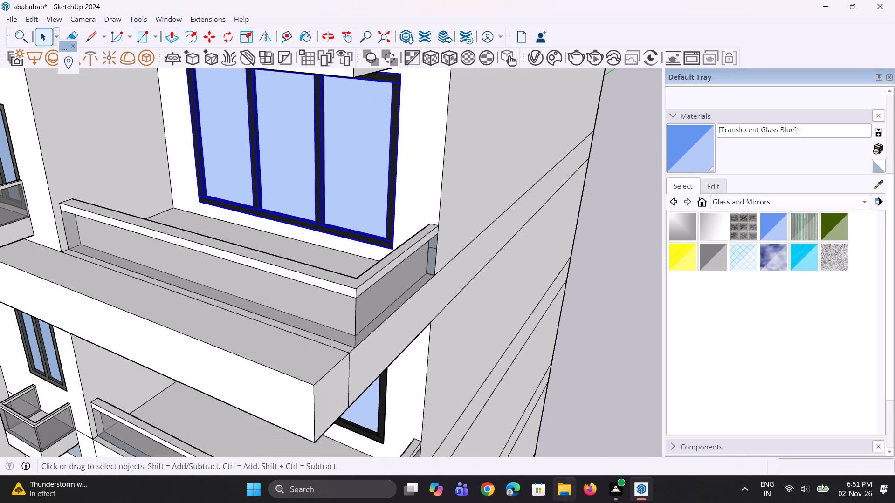
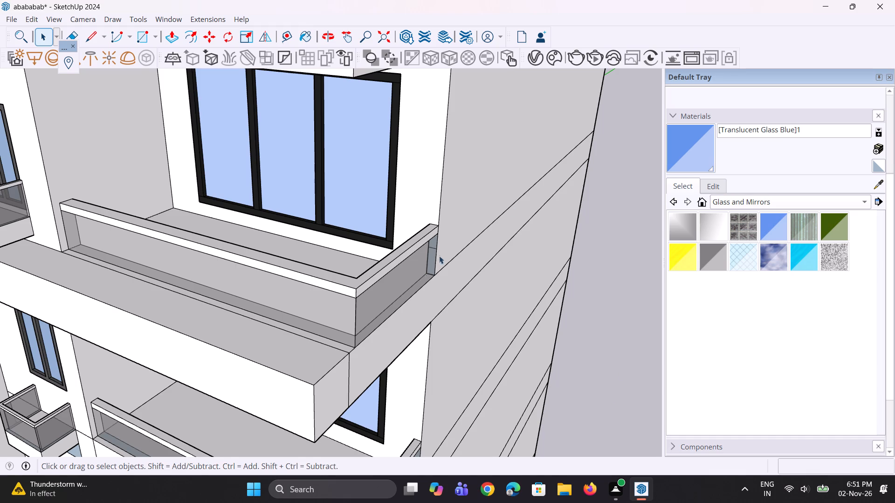
# Examine the top right-hand balcony, its window and the roof edge from several angles.
pyautogui.scroll(-6, 407, 330)
pyautogui.moveTo(359, 301); pyautogui.dragTo(387, 313, button='middle')
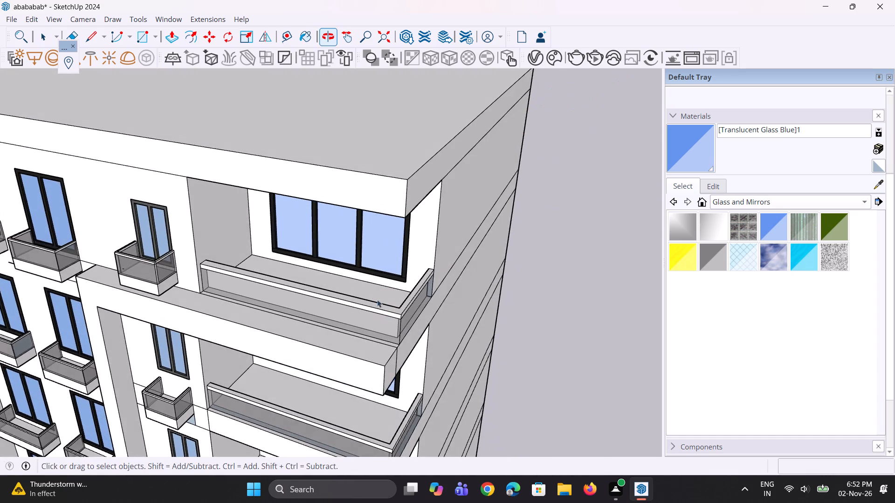
pyautogui.scroll(6, 370, 290)
pyautogui.moveTo(387, 297); pyautogui.dragTo(441, 418, button='middle')
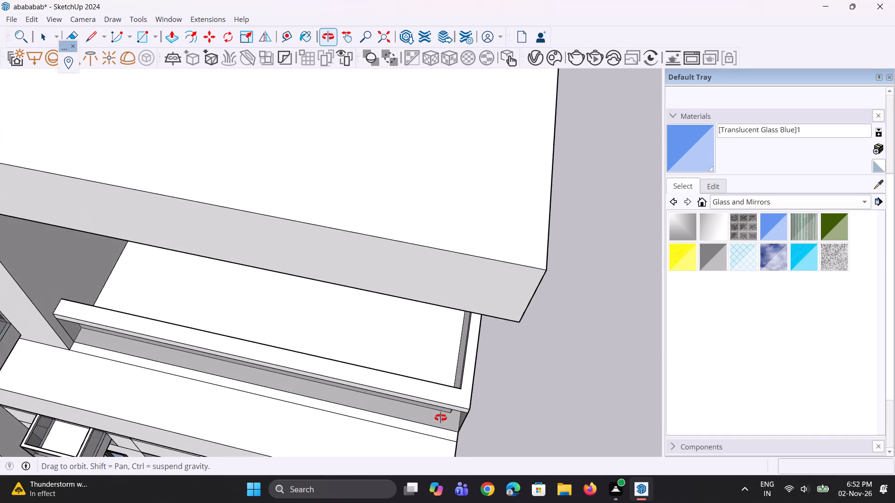
pyautogui.moveTo(441, 418); pyautogui.dragTo(441, 417, button='middle')
pyautogui.scroll(15, 437, 403)
pyautogui.moveTo(420, 330); pyautogui.dragTo(439, 393, button='middle')
pyautogui.scroll(-1, 429, 366)
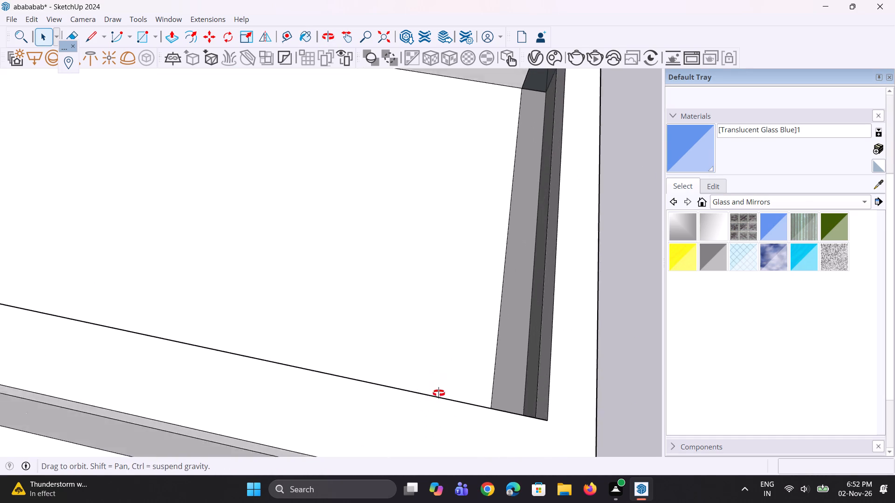
pyautogui.moveTo(439, 393); pyautogui.dragTo(461, 381, button='middle')
pyautogui.scroll(-2, 430, 292)
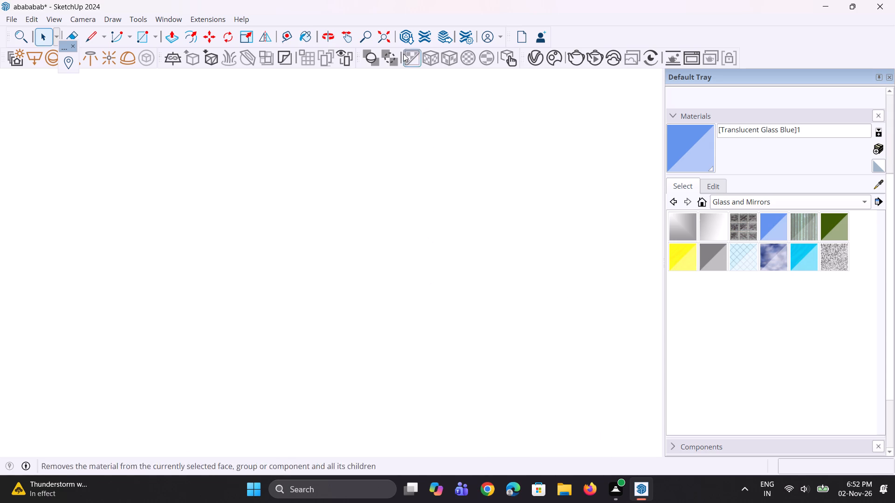
# Push/Pull the building's underside face 2' 7 3/16" downward to form a base band below the ground-floor glazing.
pyautogui.click(381, 30)
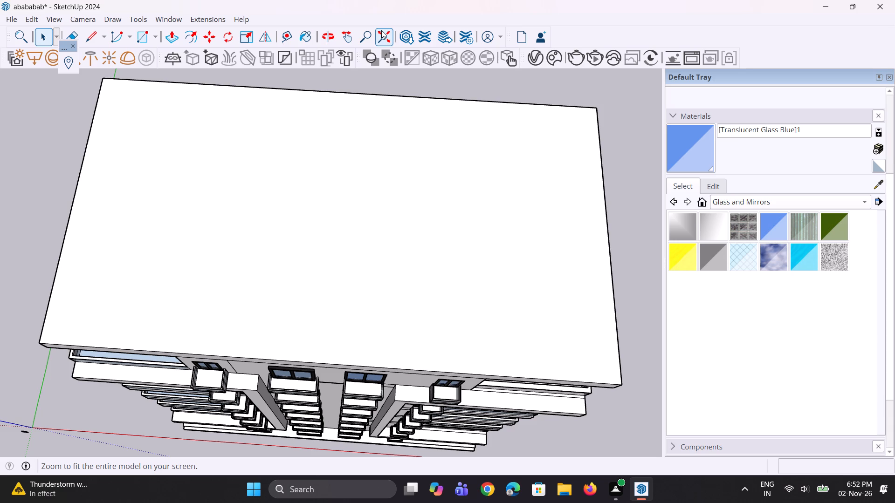
pyautogui.scroll(-6, 335, 0)
pyautogui.scroll(-5, 225, 15)
pyautogui.moveTo(385, 247); pyautogui.dragTo(379, 107, button='middle')
pyautogui.scroll(-11, 379, 106)
pyautogui.moveTo(394, 309); pyautogui.dragTo(391, 276, button='middle')
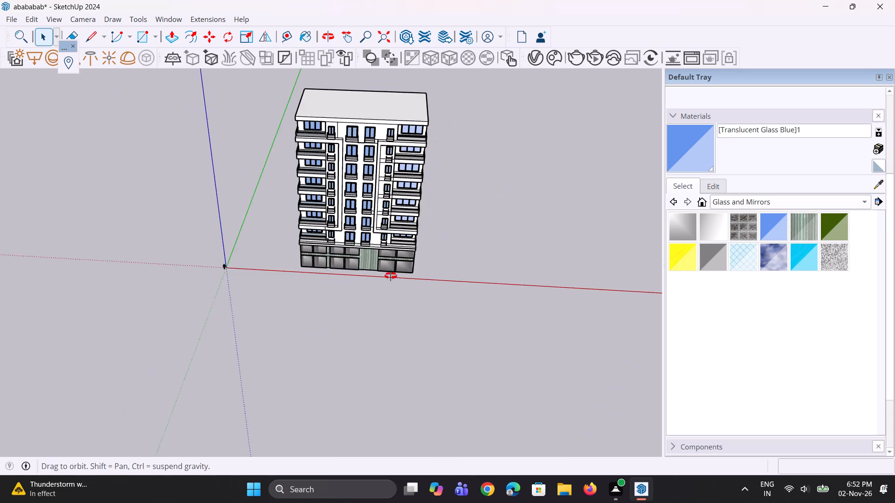
pyautogui.moveTo(391, 276); pyautogui.dragTo(392, 35, button='middle')
pyautogui.scroll(4, 342, 324)
pyautogui.scroll(5, 337, 382)
pyautogui.press('p')
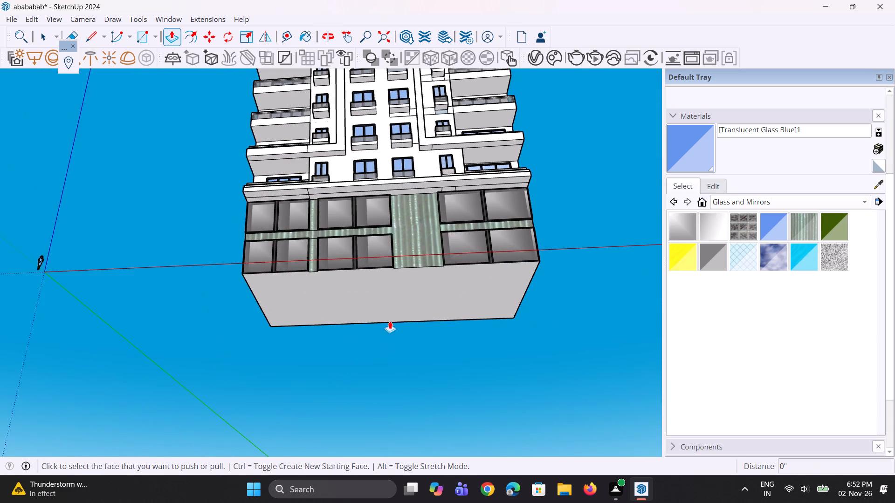
pyautogui.scroll(3, 397, 309)
pyautogui.click(401, 301)
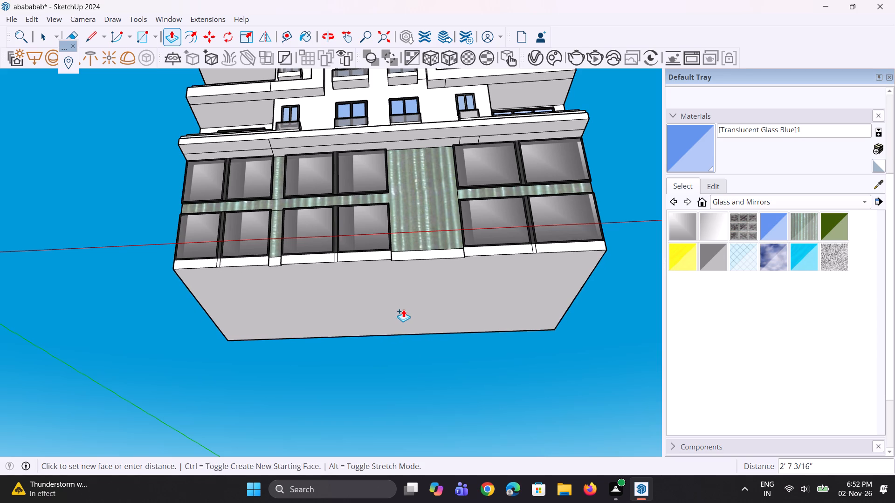
pyautogui.click(403, 309)
# Push the building's underside partway back up so the base band is a thin strip.
pyautogui.moveTo(549, 259); pyautogui.dragTo(536, 460, button='middle')
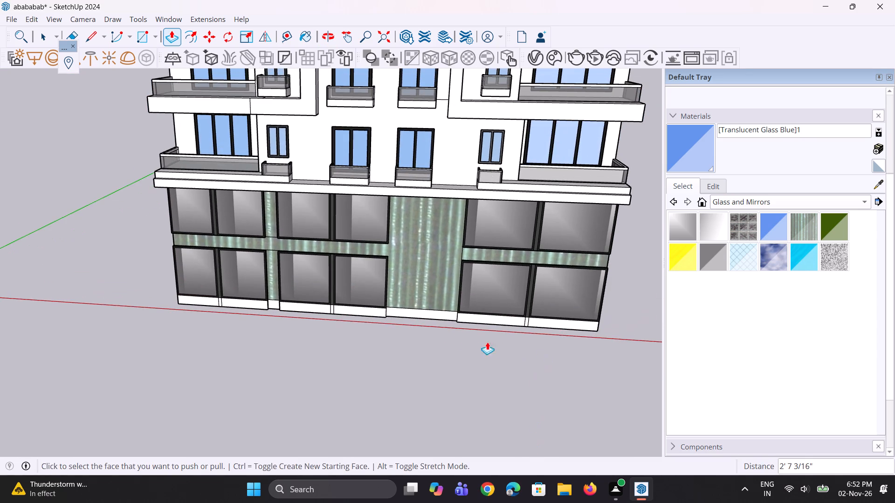
pyautogui.scroll(2, 453, 338)
pyautogui.moveTo(448, 337); pyautogui.dragTo(459, 170, button='middle')
pyautogui.scroll(3, 450, 375)
pyautogui.click(447, 360)
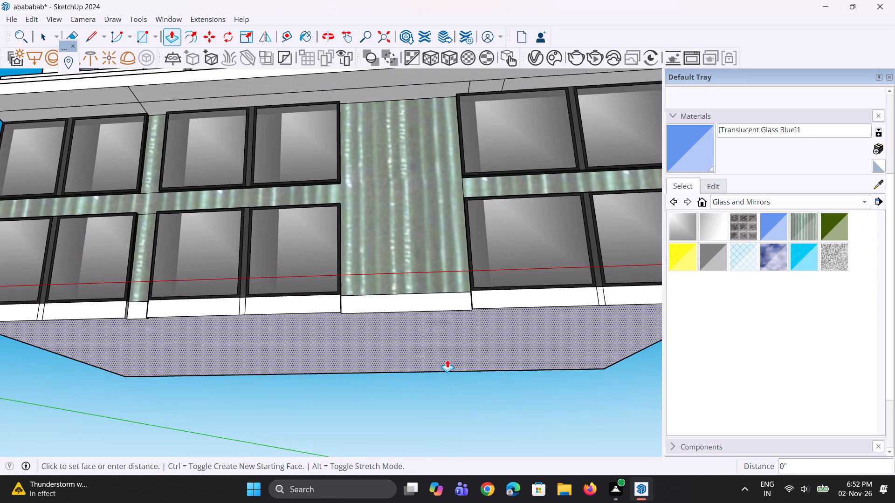
pyautogui.click(446, 353)
# Pull the base face under the far right ground-floor window bay forward 28' 6 1/4" as a slab.
pyautogui.moveTo(250, 298); pyautogui.dragTo(249, 393, button='middle')
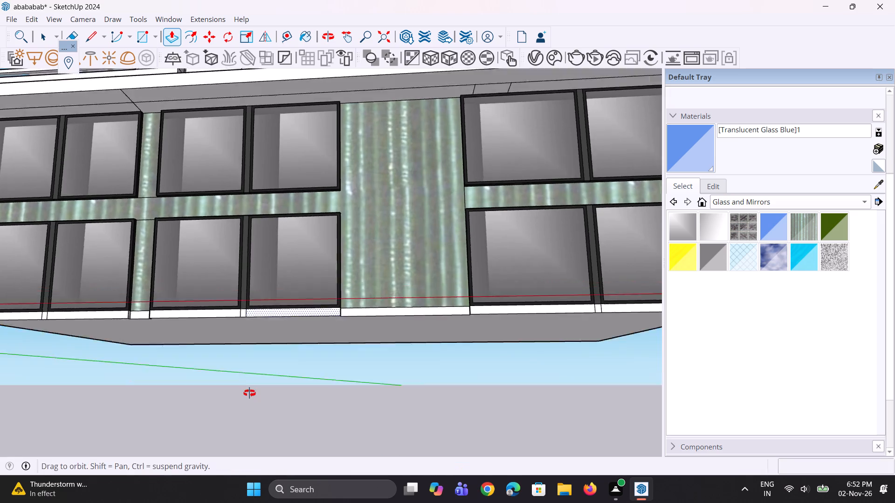
pyautogui.moveTo(249, 393); pyautogui.dragTo(249, 398, button='middle')
pyautogui.scroll(-4, 260, 354)
pyautogui.click(527, 345)
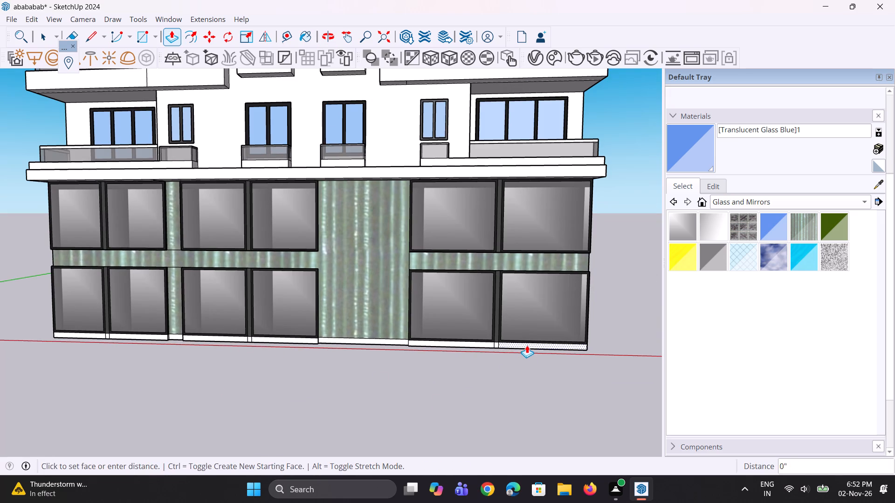
pyautogui.click(501, 414)
# Repeat the 28' 6 1/4" pull on the adjoining base faces, through the green corrugated panel to the bay left of it.
pyautogui.scroll(2, 498, 352)
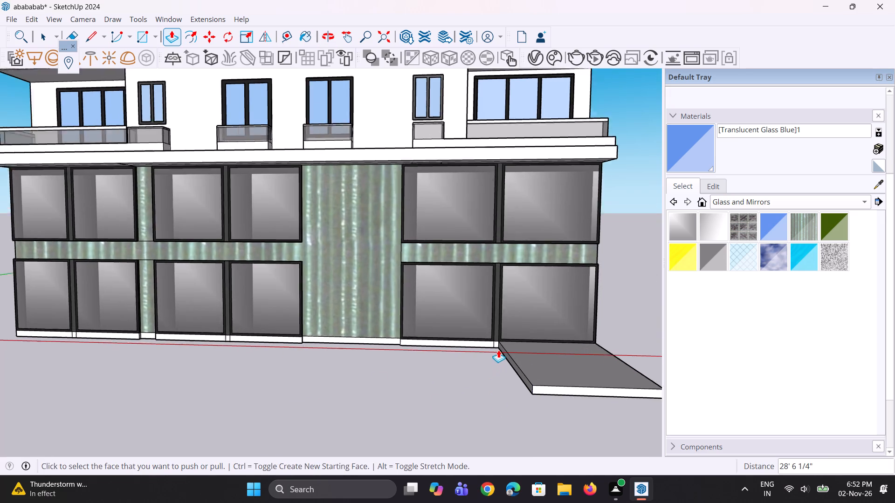
pyautogui.scroll(1, 498, 350)
pyautogui.doubleClick(496, 343)
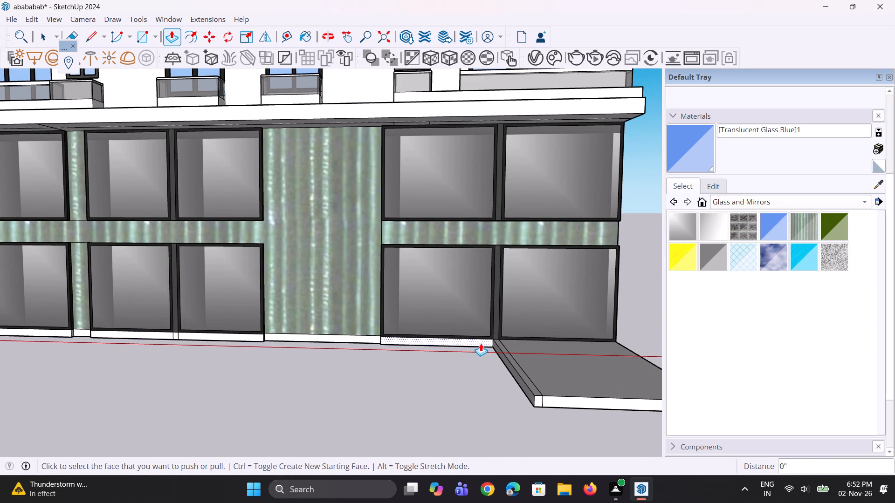
pyautogui.doubleClick(481, 343)
pyautogui.doubleClick(315, 344)
pyautogui.doubleClick(315, 339)
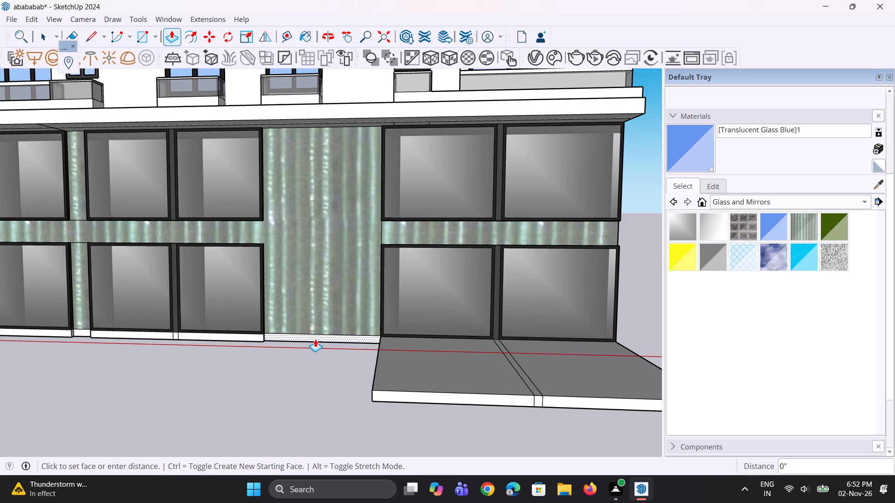
pyautogui.doubleClick(290, 341)
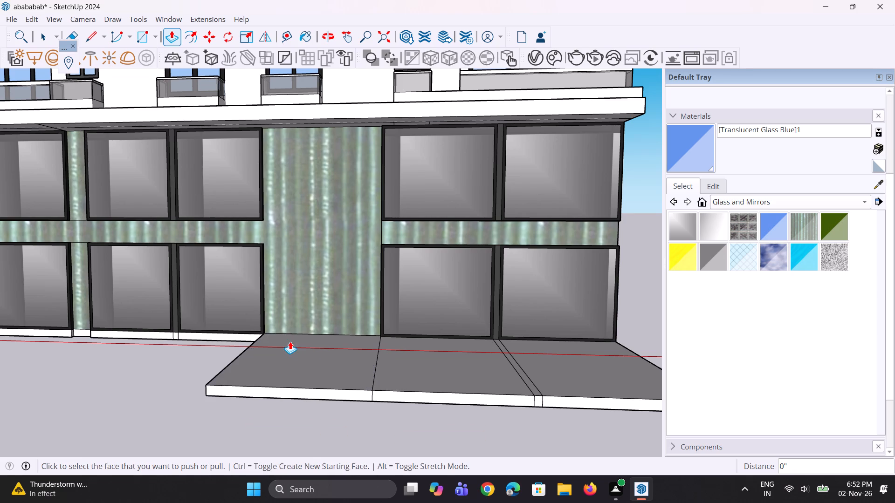
pyautogui.doubleClick(254, 339)
# Extend the slab by the same distance from the next mullion, window bay, narrow green strip and following bay.
pyautogui.moveTo(139, 342); pyautogui.dragTo(259, 361, button='middle')
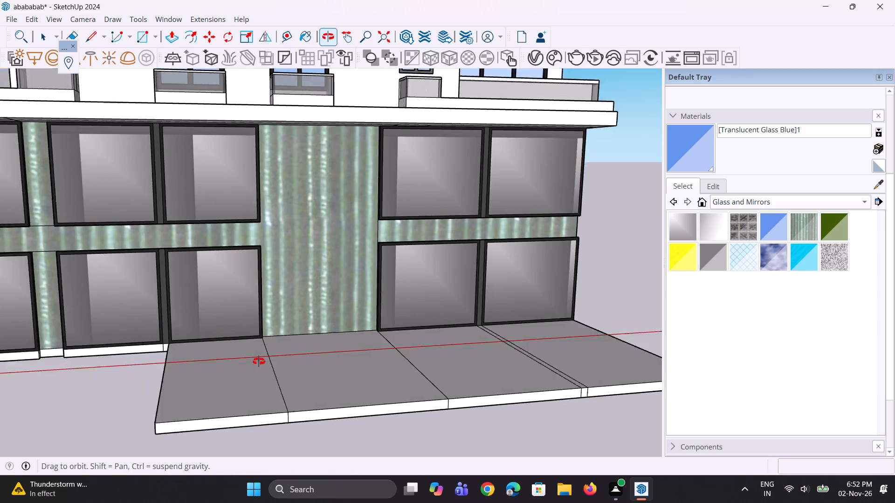
pyautogui.moveTo(259, 361); pyautogui.dragTo(313, 352, button='middle')
pyautogui.scroll(3, 188, 376)
pyautogui.doubleClick(170, 358)
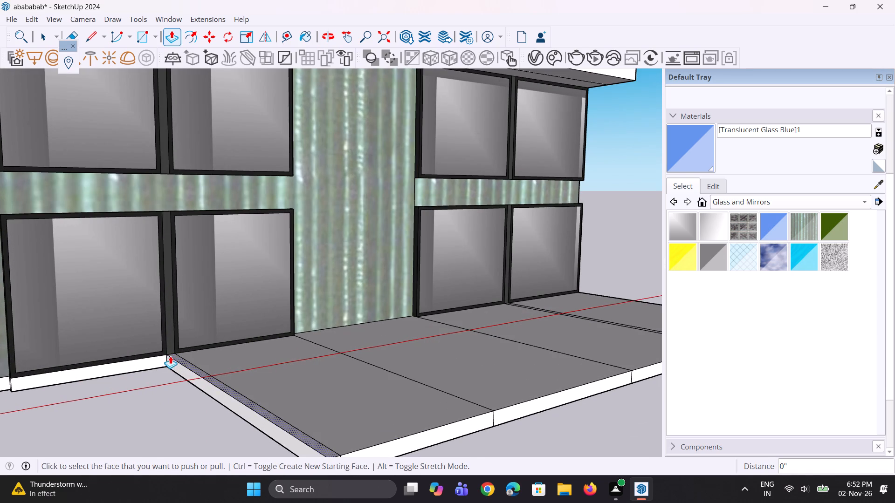
pyautogui.doubleClick(143, 362)
pyautogui.scroll(-6, 292, 308)
pyautogui.scroll(3, 158, 354)
pyautogui.doubleClick(142, 344)
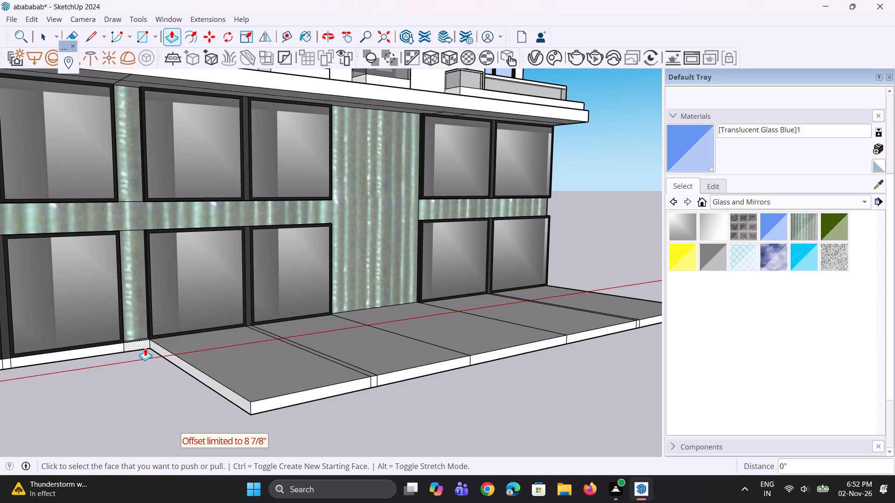
pyautogui.doubleClick(145, 348)
pyautogui.doubleClick(92, 355)
# Pull out the last mullion and far left bay base faces by the same distance, completing the full-width slab.
pyautogui.scroll(-5, 344, 312)
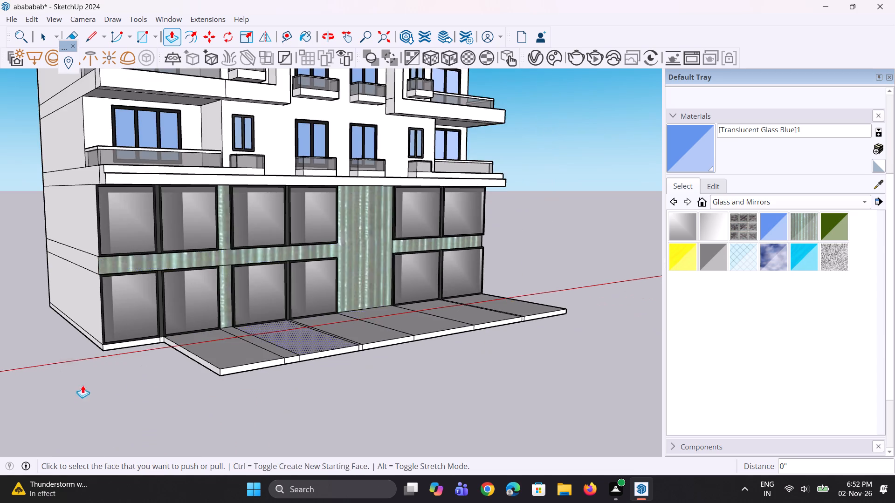
pyautogui.scroll(4, 82, 386)
pyautogui.scroll(9, 165, 332)
pyautogui.doubleClick(201, 323)
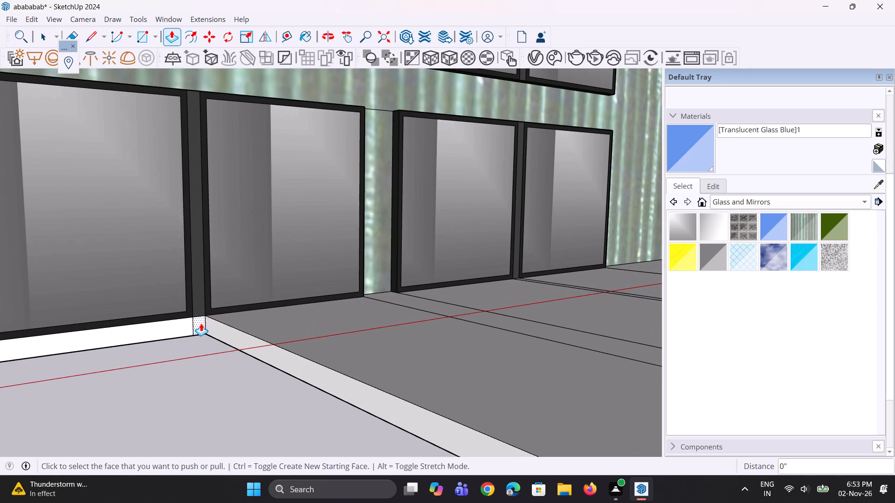
pyautogui.doubleClick(169, 330)
pyautogui.scroll(-11, 158, 324)
pyautogui.moveTo(237, 351); pyautogui.dragTo(264, 395, button='middle')
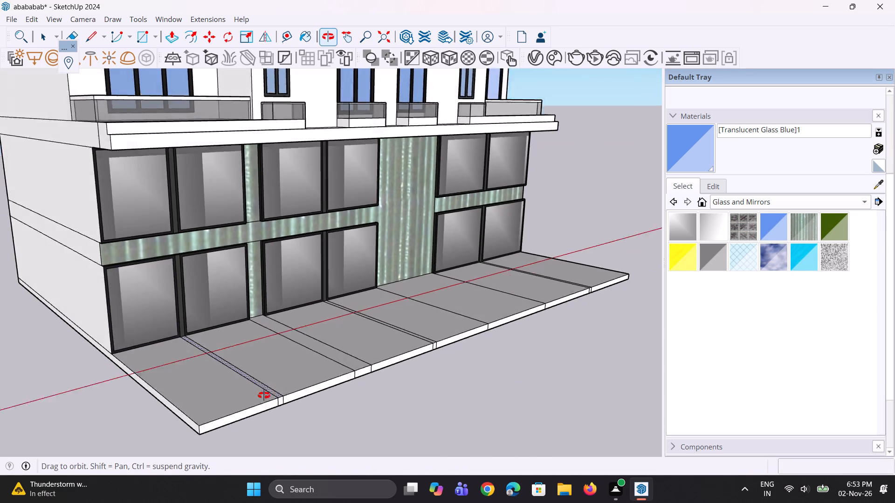
pyautogui.moveTo(264, 395); pyautogui.dragTo(258, 416, button='middle')
# Erase the seam lines on the slab's top face from the left end to the green panel's left edge.
pyautogui.scroll(4, 266, 403)
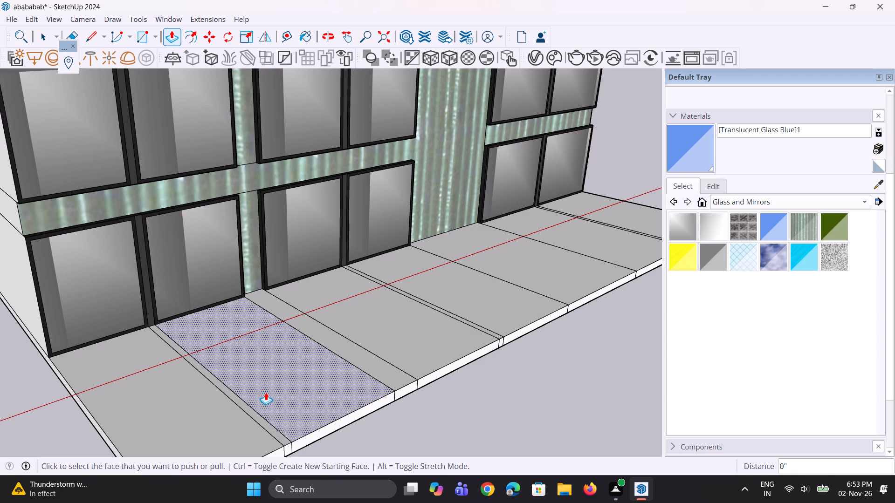
pyautogui.press('e')
pyautogui.scroll(5, 253, 387)
pyautogui.moveTo(248, 398); pyautogui.dragTo(232, 418)
pyautogui.moveTo(232, 419); pyautogui.dragTo(232, 423)
pyautogui.moveTo(420, 338); pyautogui.dragTo(399, 376)
pyautogui.moveTo(456, 315); pyautogui.dragTo(447, 340)
pyautogui.scroll(-3, 251, 330)
pyautogui.scroll(3, 464, 255)
pyautogui.click(447, 291)
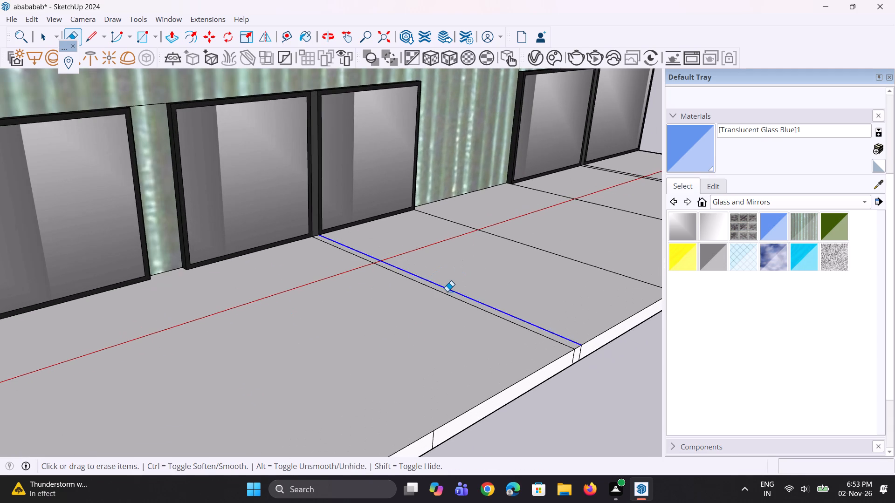
pyautogui.moveTo(447, 291); pyautogui.dragTo(442, 297)
pyautogui.moveTo(490, 272); pyautogui.dragTo(468, 322)
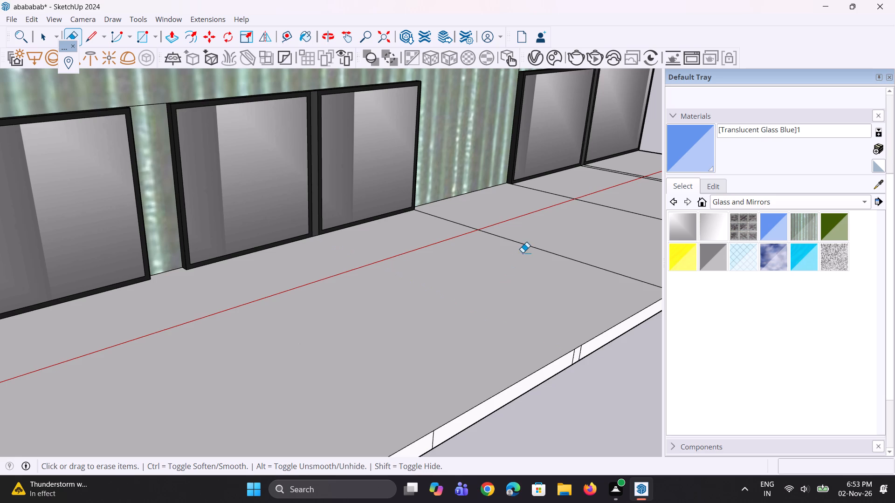
pyautogui.moveTo(531, 239); pyautogui.dragTo(528, 258)
# Erase the slab's remaining top seam lines, from the green panel's right edge to the right-hand mullion.
pyautogui.scroll(-8, 302, 338)
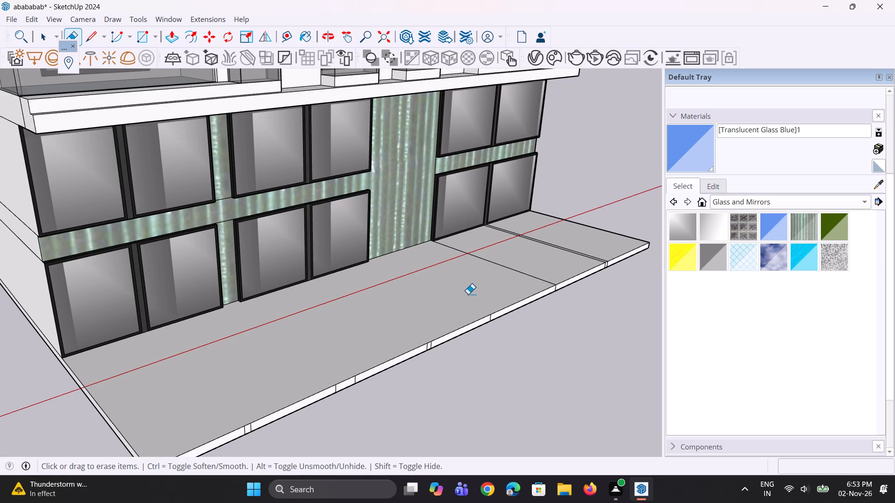
pyautogui.scroll(5, 468, 294)
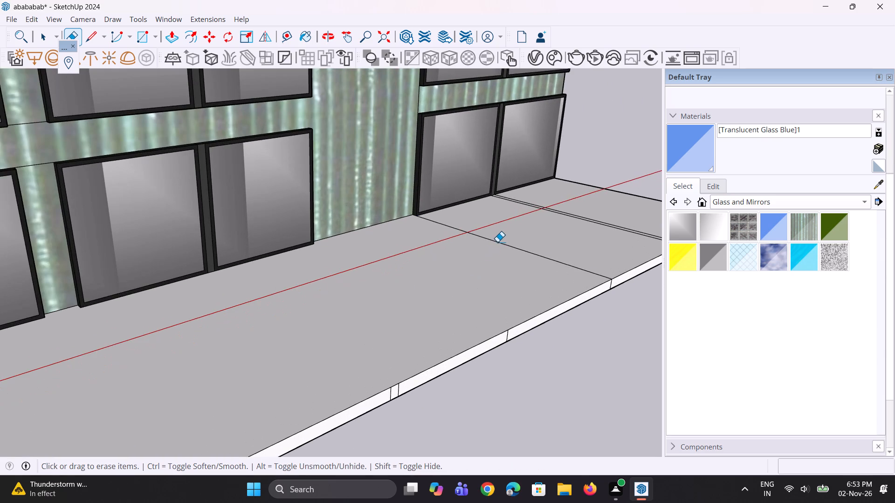
pyautogui.click(497, 242)
pyautogui.scroll(-4, 351, 290)
pyautogui.moveTo(451, 279); pyautogui.dragTo(448, 335, button='middle')
pyautogui.scroll(4, 538, 234)
pyautogui.moveTo(561, 221); pyautogui.dragTo(560, 235)
pyautogui.click(560, 235)
# Erase the vertical seam lines on the slab's front edge from the right-hand mullion to the green panel's left side.
pyautogui.moveTo(550, 333); pyautogui.dragTo(502, 280, button='middle')
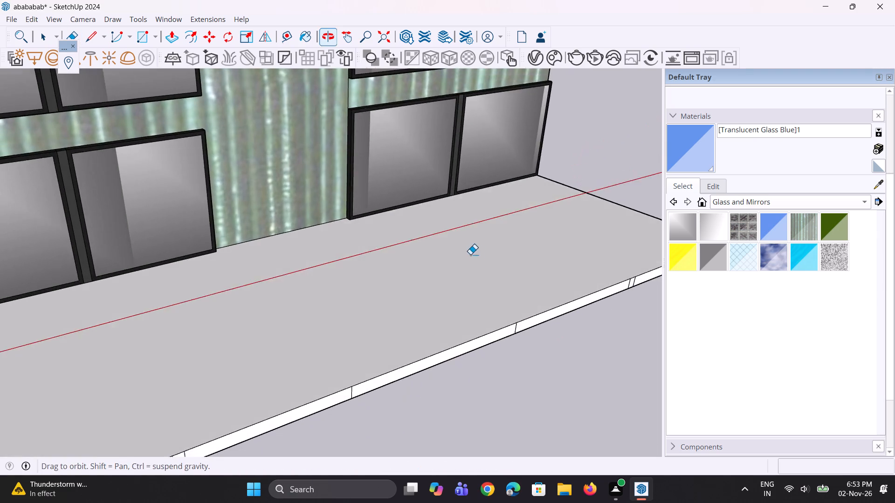
pyautogui.scroll(-4, 338, 280)
pyautogui.scroll(10, 533, 293)
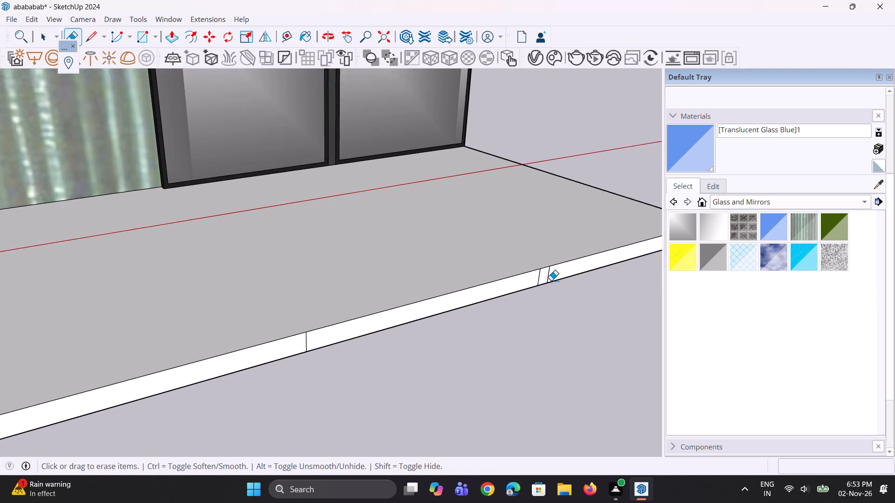
pyautogui.moveTo(550, 278); pyautogui.dragTo(537, 279)
pyautogui.scroll(-4, 541, 280)
pyautogui.scroll(3, 267, 326)
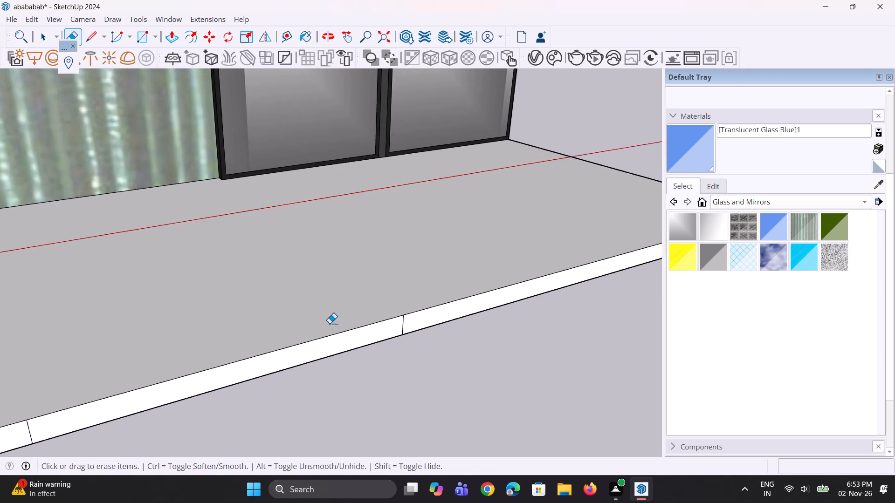
pyautogui.scroll(4, 369, 337)
pyautogui.moveTo(408, 322); pyautogui.dragTo(424, 320)
pyautogui.scroll(-7, 479, 310)
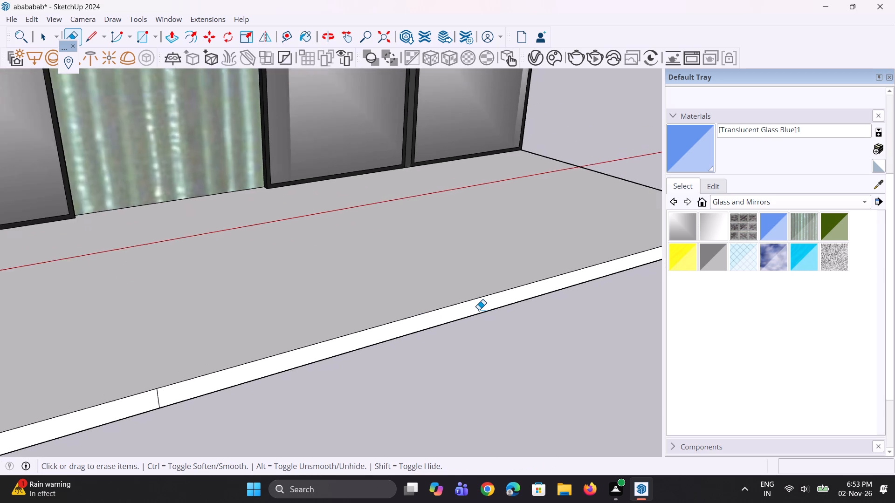
pyautogui.scroll(-8, 479, 310)
pyautogui.scroll(2, 330, 378)
pyautogui.scroll(5, 350, 344)
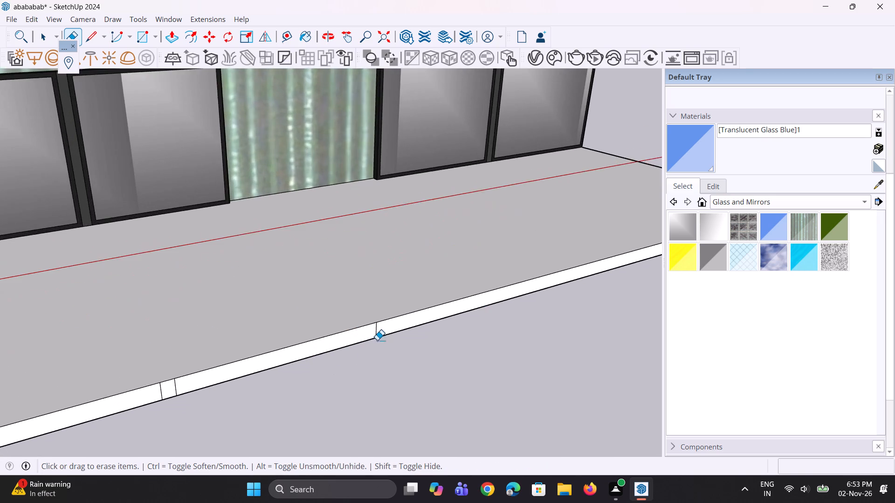
pyautogui.scroll(4, 377, 340)
pyautogui.moveTo(380, 333); pyautogui.dragTo(373, 333)
# Erase the vertical seam lines on the slab's front edge in front of the left-hand bay's mullion.
pyautogui.scroll(-18, 379, 346)
pyautogui.scroll(4, 226, 406)
pyautogui.scroll(14, 173, 420)
pyautogui.moveTo(164, 414); pyautogui.dragTo(169, 414)
pyautogui.moveTo(130, 429); pyautogui.dragTo(148, 426)
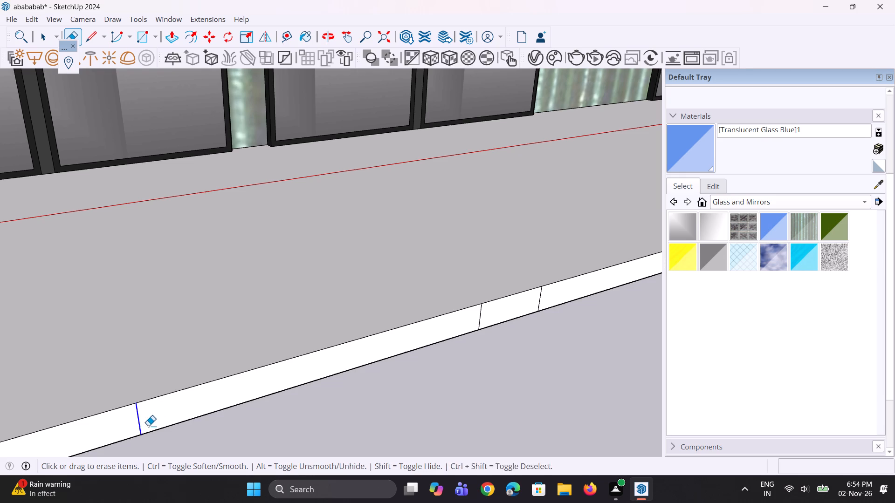
pyautogui.moveTo(148, 426); pyautogui.dragTo(150, 425)
# Erase the two vertical seam lines on the slab's front edge in front of the narrow green strip.
pyautogui.scroll(-10, 141, 422)
pyautogui.scroll(7, 299, 394)
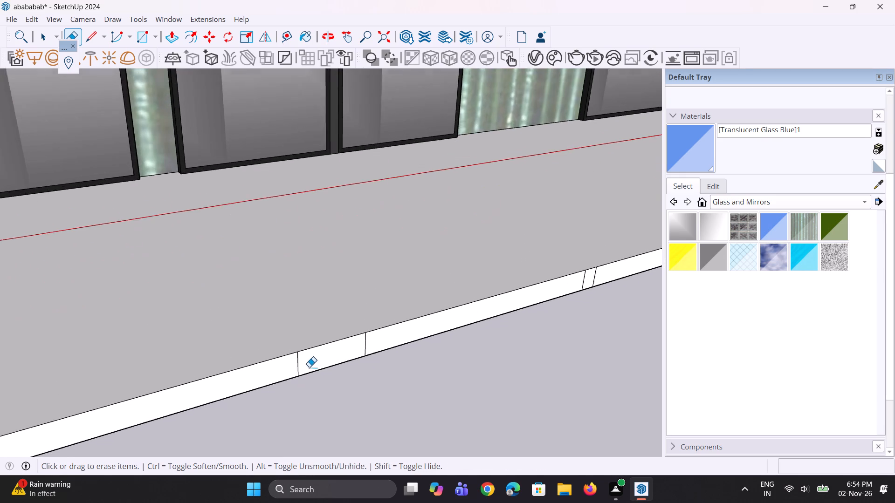
pyautogui.scroll(1, 309, 367)
pyautogui.moveTo(304, 366); pyautogui.dragTo(288, 370)
pyautogui.moveTo(365, 350); pyautogui.dragTo(374, 347)
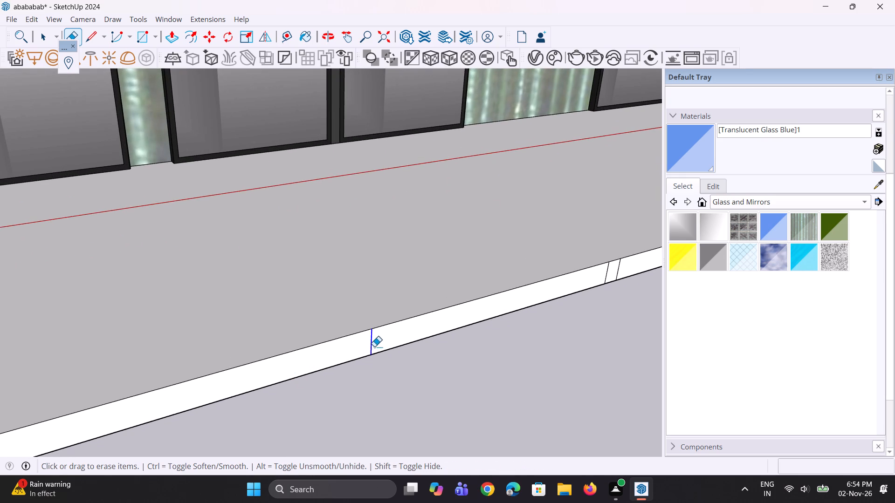
# Erase the last pair of vertical seam lines on the slab's front edge, in front of the middle bay's mullion.
pyautogui.scroll(-13, 275, 387)
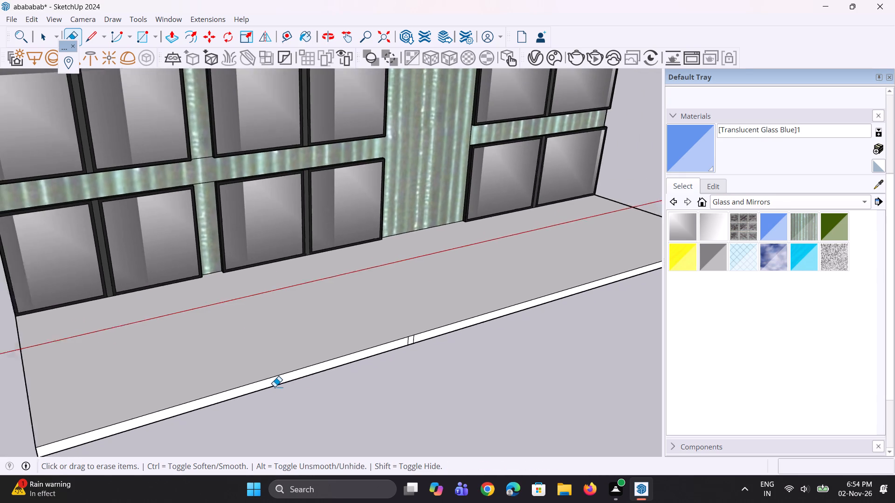
pyautogui.scroll(14, 402, 345)
pyautogui.moveTo(402, 345); pyautogui.dragTo(404, 344)
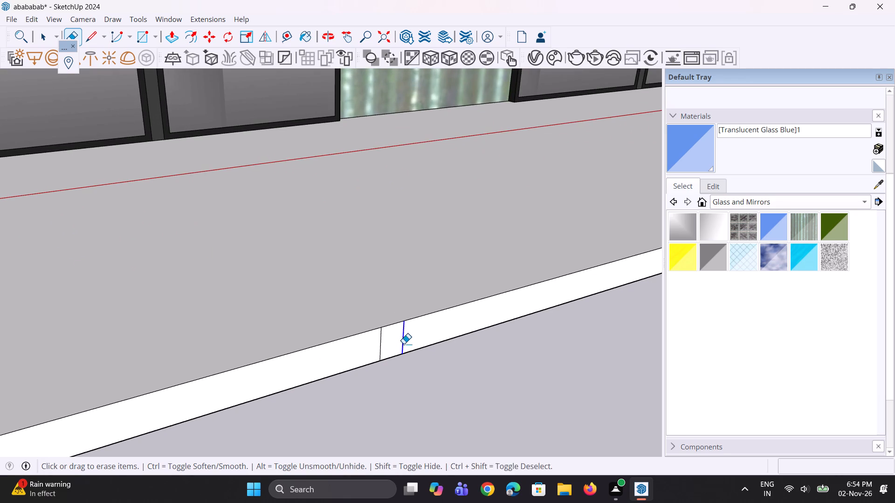
pyautogui.moveTo(404, 344); pyautogui.dragTo(407, 344)
pyautogui.moveTo(375, 346); pyautogui.dragTo(382, 346)
pyautogui.scroll(-5, 383, 346)
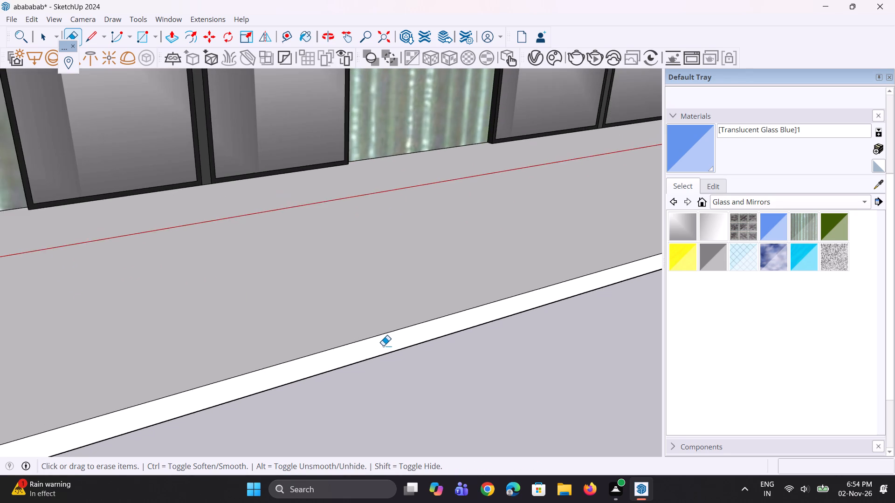
pyautogui.scroll(-5, 383, 346)
# Erase the seam lines in the green cladding at the narrow strip's junction and the wide panel's right edge.
pyautogui.moveTo(211, 359); pyautogui.dragTo(364, 360, button='middle')
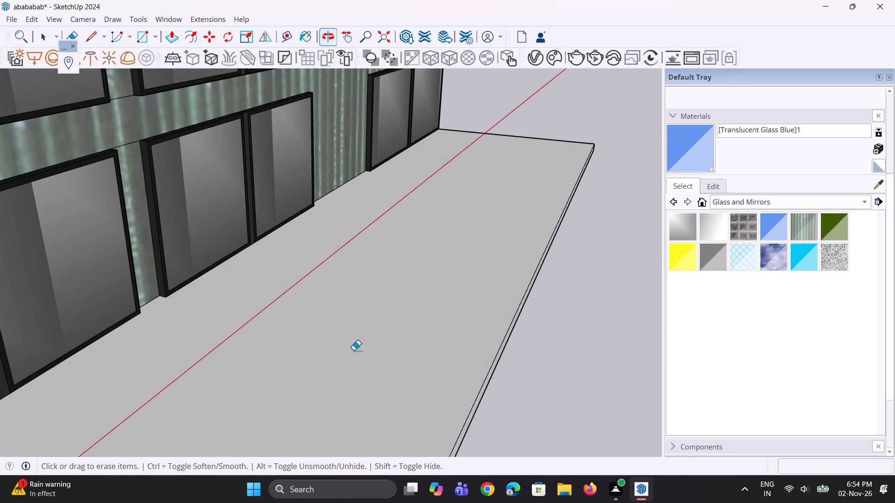
pyautogui.click(128, 147)
pyautogui.click(125, 146)
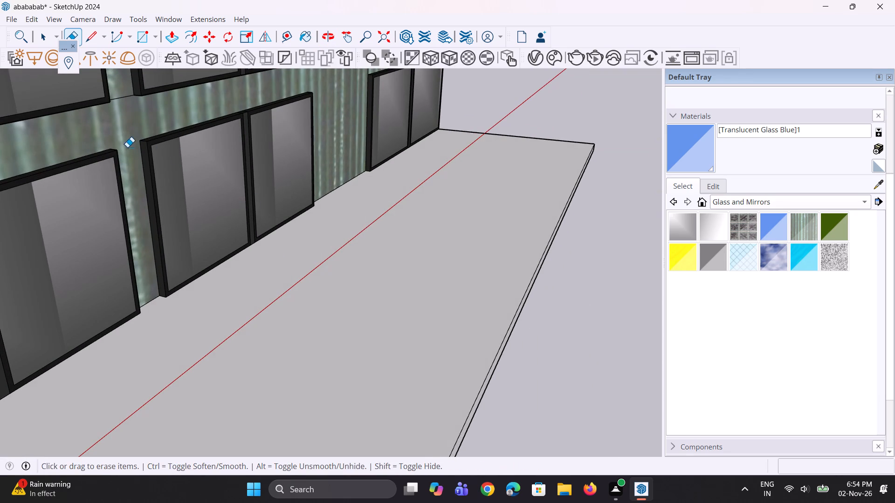
pyautogui.moveTo(120, 95); pyautogui.dragTo(120, 107)
pyautogui.scroll(-8, 180, 288)
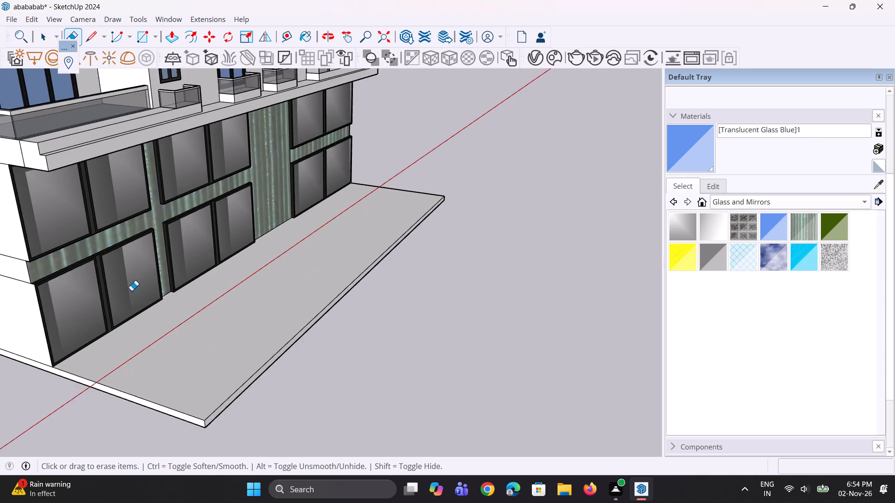
pyautogui.scroll(5, 121, 291)
pyautogui.moveTo(124, 285); pyautogui.dragTo(38, 285, button='middle')
pyautogui.scroll(-4, 40, 284)
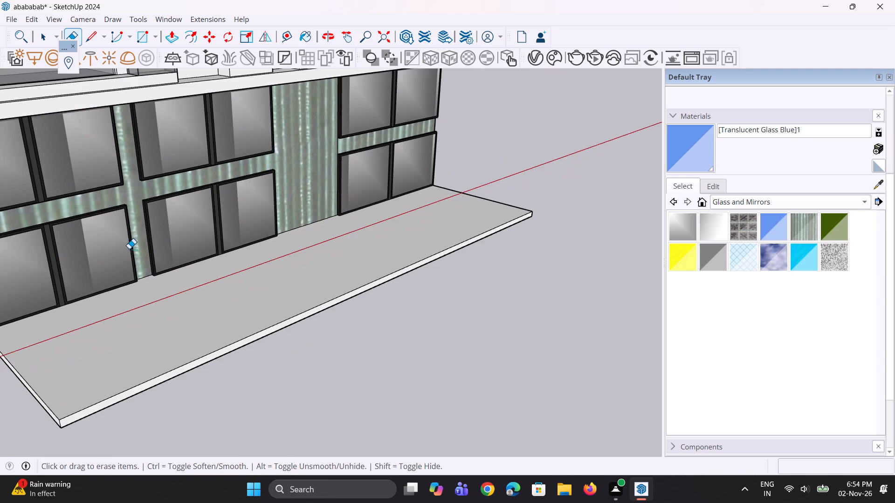
pyautogui.moveTo(194, 170); pyautogui.dragTo(76, 139, button='middle')
pyautogui.scroll(3, 420, 185)
pyautogui.scroll(3, 394, 150)
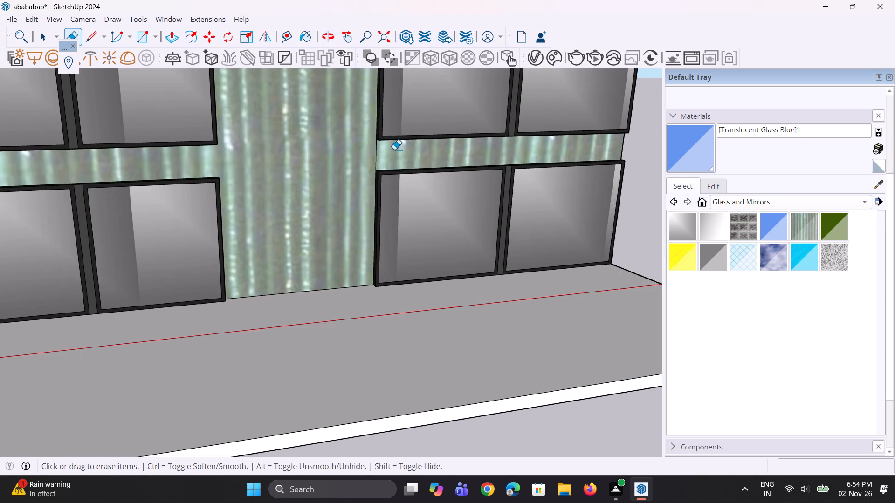
pyautogui.moveTo(377, 156); pyautogui.dragTo(363, 159)
# Examine the slab and ground-floor facade from both ends for leftover seam lines.
pyautogui.scroll(-4, 334, 215)
pyautogui.moveTo(323, 255); pyautogui.dragTo(249, 253, button='middle')
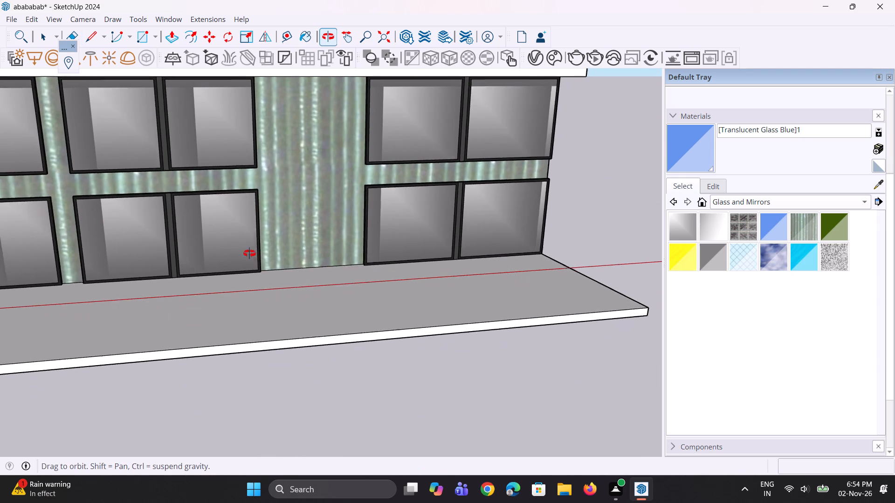
pyautogui.moveTo(249, 253); pyautogui.dragTo(0, 240, button='middle')
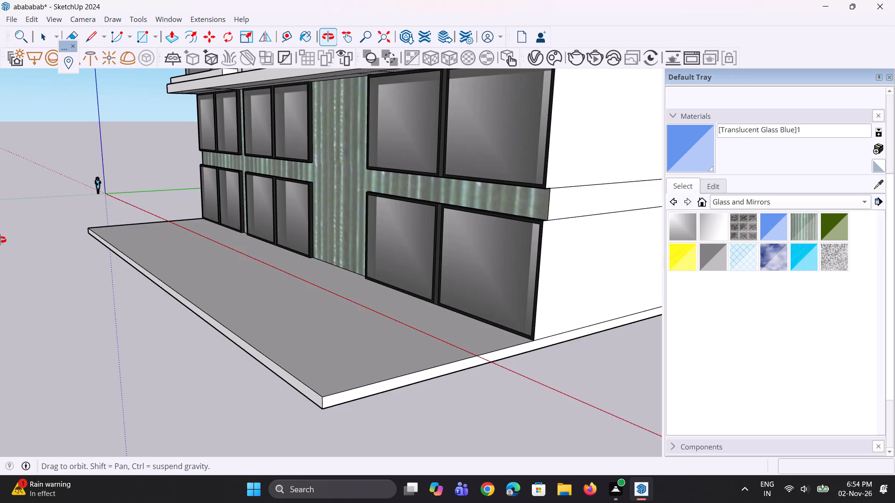
pyautogui.moveTo(0, 240); pyautogui.dragTo(617, 238, button='middle')
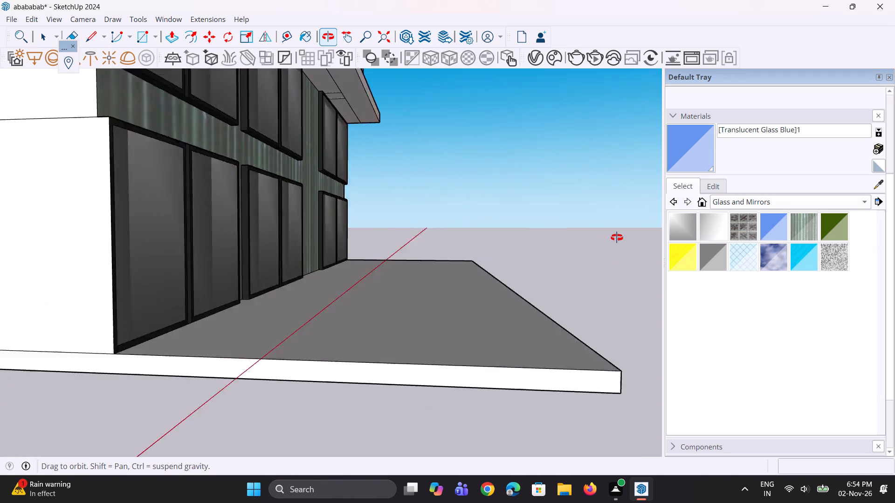
pyautogui.moveTo(617, 238); pyautogui.dragTo(489, 258, button='middle')
pyautogui.scroll(-2, 488, 258)
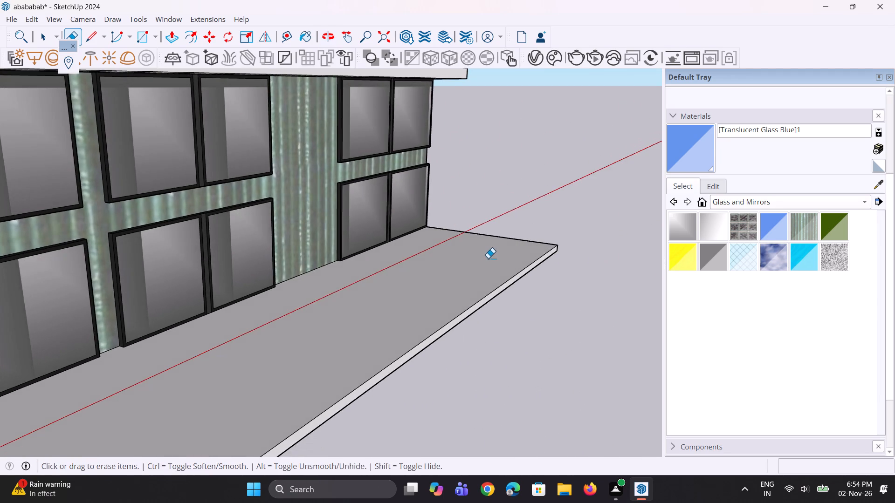
pyautogui.scroll(-2, 488, 258)
pyautogui.moveTo(410, 275); pyautogui.dragTo(130, 281, button='middle')
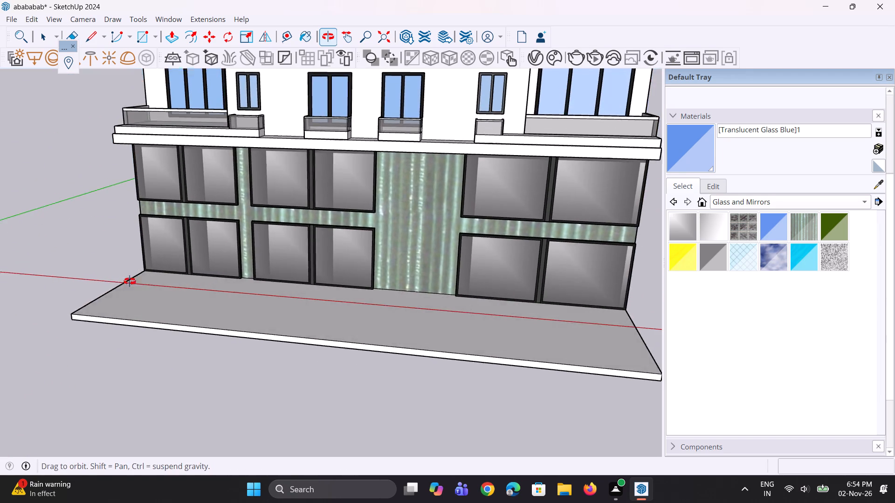
pyautogui.moveTo(130, 281); pyautogui.dragTo(124, 281, button='middle')
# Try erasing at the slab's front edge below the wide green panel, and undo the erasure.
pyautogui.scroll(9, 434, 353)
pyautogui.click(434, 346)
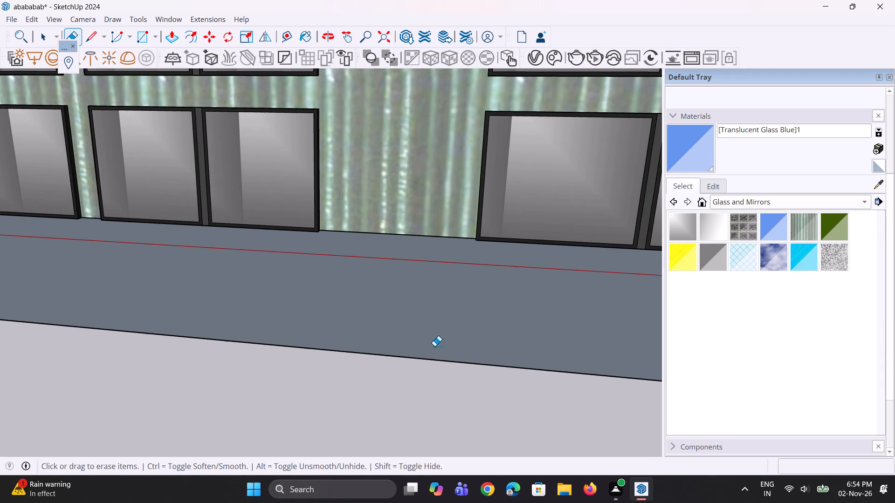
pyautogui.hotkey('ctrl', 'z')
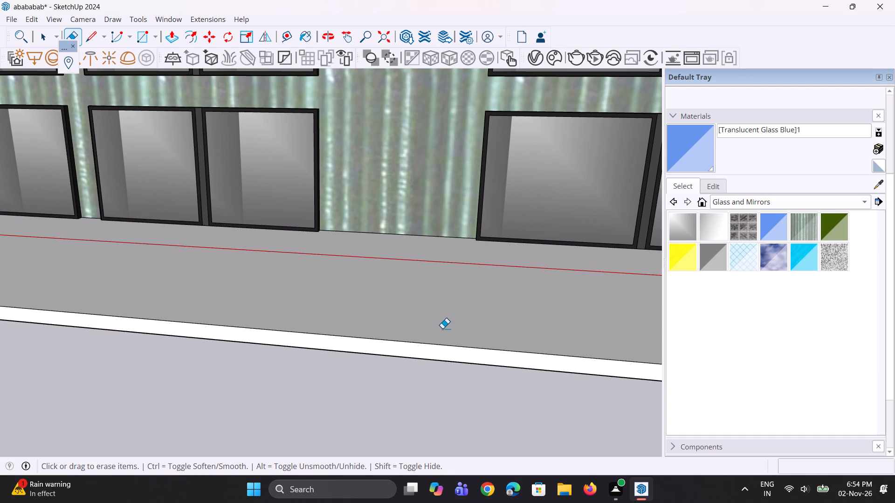
# Review the cleaned slab and the whole building from the front and above.
pyautogui.press('space')
pyautogui.press('space')
pyautogui.scroll(1, 439, 308)
pyautogui.scroll(-5, 433, 304)
pyautogui.scroll(1, 366, 295)
pyautogui.scroll(-2, 214, 307)
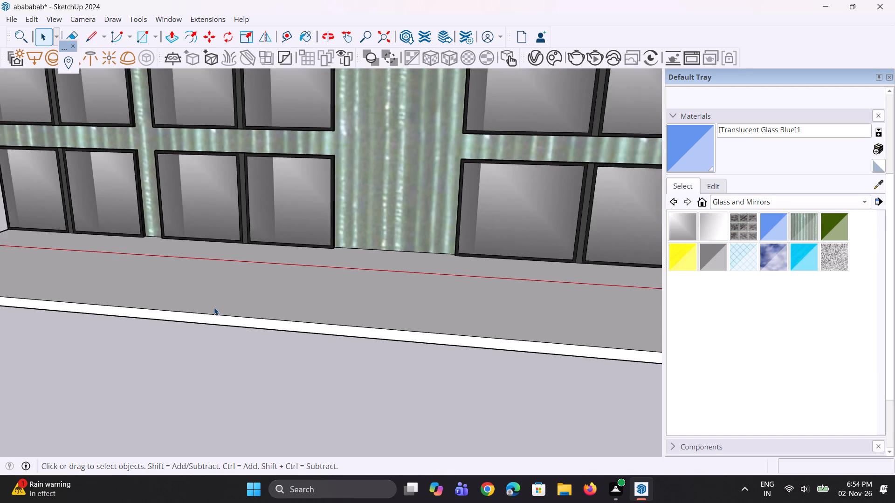
pyautogui.scroll(-6, 214, 307)
pyautogui.moveTo(214, 307); pyautogui.dragTo(232, 307, button='middle')
pyautogui.scroll(1, 298, 302)
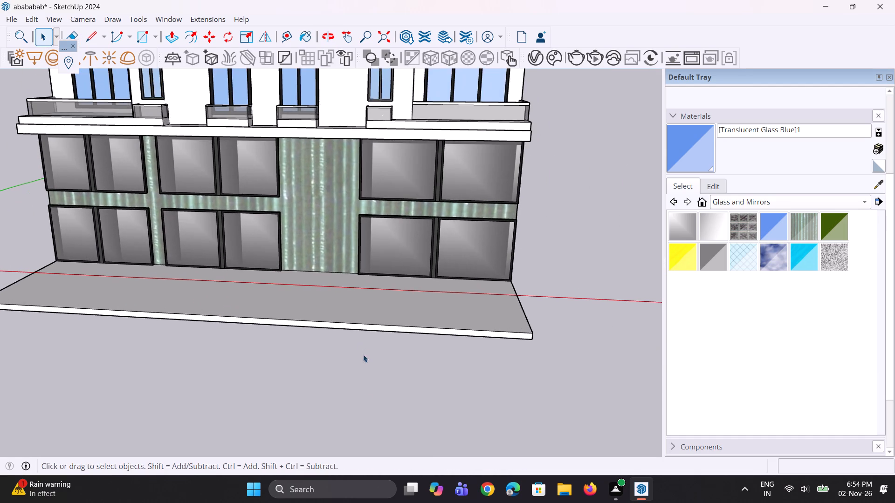
pyautogui.scroll(-8, 363, 391)
pyautogui.moveTo(455, 246); pyautogui.dragTo(443, 363, button='middle')
pyautogui.scroll(4, 455, 232)
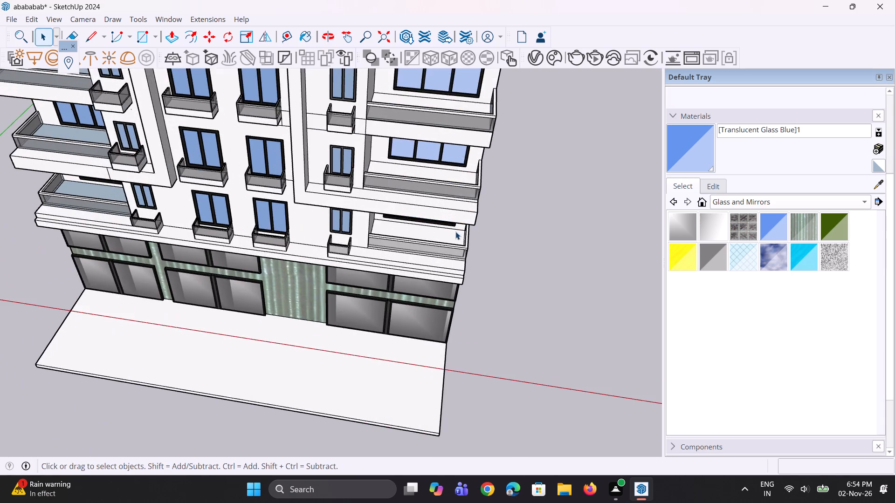
pyautogui.scroll(1, 455, 238)
pyautogui.scroll(-11, 389, 389)
pyautogui.scroll(5, 426, 186)
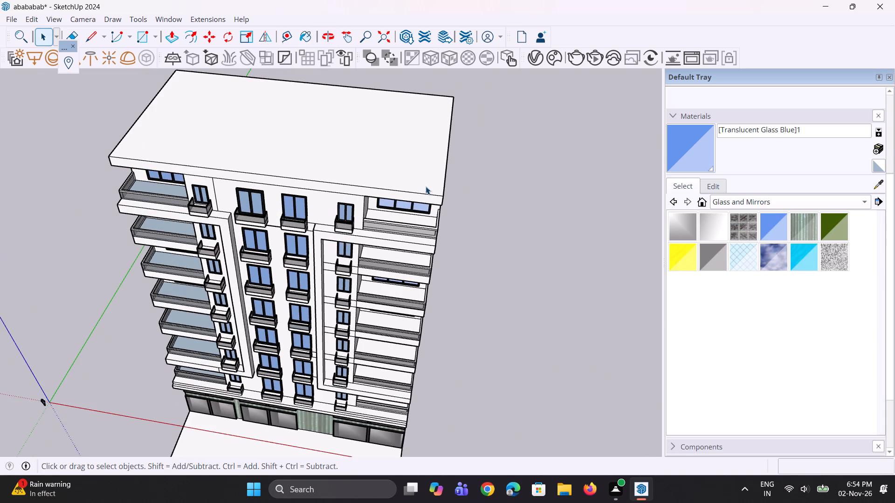
# Draw a small rectangle about 8 by 11 1/2 inches on the top right balcony's floor, near its outer end.
pyautogui.scroll(13, 431, 193)
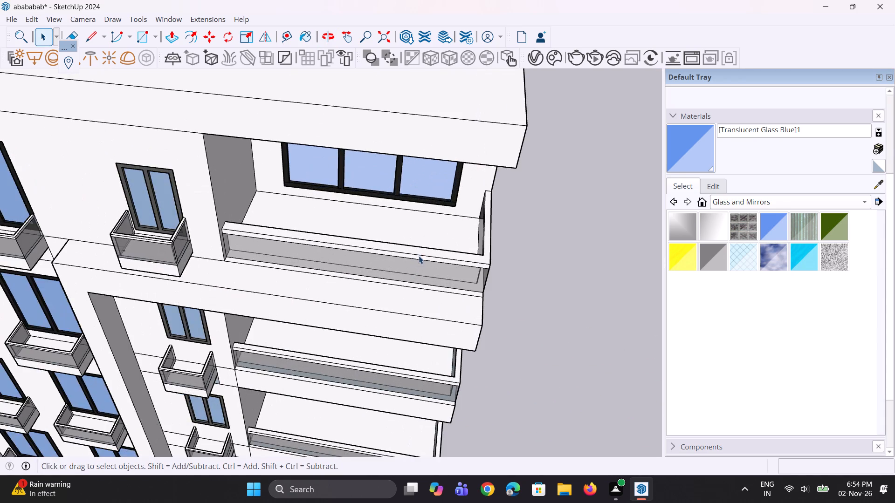
pyautogui.scroll(5, 427, 250)
pyautogui.moveTo(460, 245); pyautogui.dragTo(492, 325, button='middle')
pyautogui.press('r')
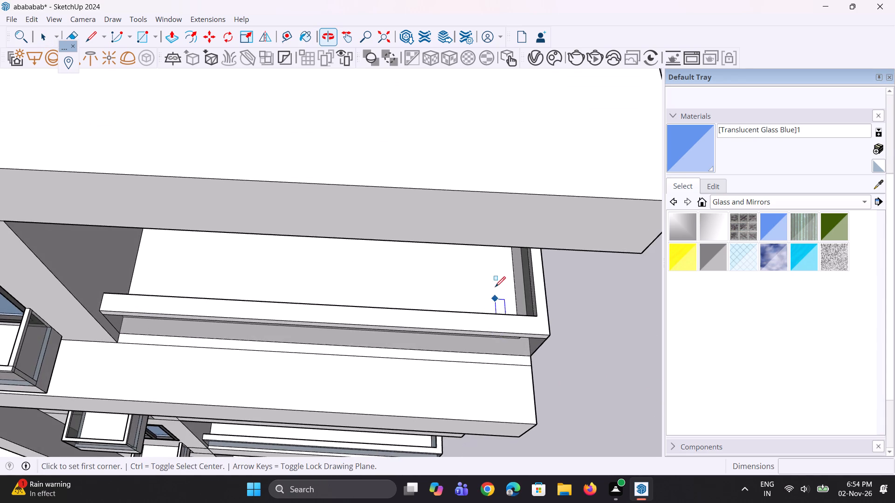
pyautogui.scroll(10, 495, 286)
pyautogui.click(464, 243)
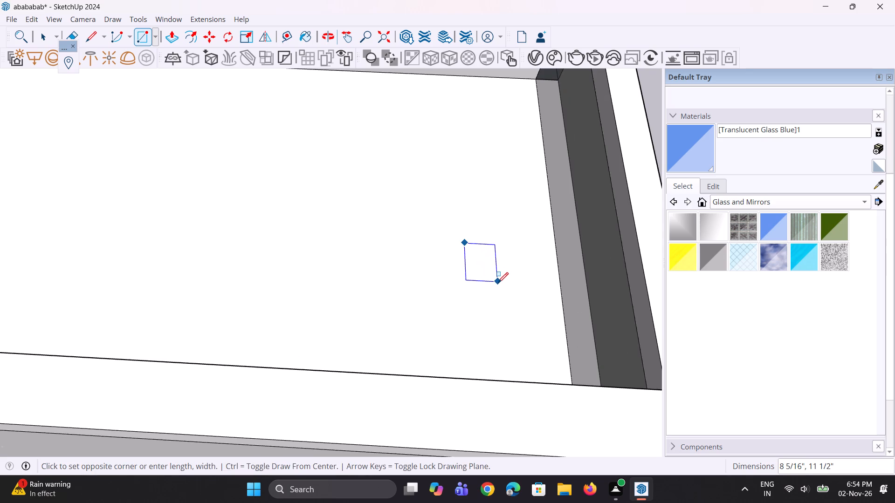
pyautogui.click(499, 283)
# Move the small rectangle about 2' toward the balcony's front railing, and shift it slightly toward the outer end.
pyautogui.press('space')
pyautogui.click(481, 266)
pyautogui.scroll(-6, 408, 215)
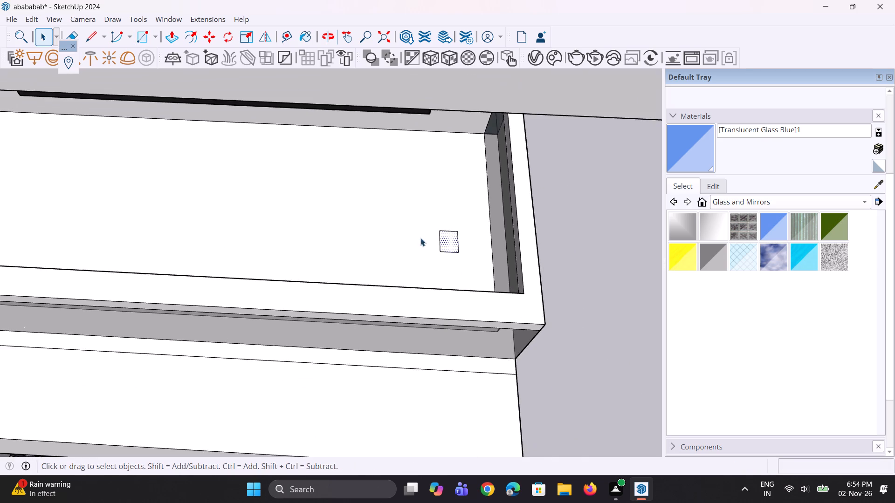
pyautogui.moveTo(432, 273); pyautogui.dragTo(442, 292, button='middle')
pyautogui.scroll(4, 443, 296)
pyautogui.press('m')
pyautogui.click(457, 240)
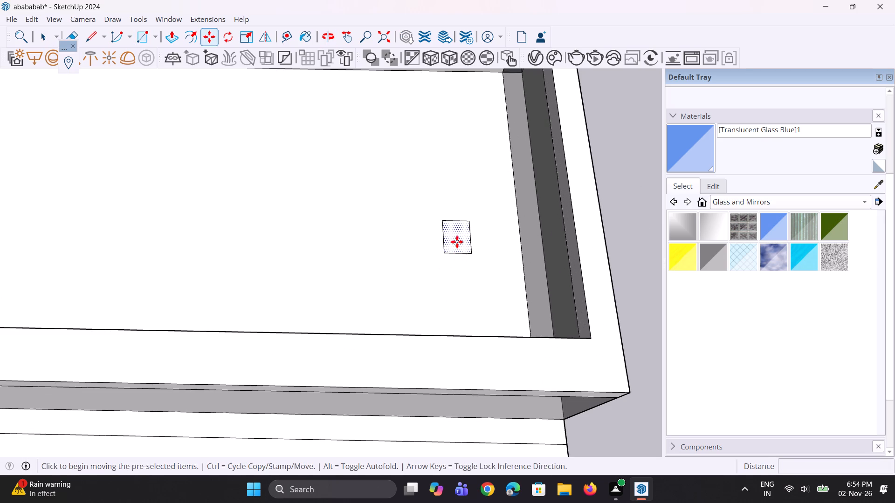
pyautogui.doubleClick(461, 312)
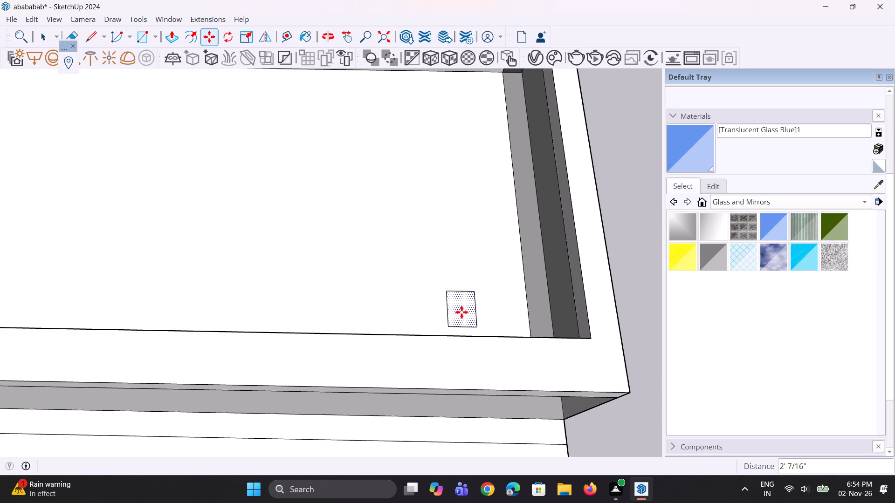
pyautogui.click(468, 314)
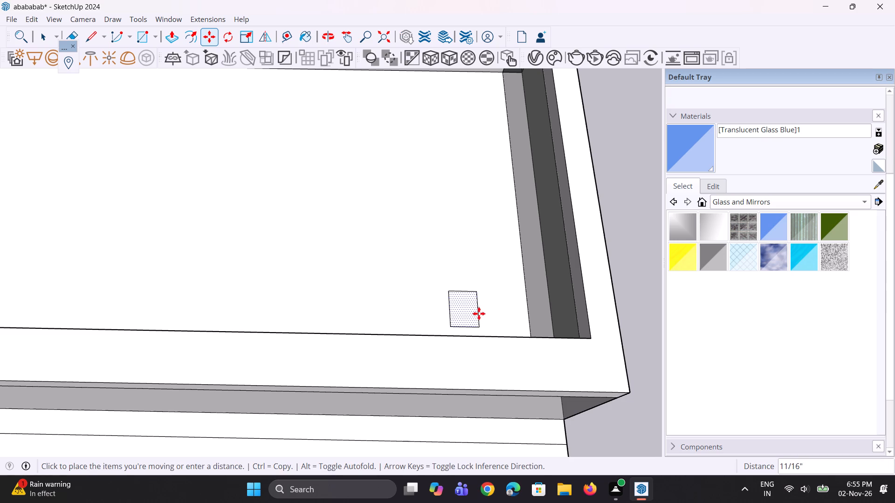
pyautogui.click(489, 315)
# Move the small rectangle about 5" closer to the balcony's front railing.
pyautogui.scroll(-5, 434, 250)
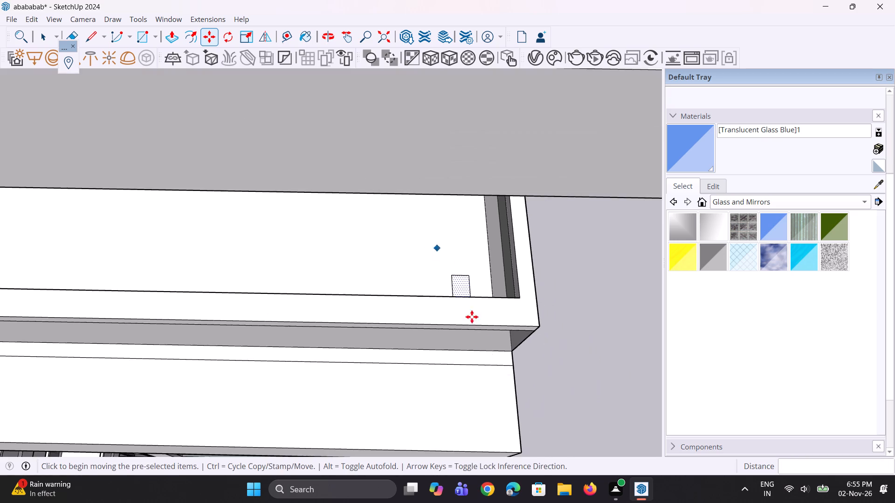
pyautogui.scroll(5, 486, 354)
pyautogui.scroll(6, 453, 268)
pyautogui.moveTo(453, 269); pyautogui.dragTo(481, 372, button='middle')
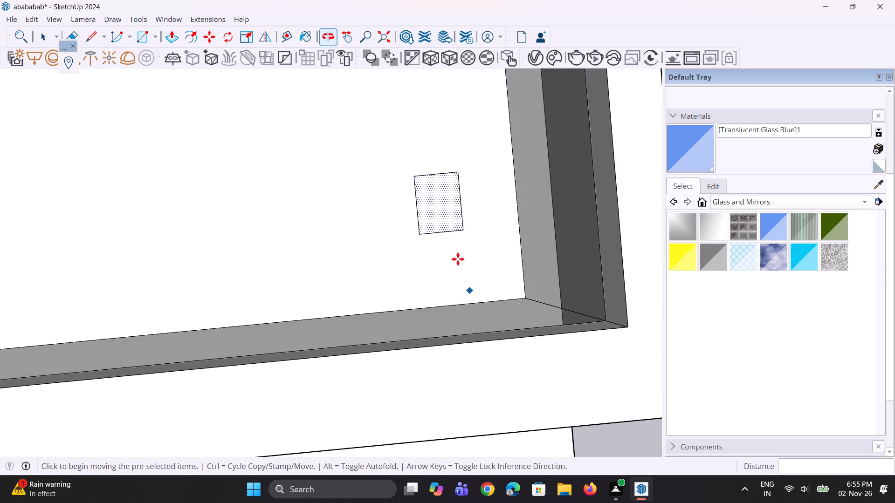
pyautogui.click(442, 206)
pyautogui.click(447, 234)
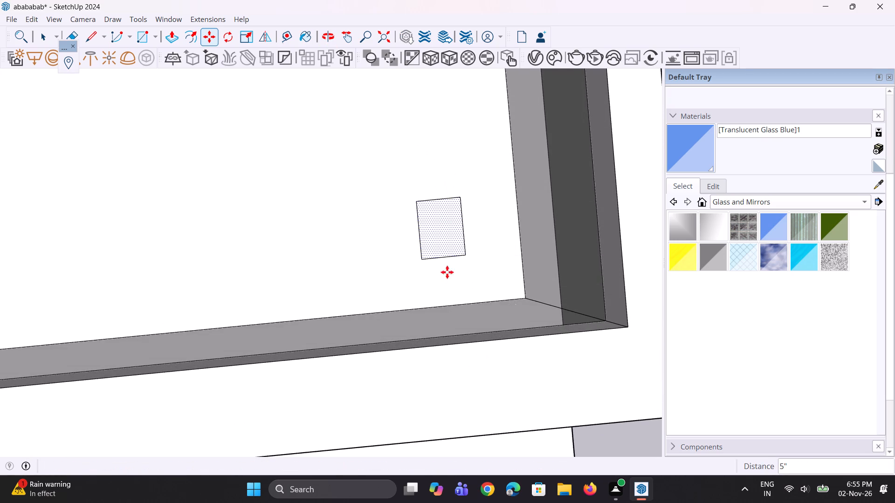
# Copy the small rectangle from the top right balcony down onto the second balcony's floor, about 16' 7" away, near its outer front corner.
pyautogui.moveTo(445, 271); pyautogui.dragTo(439, 210, button='middle')
pyautogui.press('m')
pyautogui.click(439, 208)
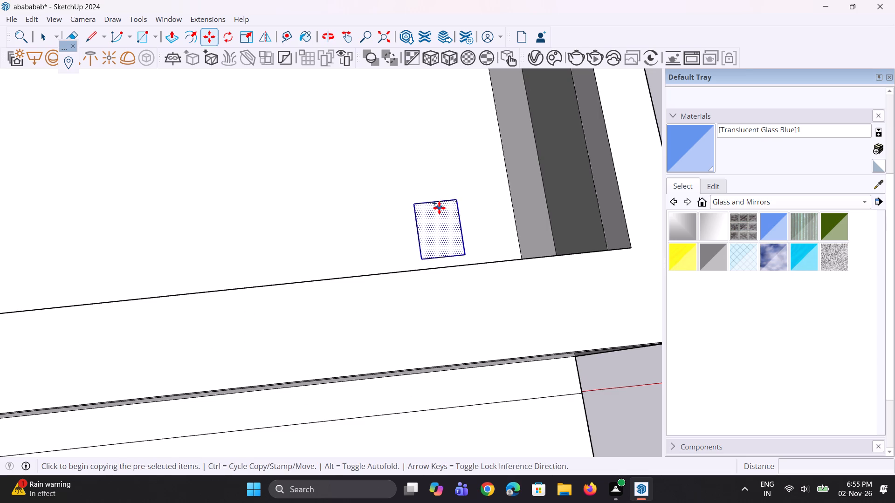
pyautogui.scroll(-18, 431, 240)
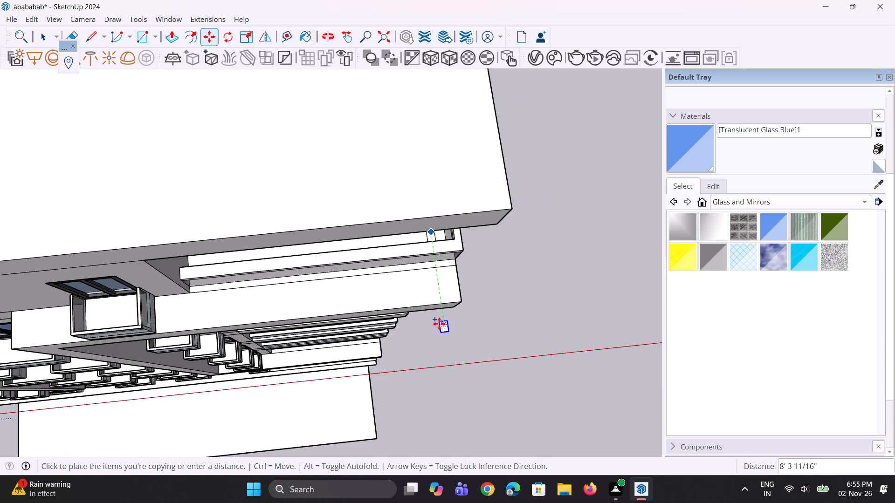
pyautogui.moveTo(439, 324); pyautogui.dragTo(426, 163, button='middle')
pyautogui.scroll(4, 411, 299)
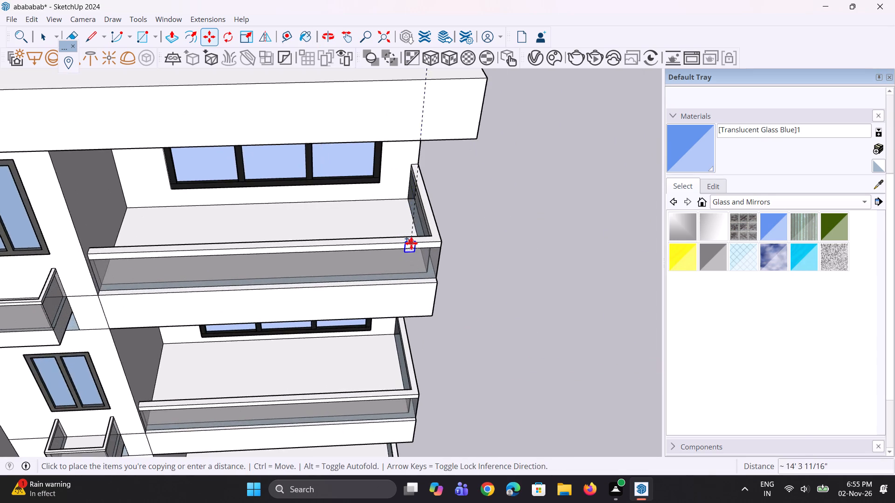
pyautogui.scroll(11, 411, 243)
pyautogui.moveTo(416, 217); pyautogui.dragTo(412, 283, button='middle')
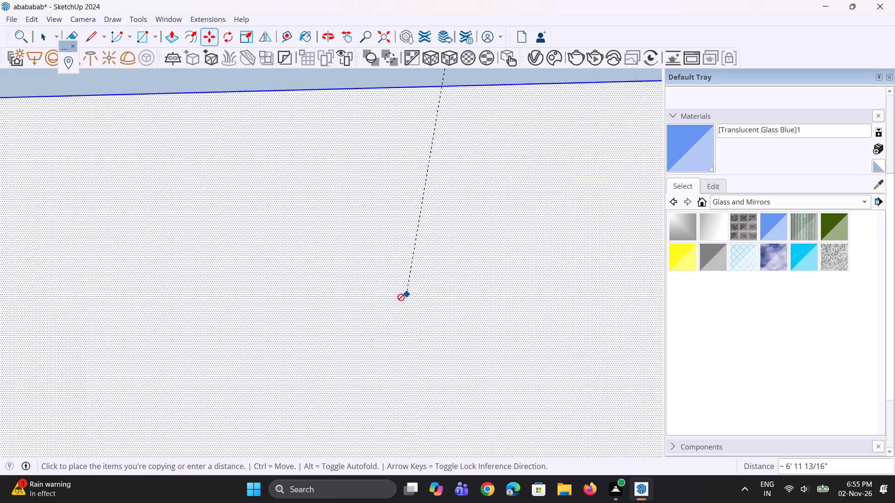
pyautogui.scroll(-5, 402, 295)
pyautogui.scroll(-4, 408, 253)
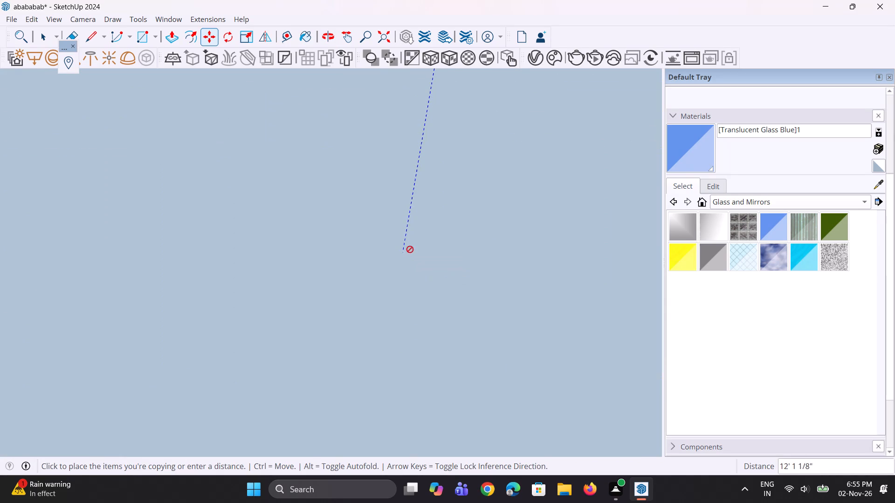
pyautogui.scroll(-11, 411, 244)
pyautogui.moveTo(416, 223); pyautogui.dragTo(429, 183, button='middle')
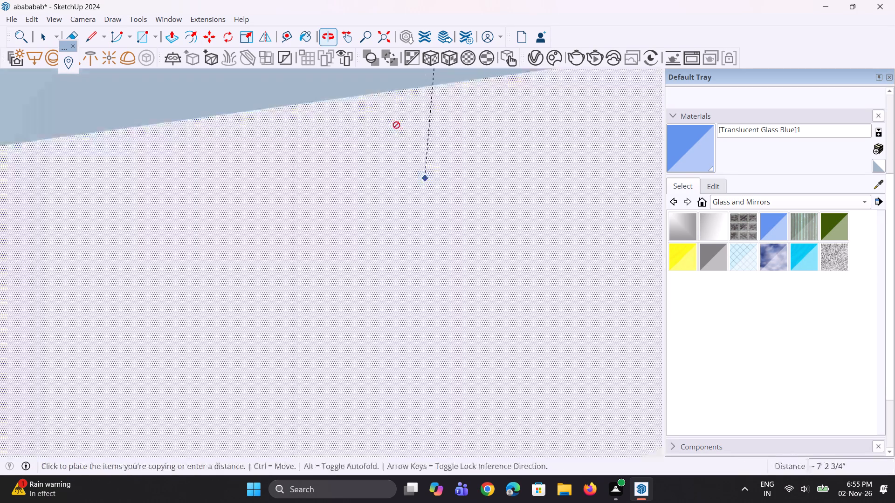
pyautogui.click(387, 34)
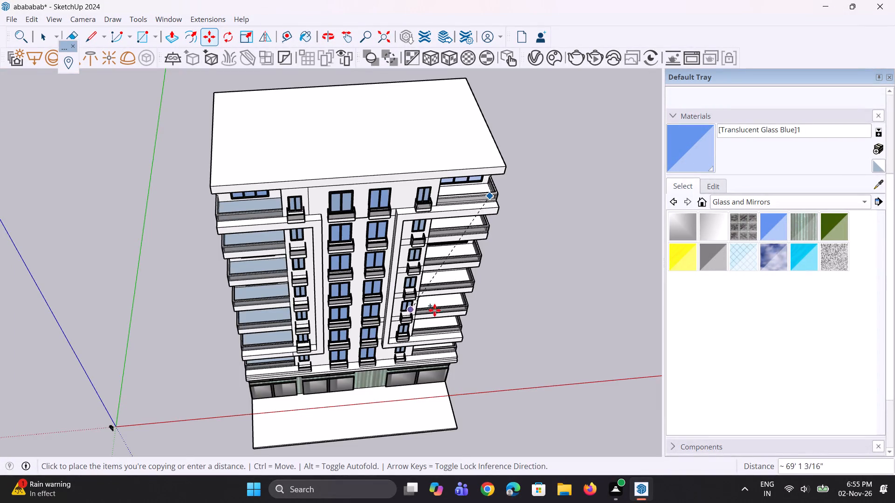
pyautogui.scroll(4, 437, 310)
pyautogui.scroll(3, 494, 120)
pyautogui.scroll(12, 510, 175)
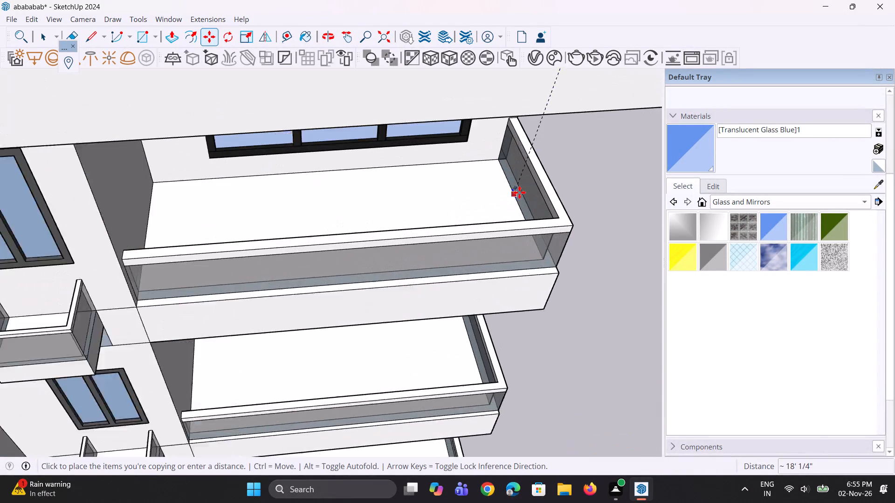
pyautogui.scroll(4, 519, 192)
pyautogui.scroll(4, 524, 231)
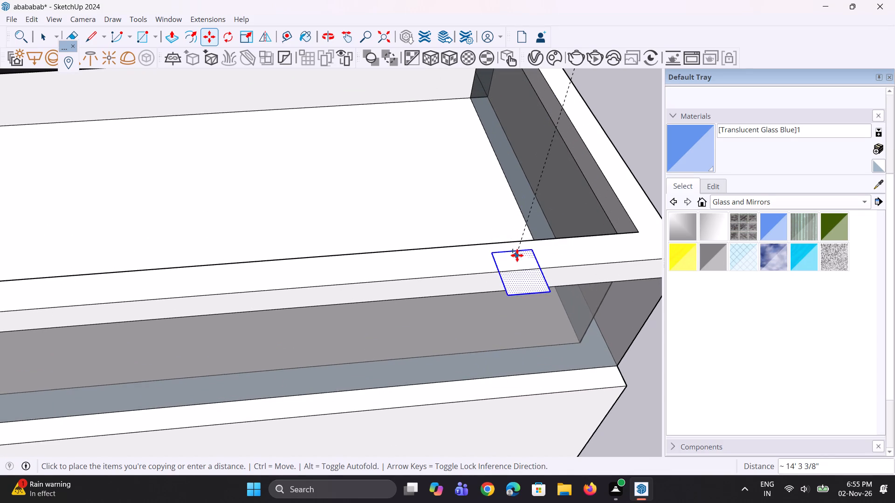
pyautogui.moveTo(513, 227); pyautogui.dragTo(513, 286, button='middle')
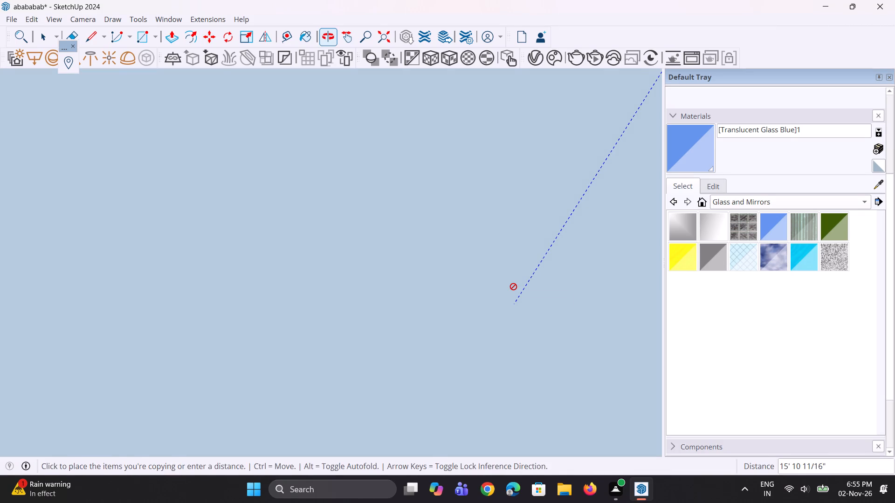
pyautogui.moveTo(513, 286); pyautogui.dragTo(510, 228, button='middle')
pyautogui.scroll(-10, 510, 228)
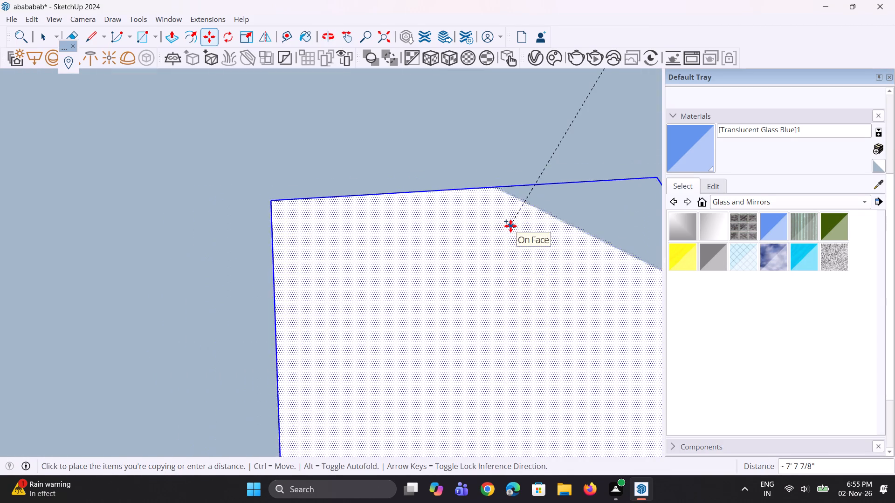
pyautogui.scroll(-12, 511, 223)
pyautogui.scroll(-16, 511, 223)
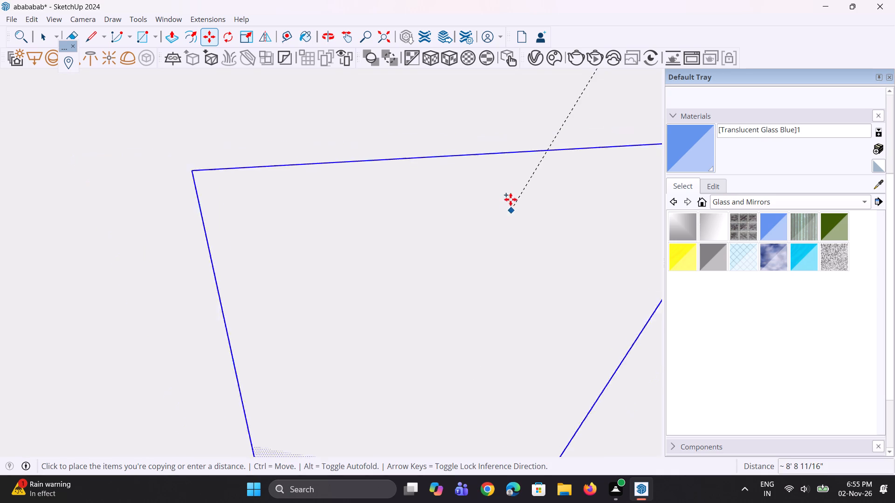
pyautogui.scroll(-19, 510, 199)
pyautogui.scroll(-13, 507, 189)
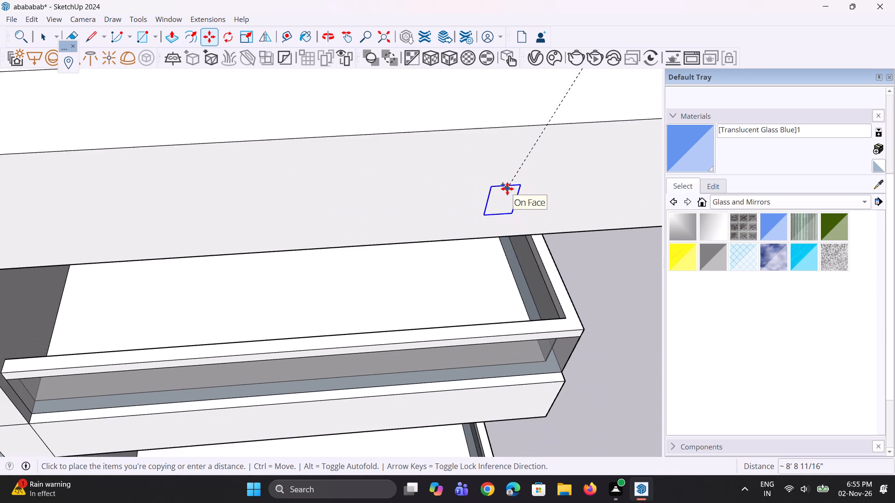
pyautogui.scroll(-10, 507, 189)
pyautogui.moveTo(535, 339); pyautogui.dragTo(534, 244, button='middle')
pyautogui.scroll(5, 524, 292)
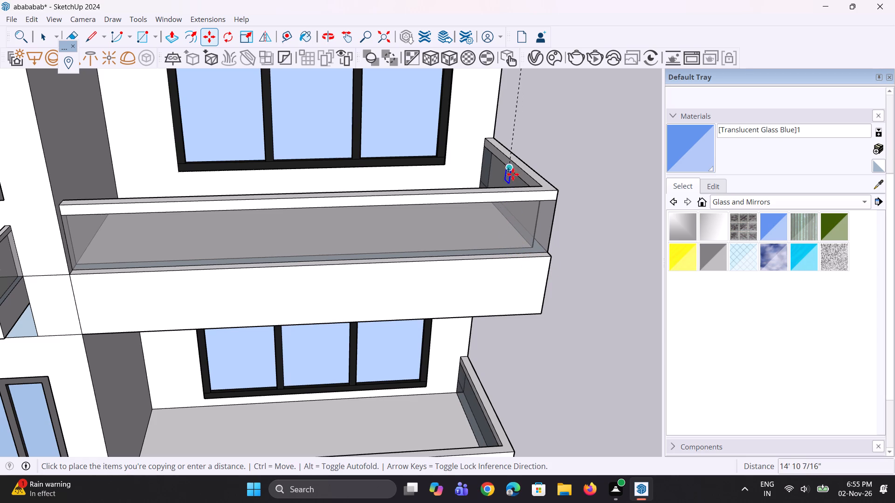
pyautogui.scroll(9, 495, 186)
pyautogui.moveTo(503, 204); pyautogui.dragTo(520, 278, button='middle')
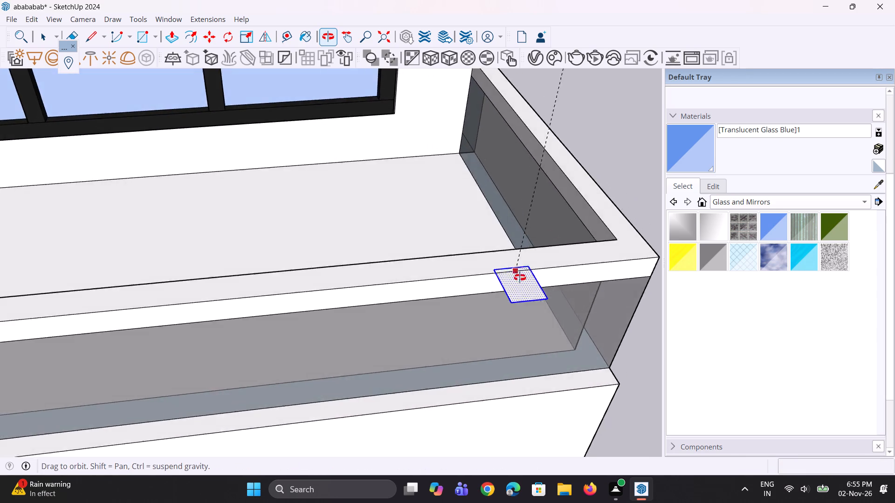
pyautogui.moveTo(520, 278); pyautogui.dragTo(527, 298, button='middle')
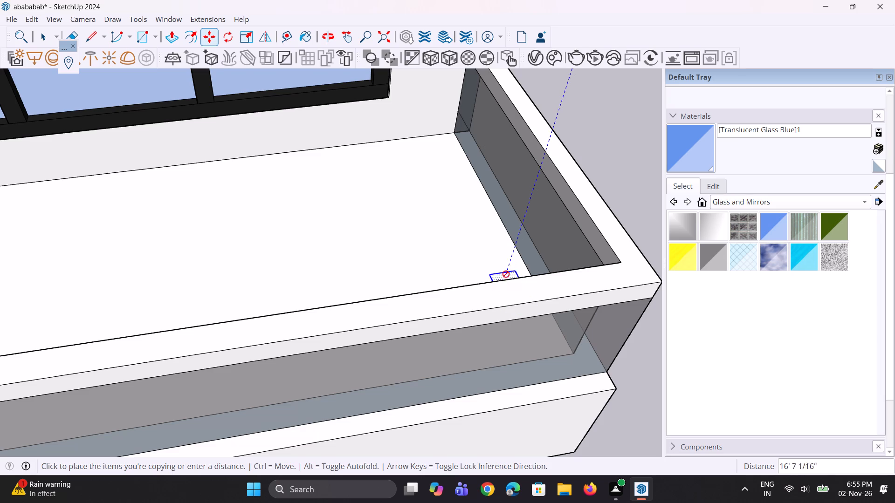
pyautogui.click(504, 271)
# Copy the small rectangle from the second right-hand balcony onto the third balcony's floor, about 17' 1" away, near its outer end.
pyautogui.scroll(-10, 493, 230)
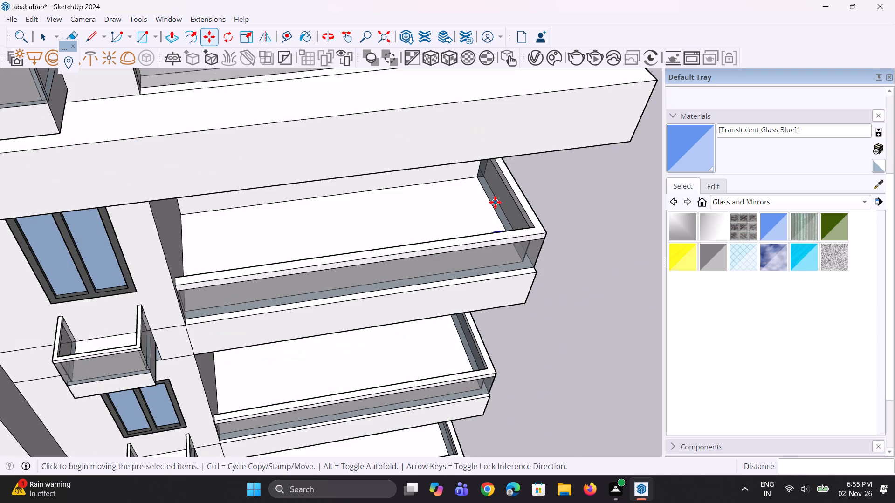
pyautogui.keyDown('ctrl'); pyautogui.scroll(6, 506, 253); pyautogui.keyUp('ctrl')
pyautogui.scroll(9, 490, 240)
pyautogui.moveTo(502, 218); pyautogui.dragTo(524, 306, button='middle')
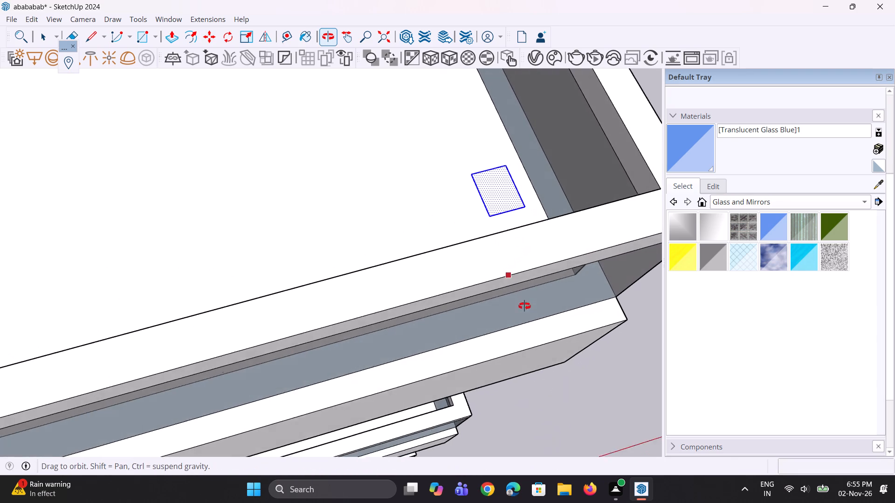
pyautogui.moveTo(524, 306); pyautogui.dragTo(524, 307, button='middle')
pyautogui.scroll(3, 508, 214)
pyautogui.moveTo(508, 218); pyautogui.dragTo(502, 292, button='middle')
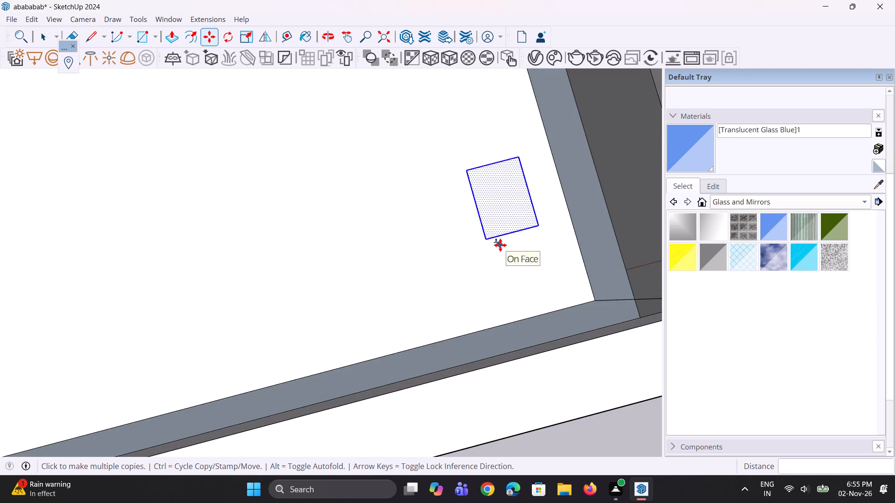
pyautogui.click(502, 223)
pyautogui.moveTo(530, 395); pyautogui.dragTo(507, 314, button='middle')
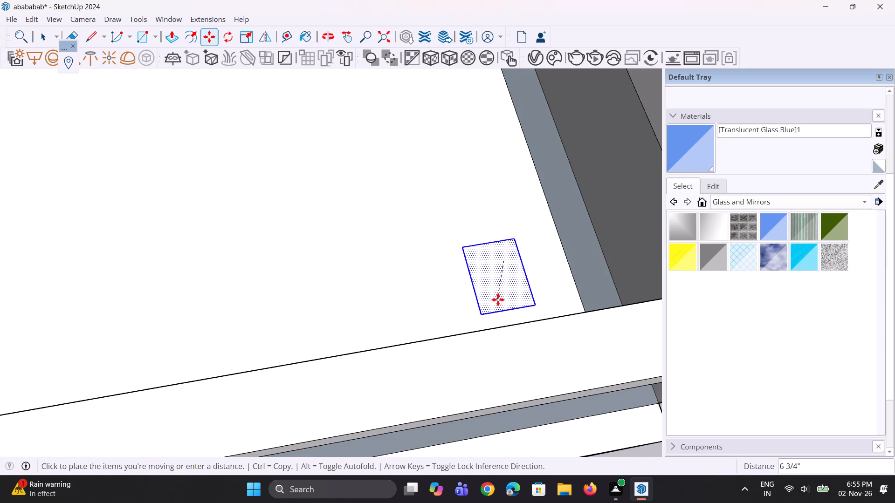
pyautogui.scroll(-4, 489, 372)
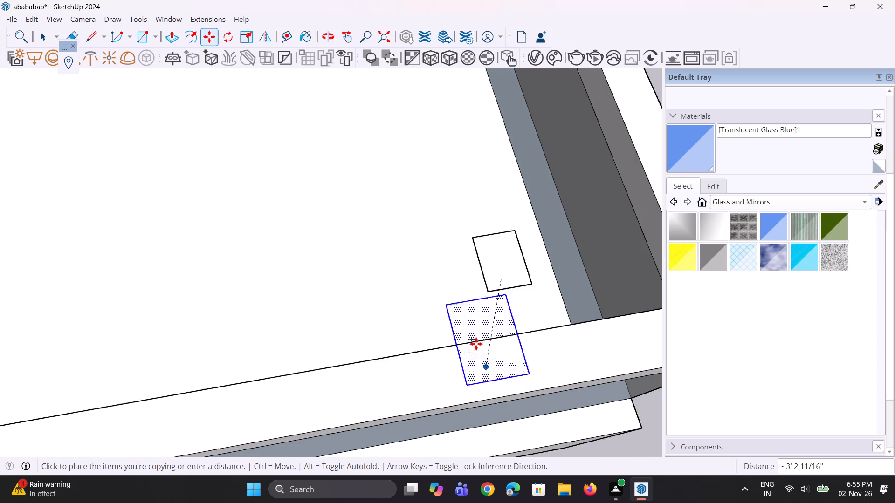
pyautogui.scroll(-20, 476, 344)
pyautogui.scroll(-1, 464, 319)
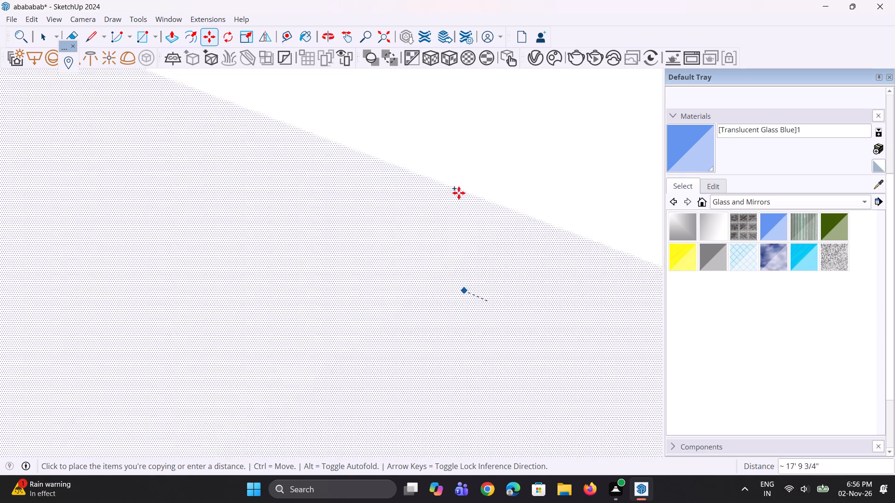
pyautogui.click(384, 41)
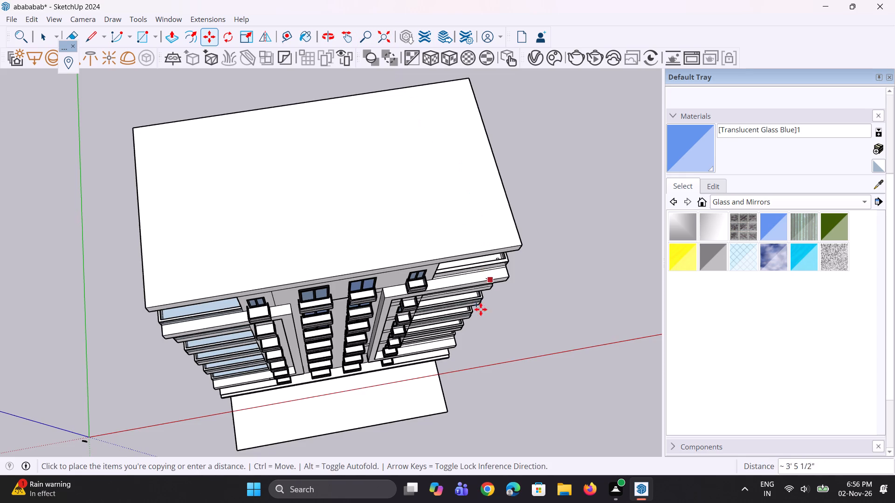
pyautogui.scroll(1, 474, 340)
pyautogui.moveTo(474, 340); pyautogui.dragTo(463, 257, button='middle')
pyautogui.scroll(18, 468, 287)
pyautogui.scroll(5, 497, 248)
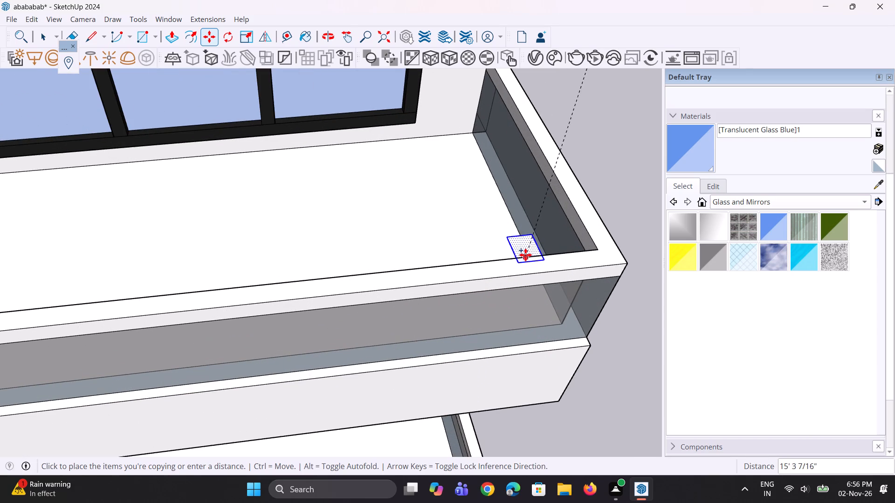
pyautogui.moveTo(507, 250); pyautogui.dragTo(512, 325, button='middle')
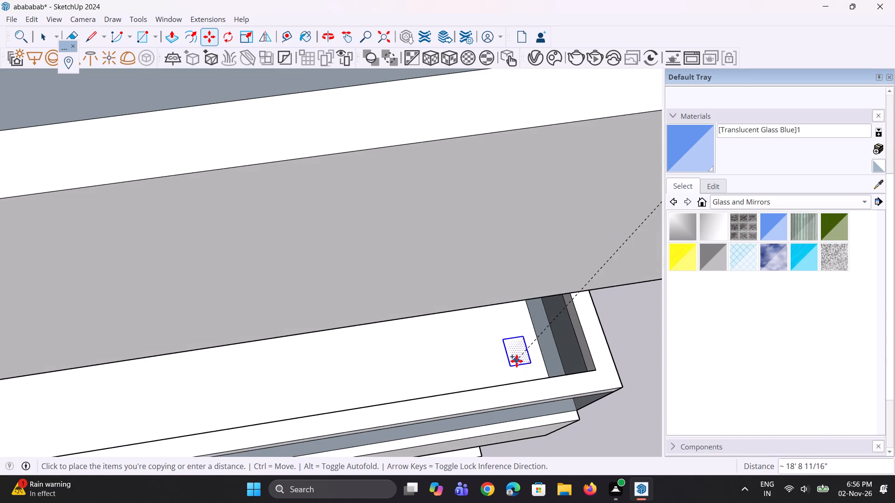
pyautogui.click(513, 340)
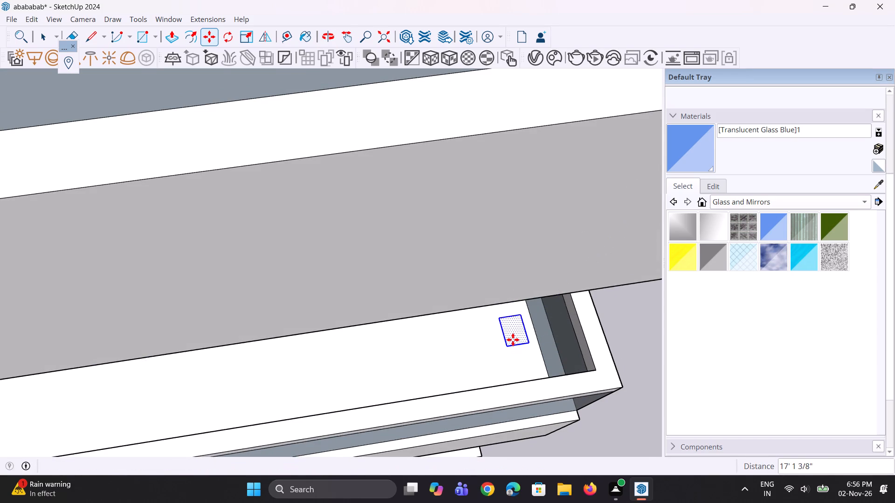
# Copy the small rectangle from the third right-hand balcony onto the fourth balcony's floor, about 17' 3" away, near its outer end.
pyautogui.click(513, 340)
pyautogui.scroll(-8, 508, 364)
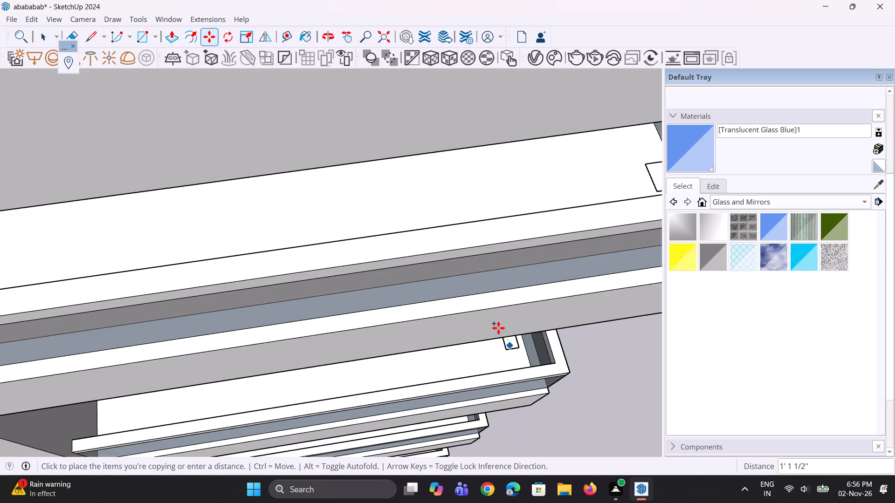
pyautogui.scroll(-4, 498, 328)
pyautogui.moveTo(508, 425); pyautogui.dragTo(515, 319, button='middle')
pyautogui.scroll(-10, 502, 318)
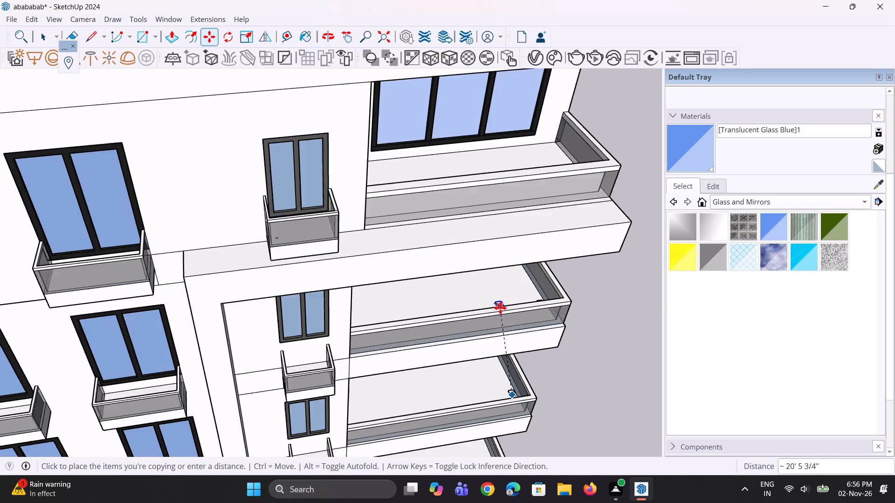
pyautogui.scroll(-5, 500, 308)
pyautogui.scroll(6, 503, 448)
pyautogui.scroll(11, 469, 397)
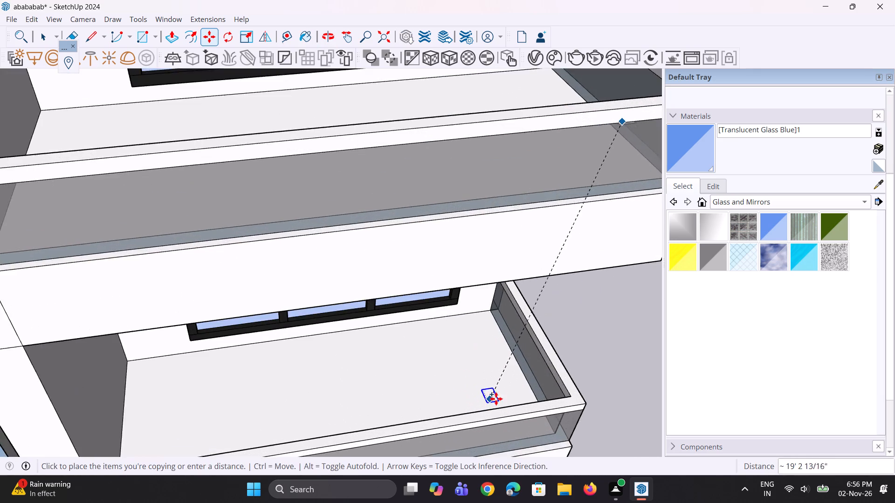
pyautogui.scroll(4, 497, 398)
pyautogui.scroll(1, 486, 352)
pyautogui.scroll(-5, 484, 350)
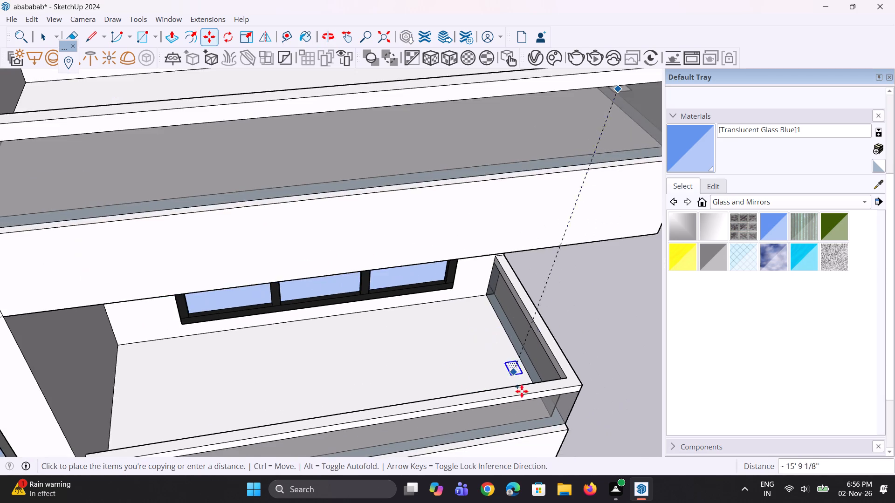
pyautogui.moveTo(522, 394); pyautogui.dragTo(521, 424, button='middle')
pyautogui.scroll(12, 524, 433)
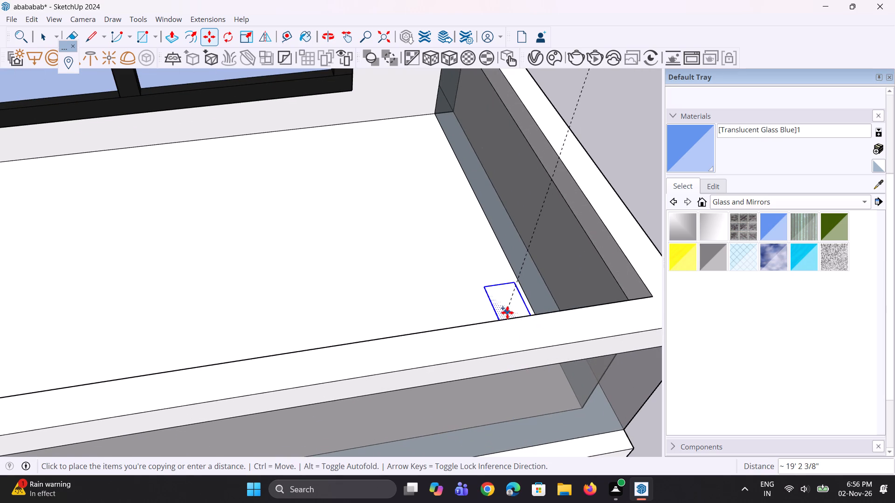
pyautogui.moveTo(507, 313); pyautogui.dragTo(526, 384, button='middle')
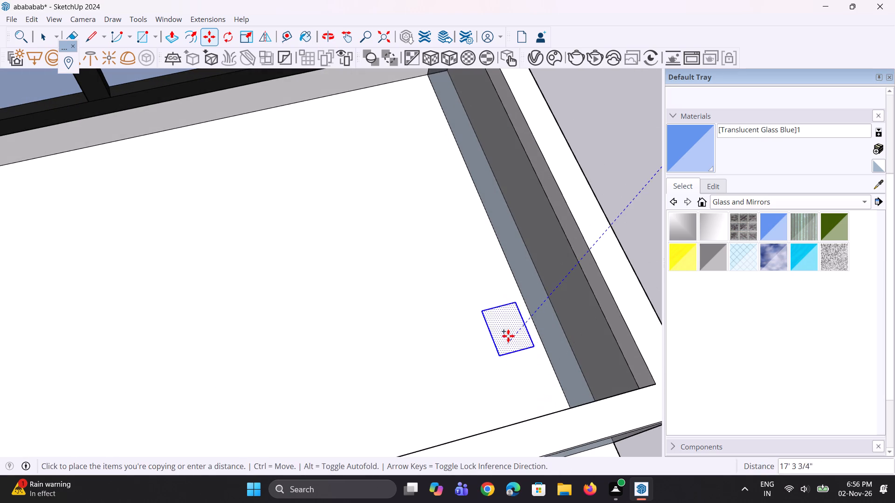
pyautogui.click(510, 342)
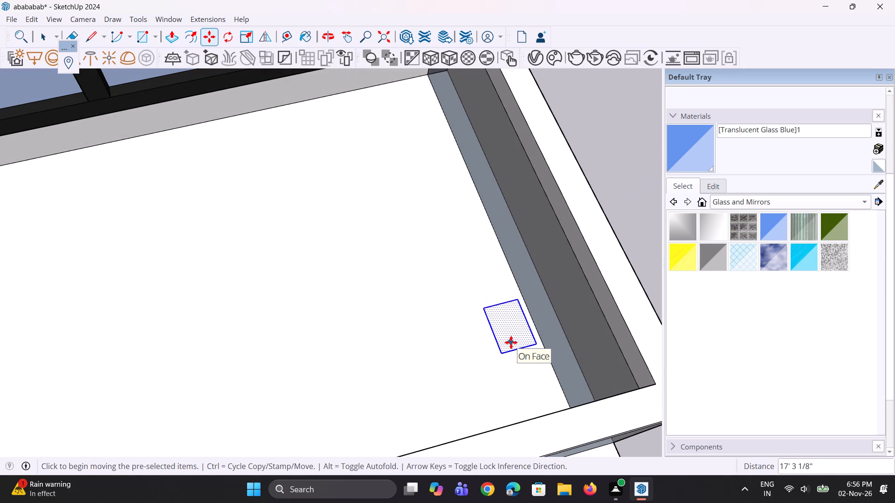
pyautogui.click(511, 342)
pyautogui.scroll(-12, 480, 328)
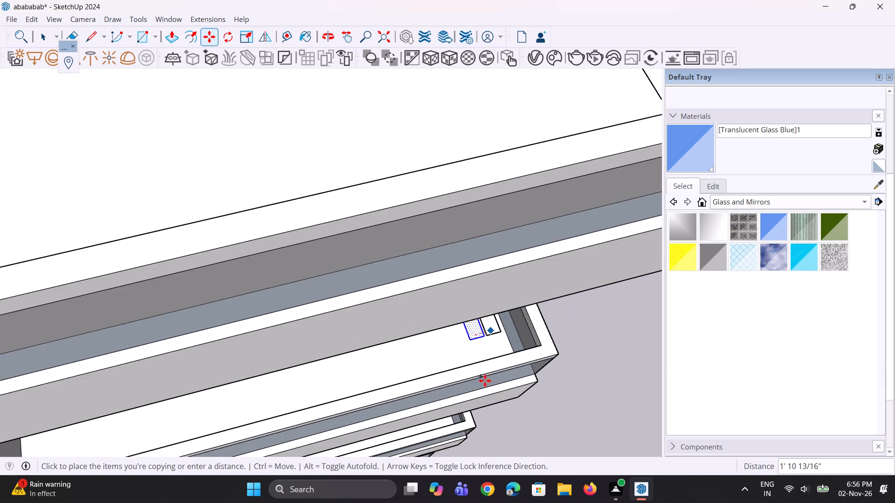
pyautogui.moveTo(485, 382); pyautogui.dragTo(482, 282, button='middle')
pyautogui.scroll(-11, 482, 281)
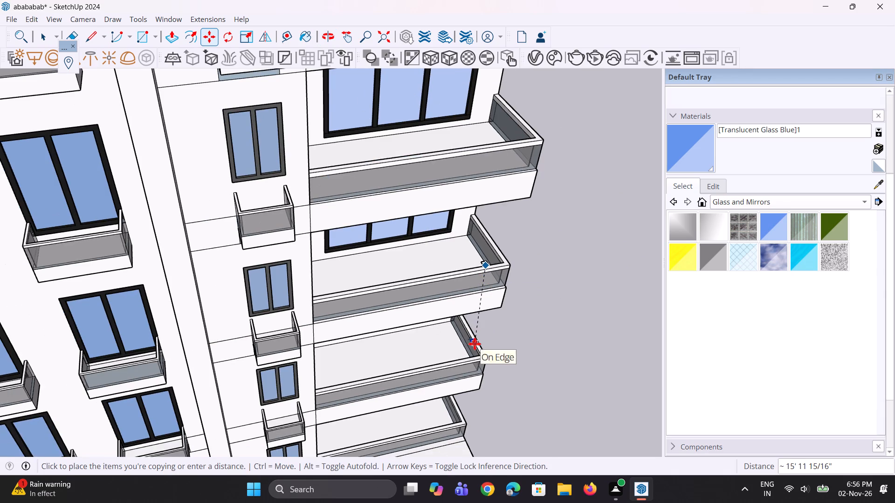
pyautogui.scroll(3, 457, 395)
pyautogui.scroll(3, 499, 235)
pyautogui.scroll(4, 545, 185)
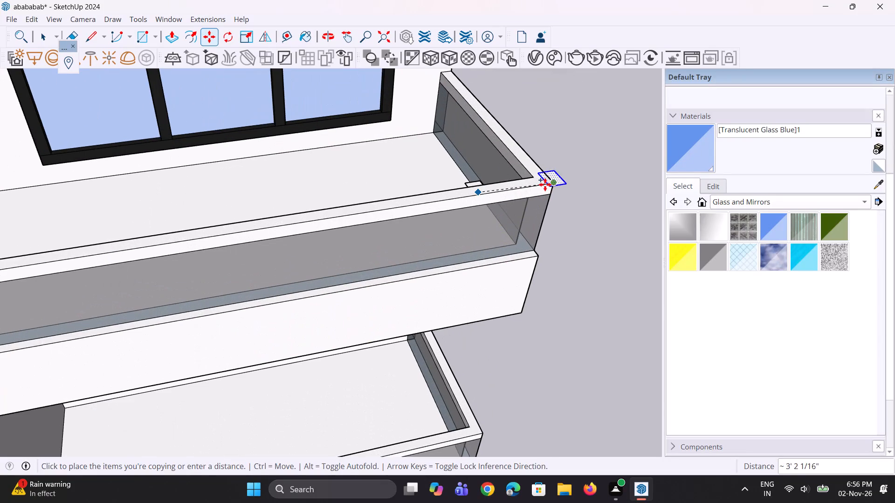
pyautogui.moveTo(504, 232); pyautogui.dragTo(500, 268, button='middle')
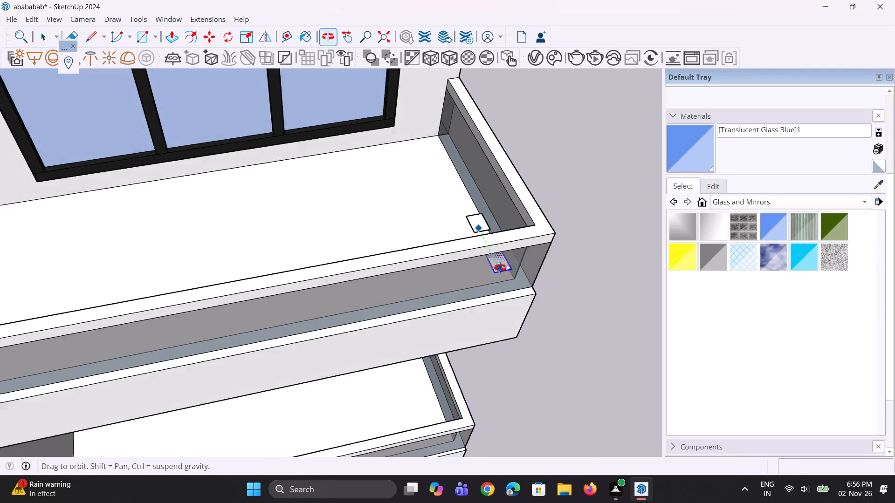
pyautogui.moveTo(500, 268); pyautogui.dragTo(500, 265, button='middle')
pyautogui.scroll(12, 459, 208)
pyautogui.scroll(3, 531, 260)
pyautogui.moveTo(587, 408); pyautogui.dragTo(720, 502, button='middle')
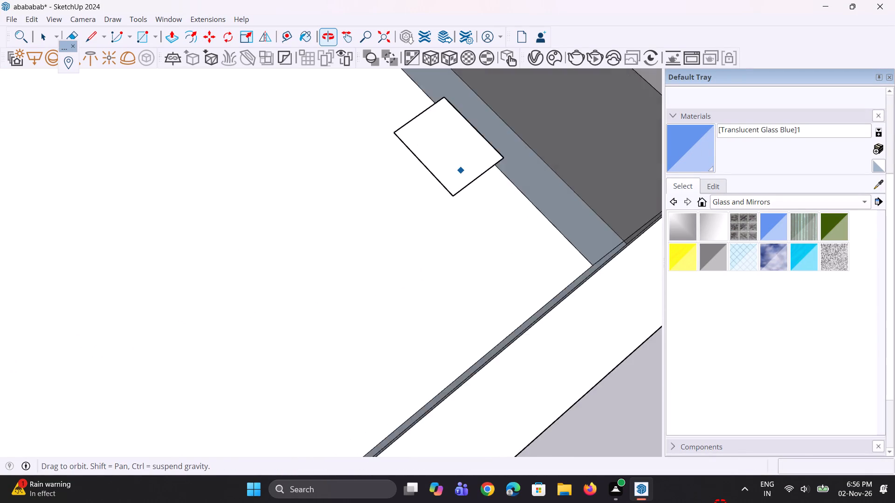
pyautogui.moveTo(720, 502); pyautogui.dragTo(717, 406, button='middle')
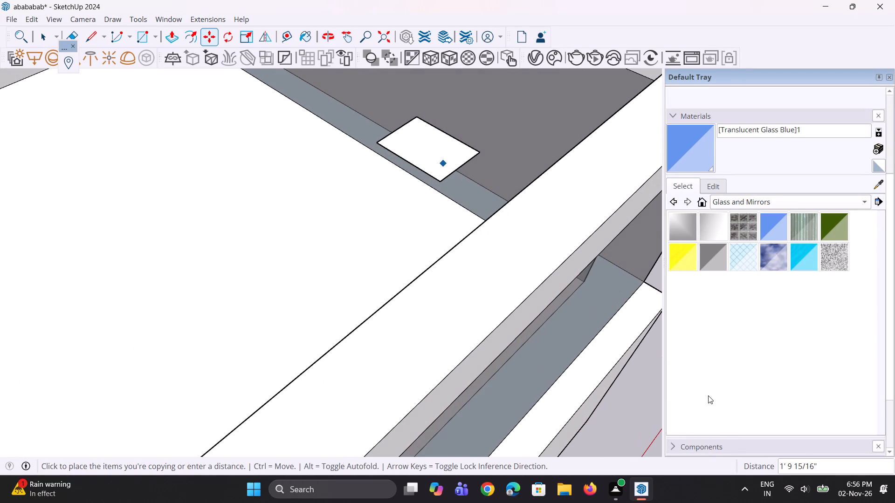
# Undo the small rectangle copies on the fourth, third and second right-hand balcony floors, keeping the one on the top balcony.
pyautogui.hotkey('ctrl', 'z')
pyautogui.hotkey('ctrl', 'z')
pyautogui.scroll(-5, 513, 411)
pyautogui.scroll(-6, 328, 358)
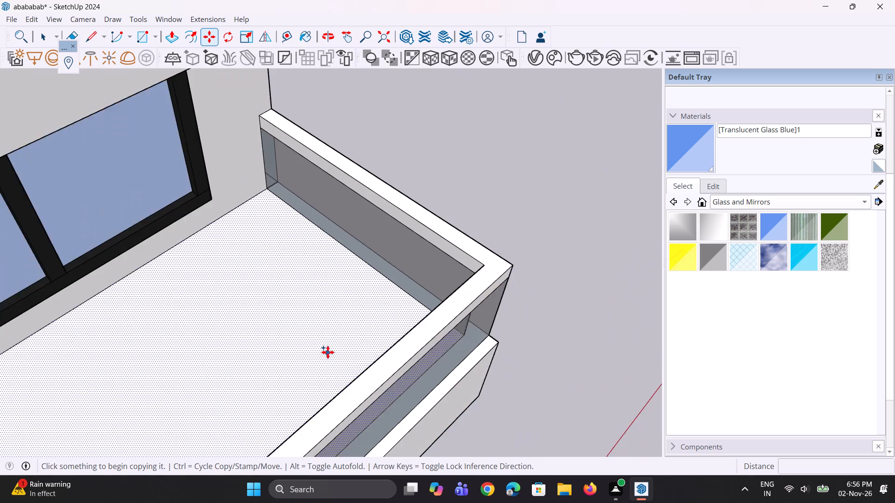
pyautogui.scroll(-17, 328, 352)
pyautogui.scroll(11, 348, 250)
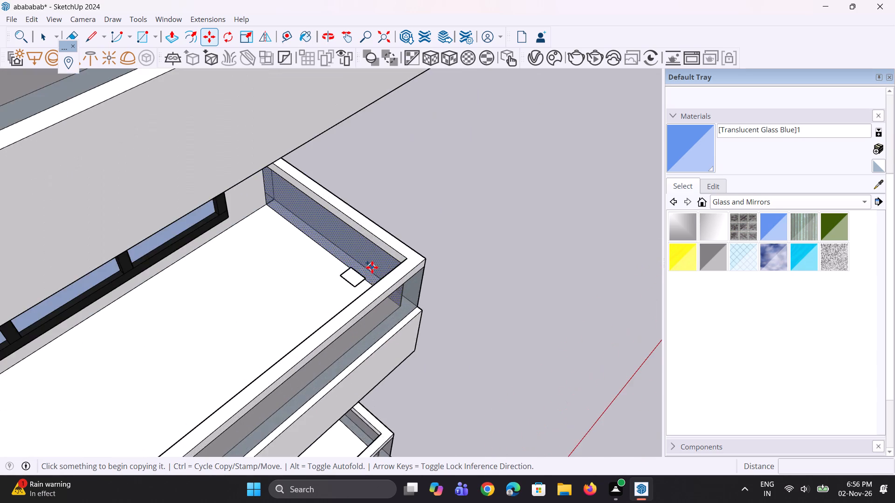
pyautogui.scroll(10, 372, 267)
pyautogui.moveTo(367, 290); pyautogui.dragTo(299, 353, button='middle')
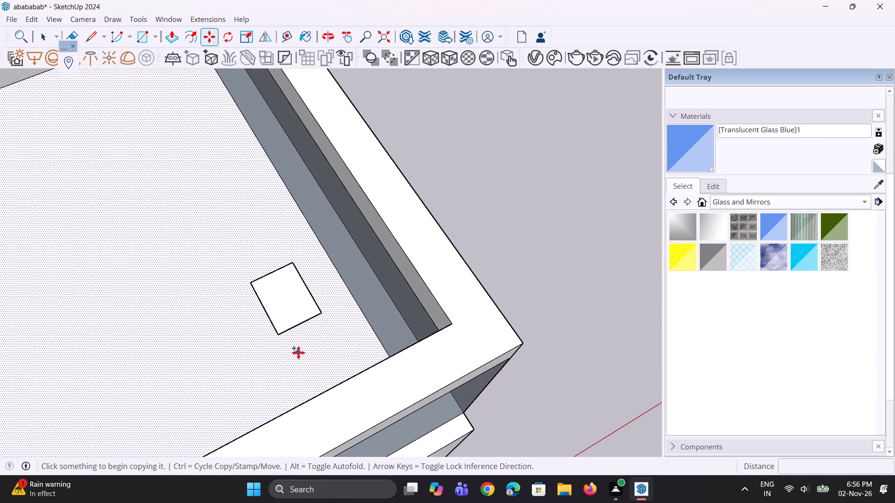
pyautogui.hotkey('ctrl', 'z')
pyautogui.scroll(-17, 381, 364)
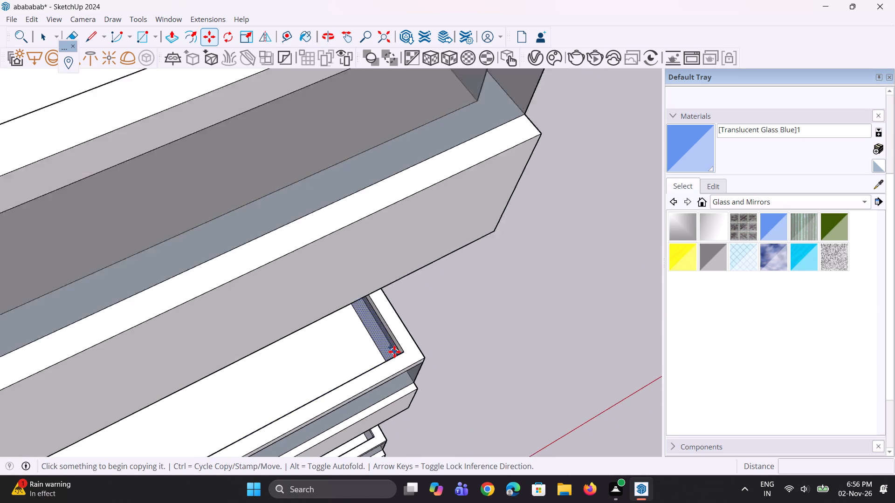
pyautogui.scroll(-6, 394, 352)
pyautogui.moveTo(391, 323); pyautogui.dragTo(387, 229, button='middle')
pyautogui.scroll(7, 390, 221)
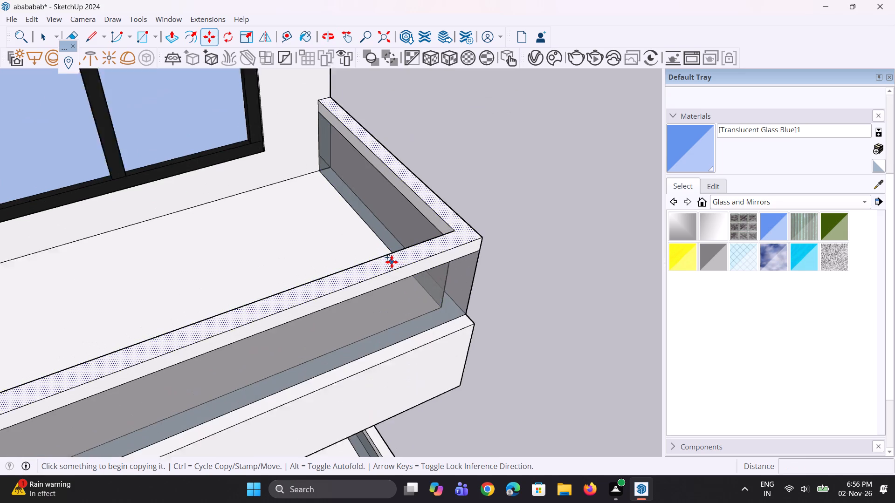
pyautogui.scroll(10, 392, 262)
pyautogui.moveTo(392, 262); pyautogui.dragTo(383, 377, button='middle')
pyautogui.scroll(1, 373, 314)
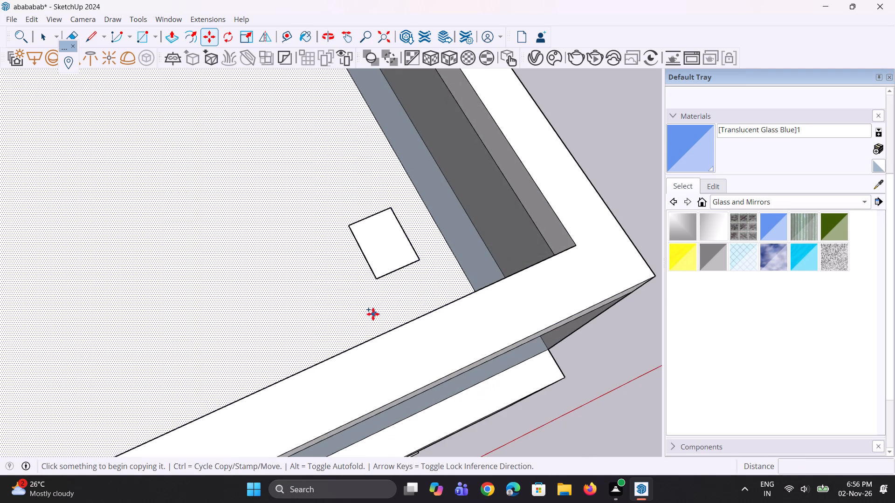
pyautogui.scroll(1, 398, 272)
pyautogui.press('space')
pyautogui.scroll(1, 413, 336)
pyautogui.moveTo(413, 336); pyautogui.dragTo(384, 279, button='middle')
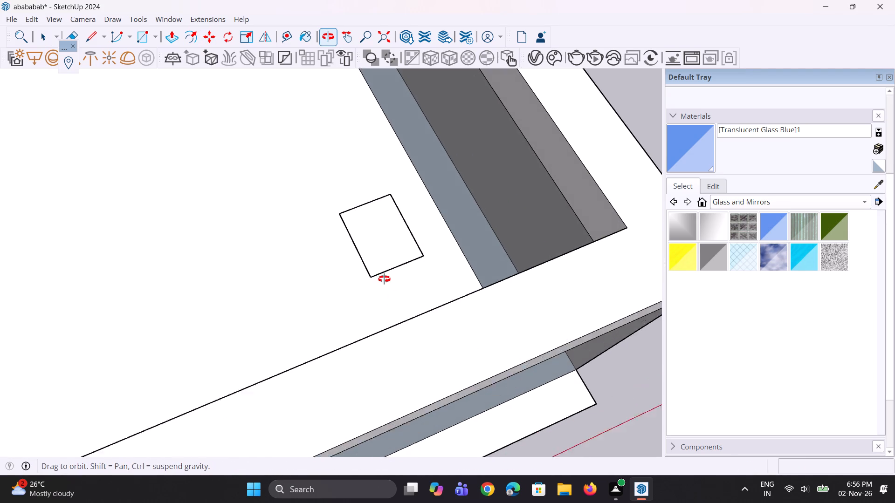
pyautogui.moveTo(384, 279); pyautogui.dragTo(282, 81, button='middle')
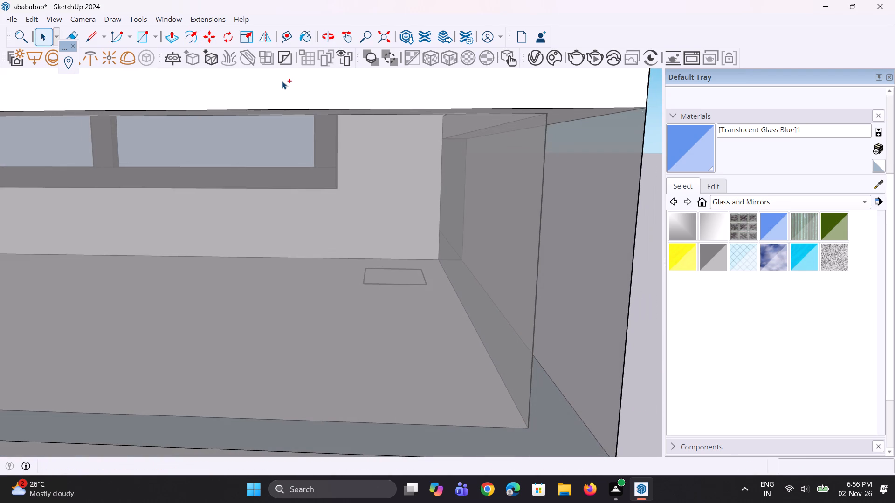
pyautogui.hotkey('ctrl', 'z')
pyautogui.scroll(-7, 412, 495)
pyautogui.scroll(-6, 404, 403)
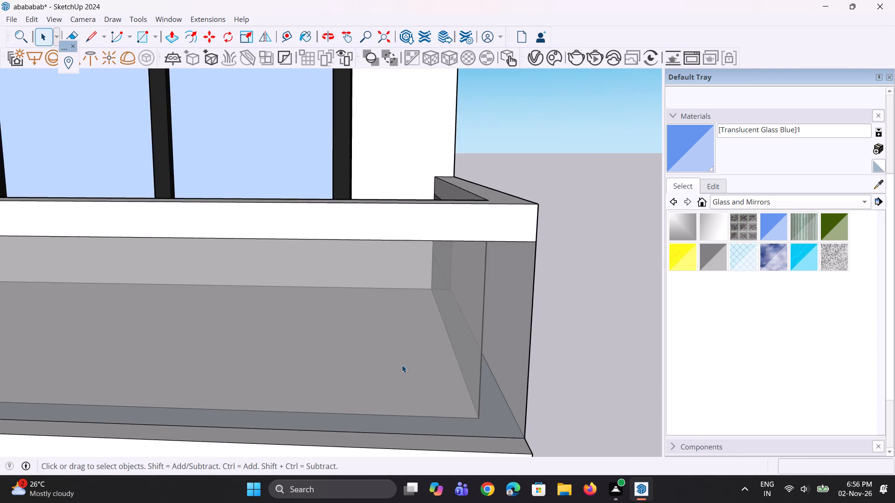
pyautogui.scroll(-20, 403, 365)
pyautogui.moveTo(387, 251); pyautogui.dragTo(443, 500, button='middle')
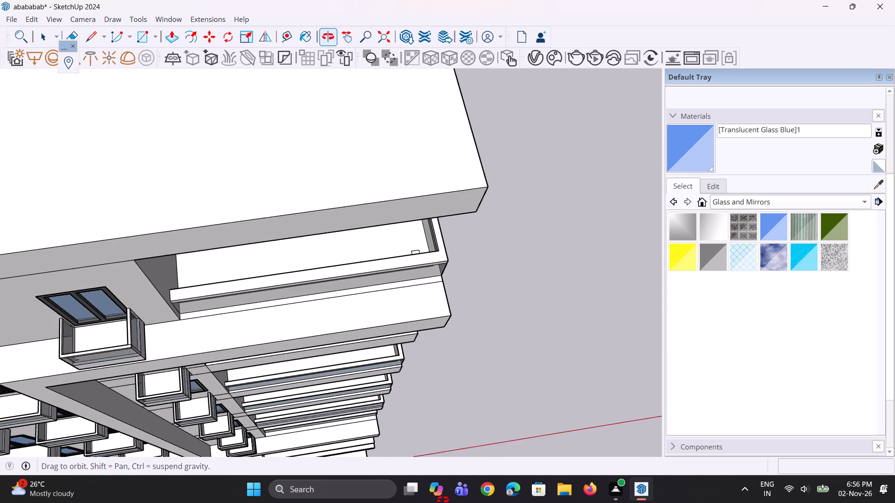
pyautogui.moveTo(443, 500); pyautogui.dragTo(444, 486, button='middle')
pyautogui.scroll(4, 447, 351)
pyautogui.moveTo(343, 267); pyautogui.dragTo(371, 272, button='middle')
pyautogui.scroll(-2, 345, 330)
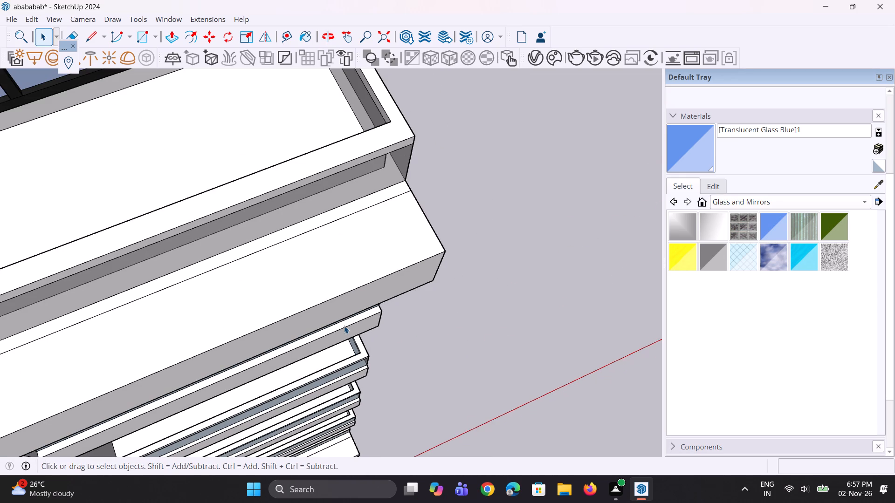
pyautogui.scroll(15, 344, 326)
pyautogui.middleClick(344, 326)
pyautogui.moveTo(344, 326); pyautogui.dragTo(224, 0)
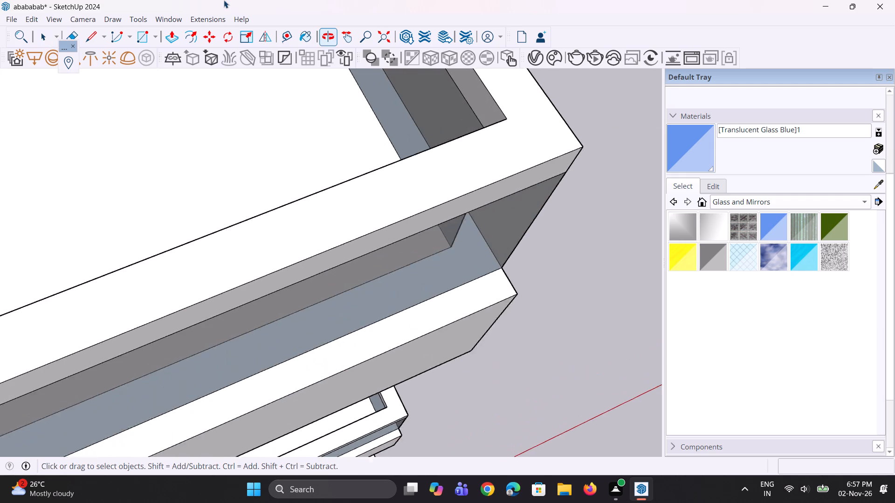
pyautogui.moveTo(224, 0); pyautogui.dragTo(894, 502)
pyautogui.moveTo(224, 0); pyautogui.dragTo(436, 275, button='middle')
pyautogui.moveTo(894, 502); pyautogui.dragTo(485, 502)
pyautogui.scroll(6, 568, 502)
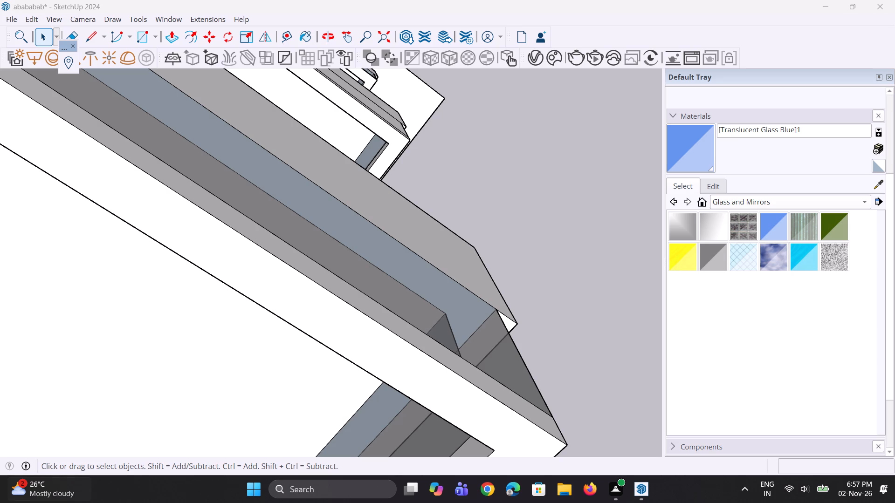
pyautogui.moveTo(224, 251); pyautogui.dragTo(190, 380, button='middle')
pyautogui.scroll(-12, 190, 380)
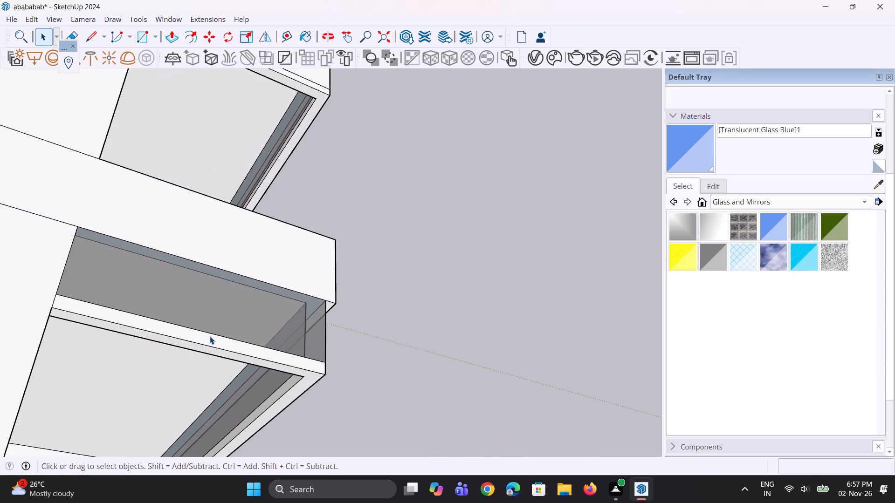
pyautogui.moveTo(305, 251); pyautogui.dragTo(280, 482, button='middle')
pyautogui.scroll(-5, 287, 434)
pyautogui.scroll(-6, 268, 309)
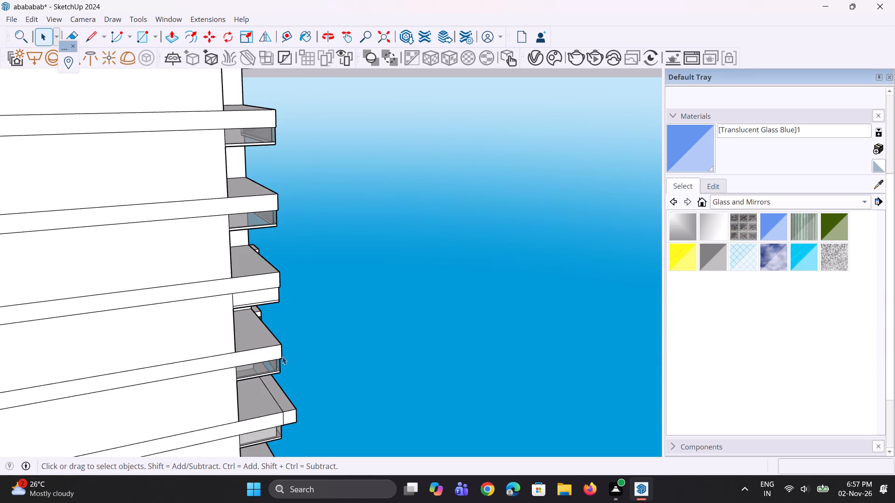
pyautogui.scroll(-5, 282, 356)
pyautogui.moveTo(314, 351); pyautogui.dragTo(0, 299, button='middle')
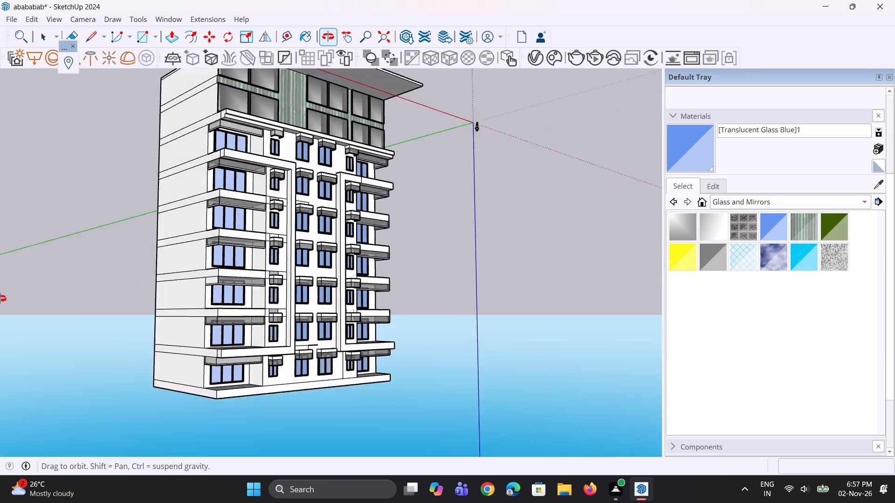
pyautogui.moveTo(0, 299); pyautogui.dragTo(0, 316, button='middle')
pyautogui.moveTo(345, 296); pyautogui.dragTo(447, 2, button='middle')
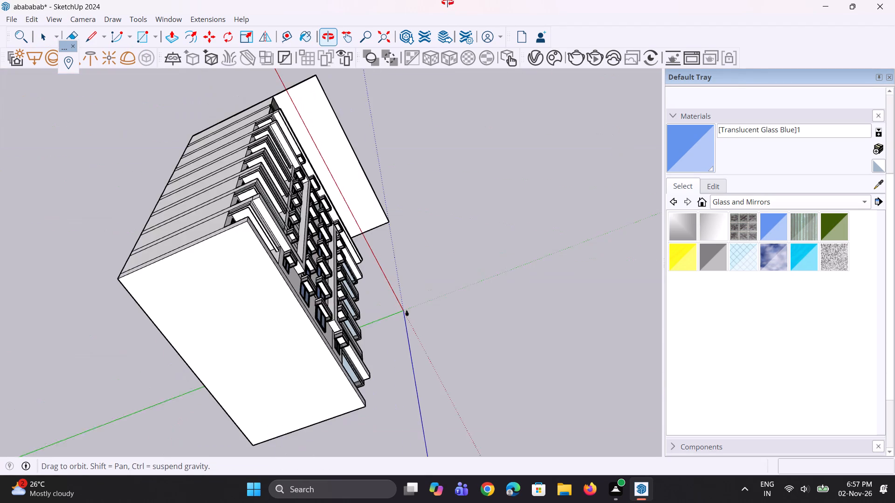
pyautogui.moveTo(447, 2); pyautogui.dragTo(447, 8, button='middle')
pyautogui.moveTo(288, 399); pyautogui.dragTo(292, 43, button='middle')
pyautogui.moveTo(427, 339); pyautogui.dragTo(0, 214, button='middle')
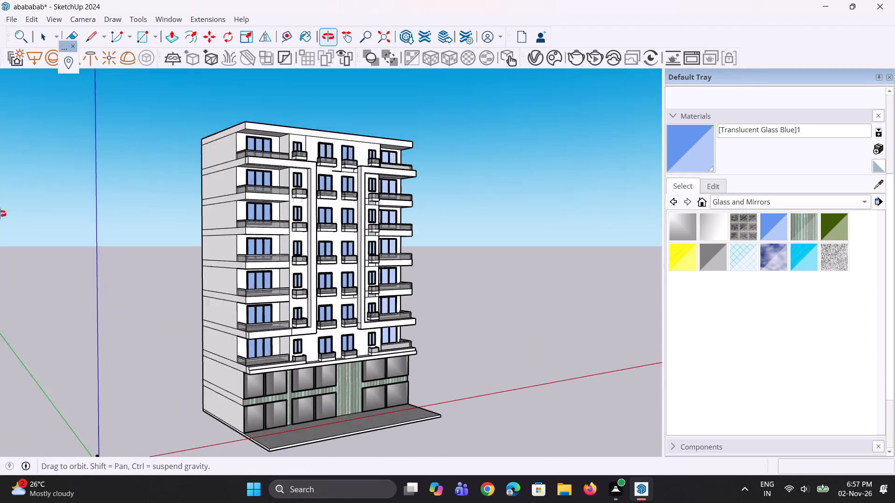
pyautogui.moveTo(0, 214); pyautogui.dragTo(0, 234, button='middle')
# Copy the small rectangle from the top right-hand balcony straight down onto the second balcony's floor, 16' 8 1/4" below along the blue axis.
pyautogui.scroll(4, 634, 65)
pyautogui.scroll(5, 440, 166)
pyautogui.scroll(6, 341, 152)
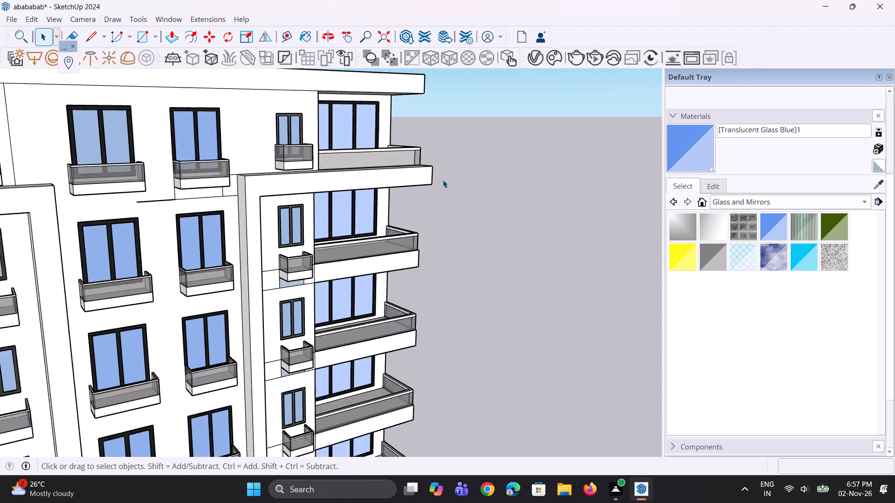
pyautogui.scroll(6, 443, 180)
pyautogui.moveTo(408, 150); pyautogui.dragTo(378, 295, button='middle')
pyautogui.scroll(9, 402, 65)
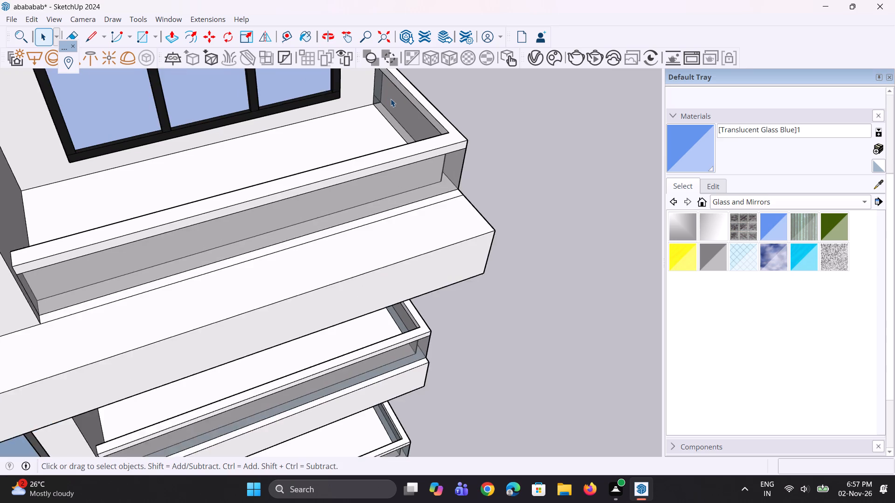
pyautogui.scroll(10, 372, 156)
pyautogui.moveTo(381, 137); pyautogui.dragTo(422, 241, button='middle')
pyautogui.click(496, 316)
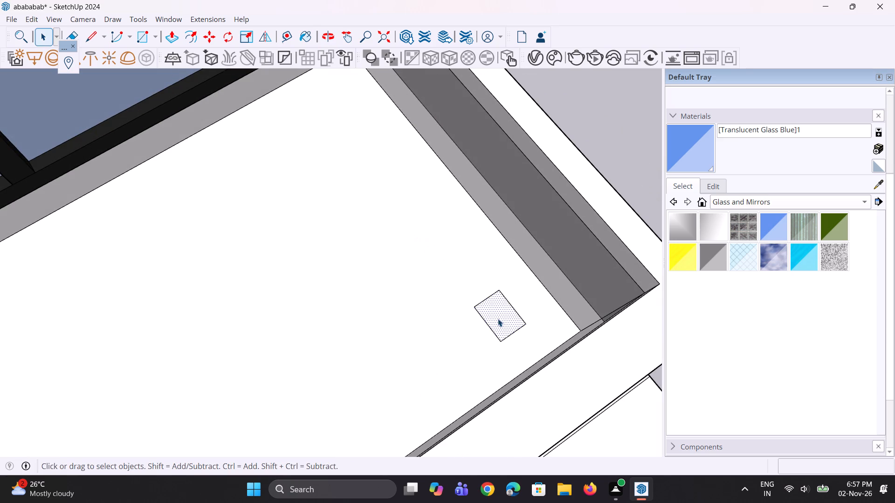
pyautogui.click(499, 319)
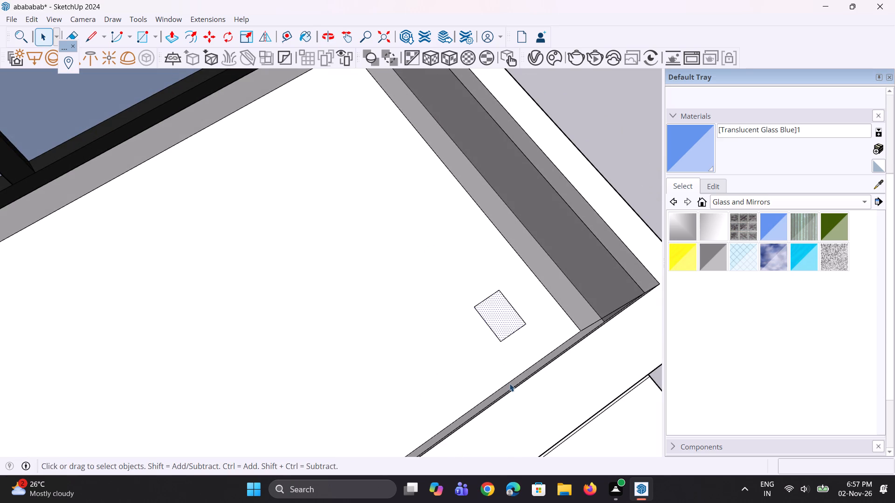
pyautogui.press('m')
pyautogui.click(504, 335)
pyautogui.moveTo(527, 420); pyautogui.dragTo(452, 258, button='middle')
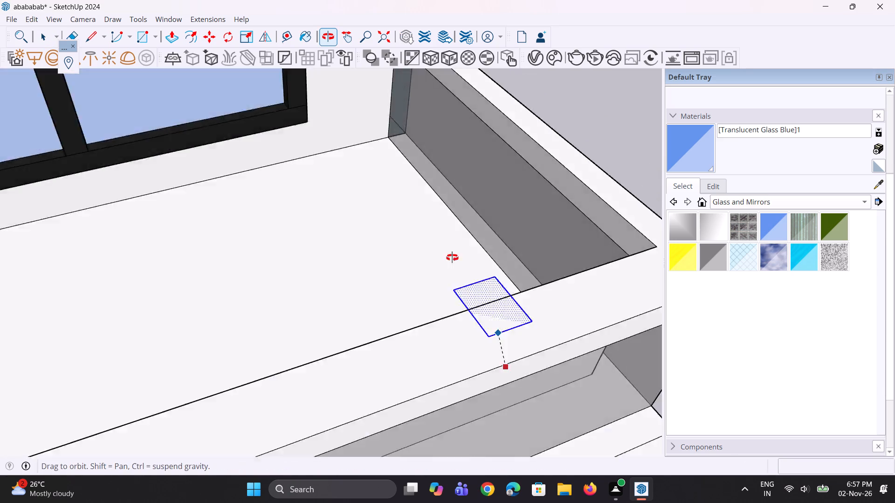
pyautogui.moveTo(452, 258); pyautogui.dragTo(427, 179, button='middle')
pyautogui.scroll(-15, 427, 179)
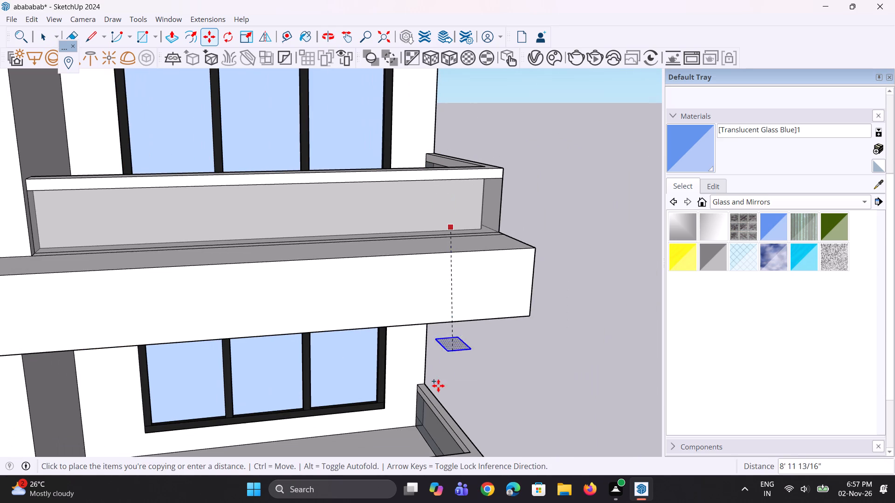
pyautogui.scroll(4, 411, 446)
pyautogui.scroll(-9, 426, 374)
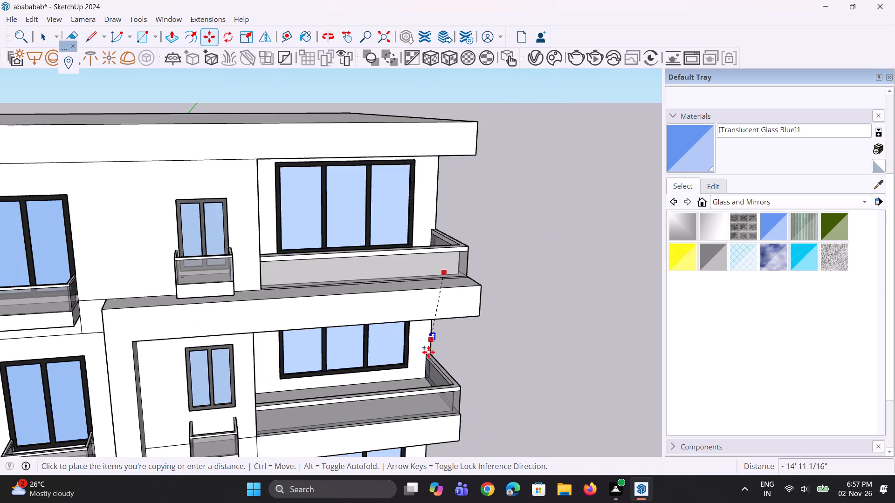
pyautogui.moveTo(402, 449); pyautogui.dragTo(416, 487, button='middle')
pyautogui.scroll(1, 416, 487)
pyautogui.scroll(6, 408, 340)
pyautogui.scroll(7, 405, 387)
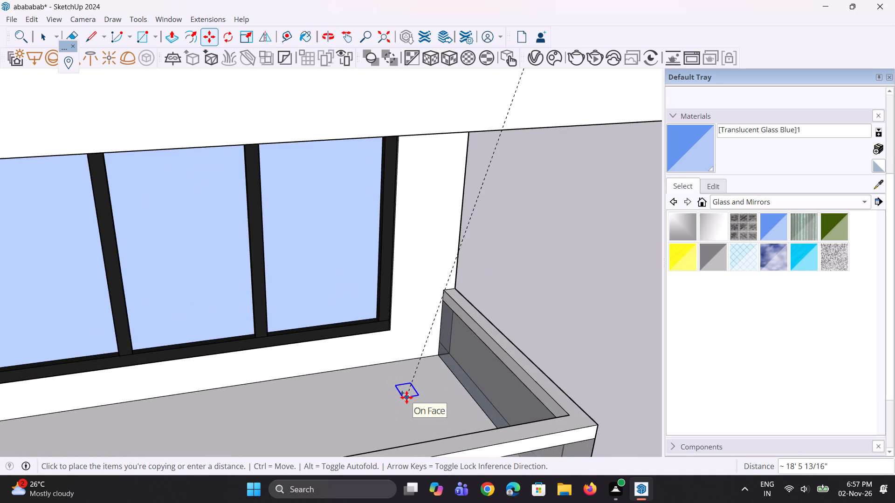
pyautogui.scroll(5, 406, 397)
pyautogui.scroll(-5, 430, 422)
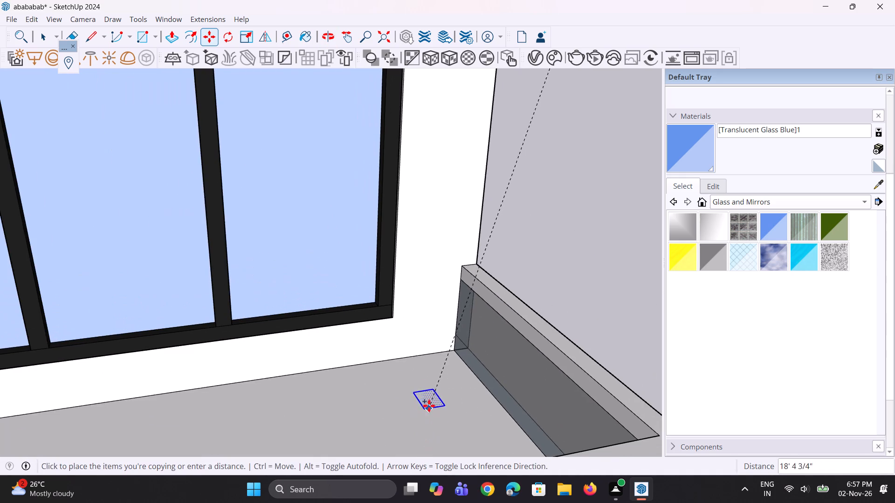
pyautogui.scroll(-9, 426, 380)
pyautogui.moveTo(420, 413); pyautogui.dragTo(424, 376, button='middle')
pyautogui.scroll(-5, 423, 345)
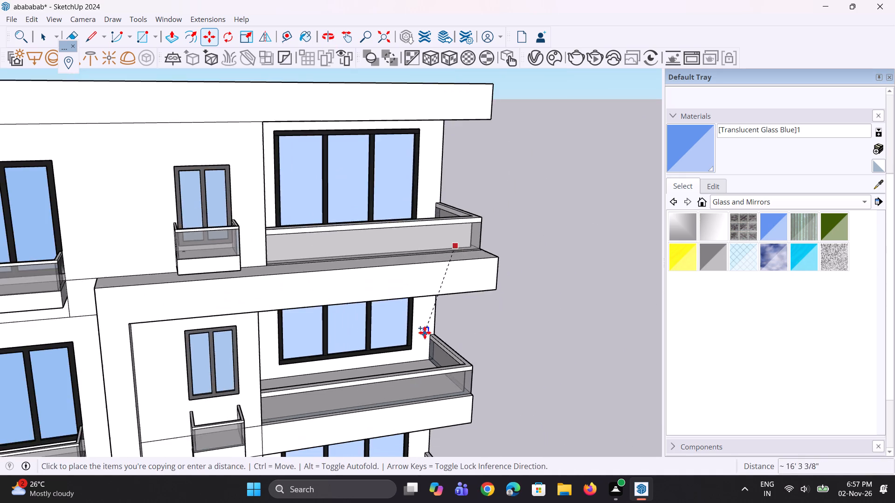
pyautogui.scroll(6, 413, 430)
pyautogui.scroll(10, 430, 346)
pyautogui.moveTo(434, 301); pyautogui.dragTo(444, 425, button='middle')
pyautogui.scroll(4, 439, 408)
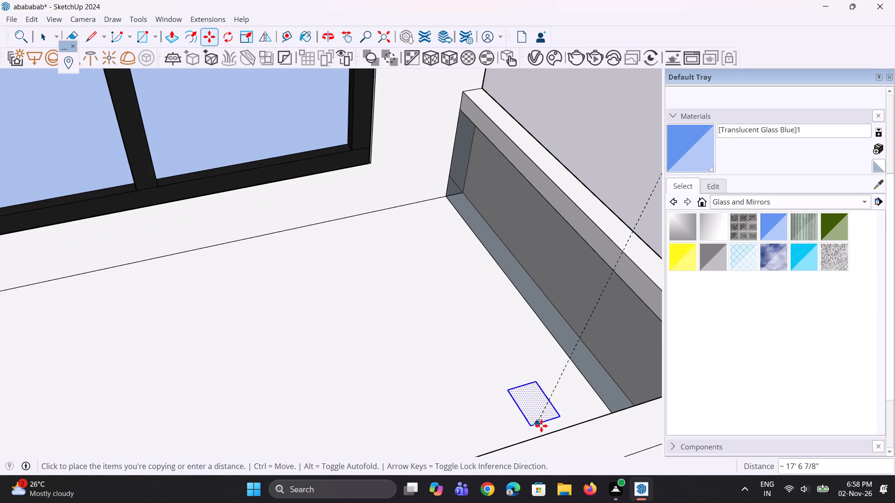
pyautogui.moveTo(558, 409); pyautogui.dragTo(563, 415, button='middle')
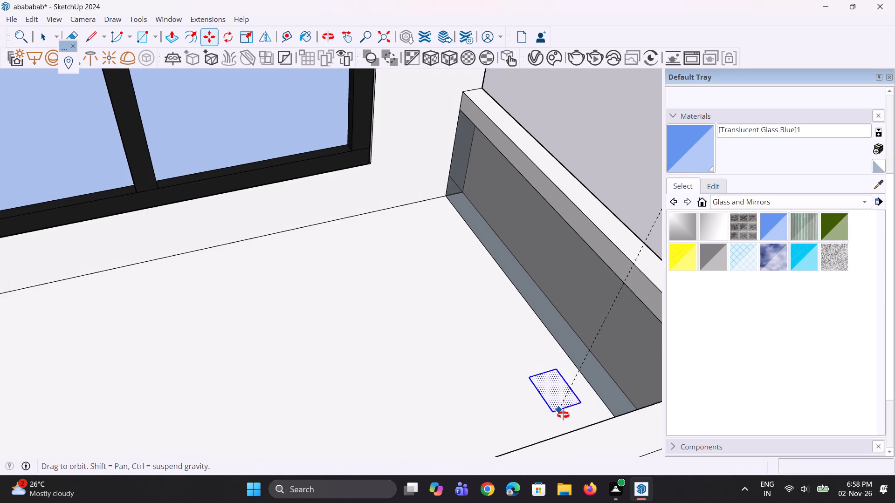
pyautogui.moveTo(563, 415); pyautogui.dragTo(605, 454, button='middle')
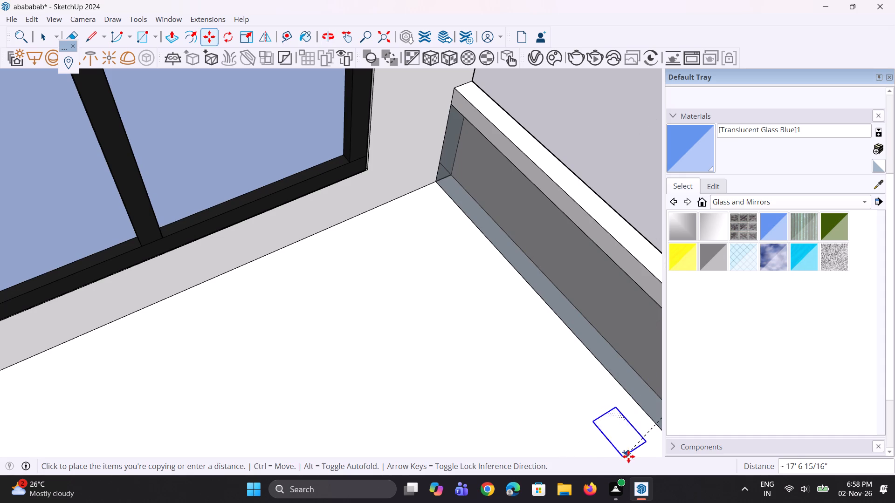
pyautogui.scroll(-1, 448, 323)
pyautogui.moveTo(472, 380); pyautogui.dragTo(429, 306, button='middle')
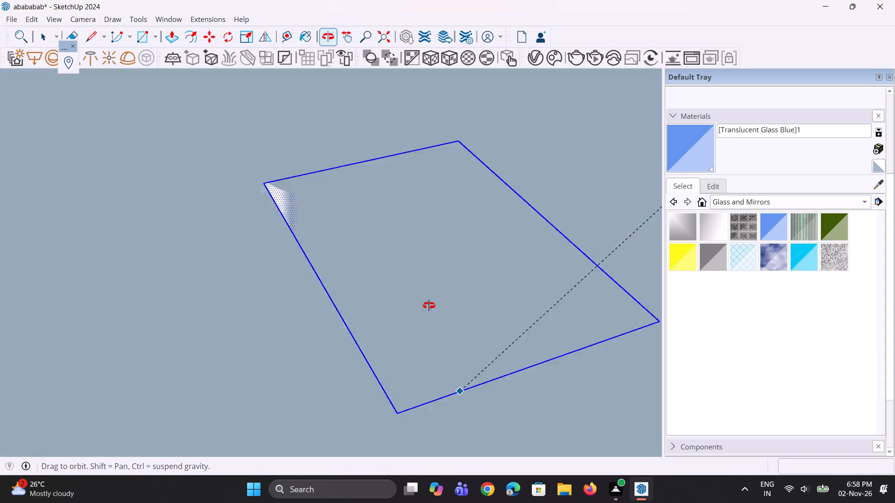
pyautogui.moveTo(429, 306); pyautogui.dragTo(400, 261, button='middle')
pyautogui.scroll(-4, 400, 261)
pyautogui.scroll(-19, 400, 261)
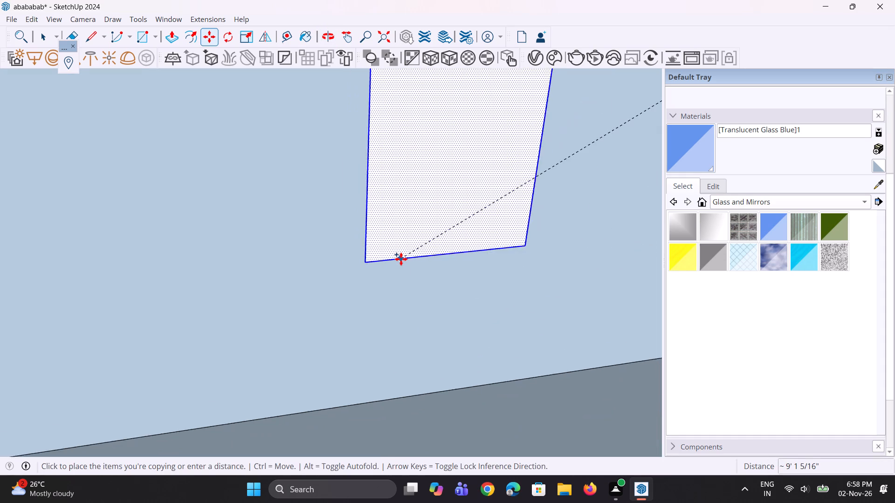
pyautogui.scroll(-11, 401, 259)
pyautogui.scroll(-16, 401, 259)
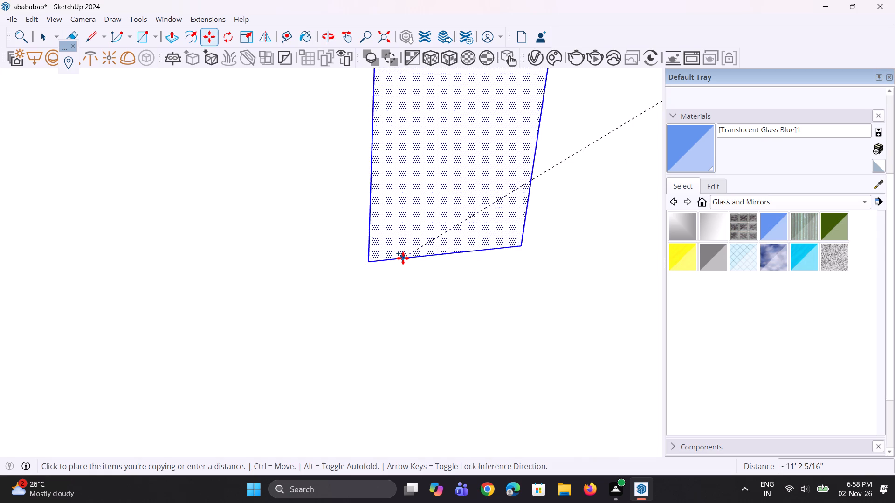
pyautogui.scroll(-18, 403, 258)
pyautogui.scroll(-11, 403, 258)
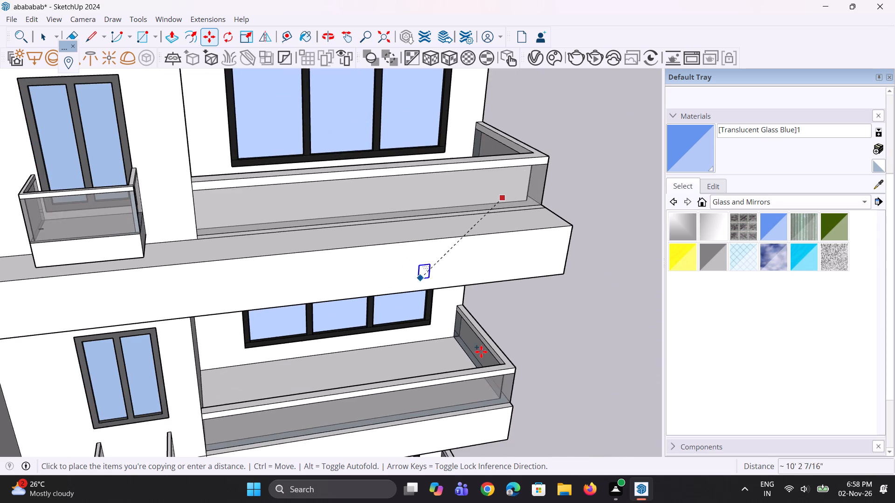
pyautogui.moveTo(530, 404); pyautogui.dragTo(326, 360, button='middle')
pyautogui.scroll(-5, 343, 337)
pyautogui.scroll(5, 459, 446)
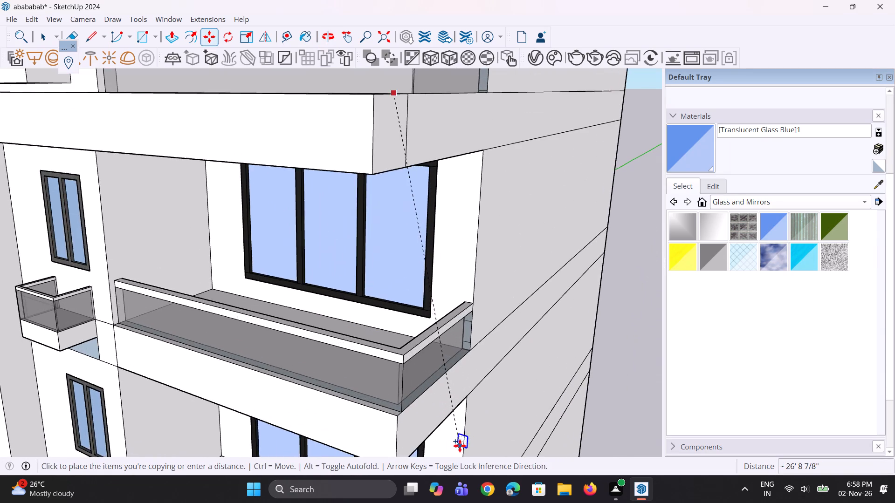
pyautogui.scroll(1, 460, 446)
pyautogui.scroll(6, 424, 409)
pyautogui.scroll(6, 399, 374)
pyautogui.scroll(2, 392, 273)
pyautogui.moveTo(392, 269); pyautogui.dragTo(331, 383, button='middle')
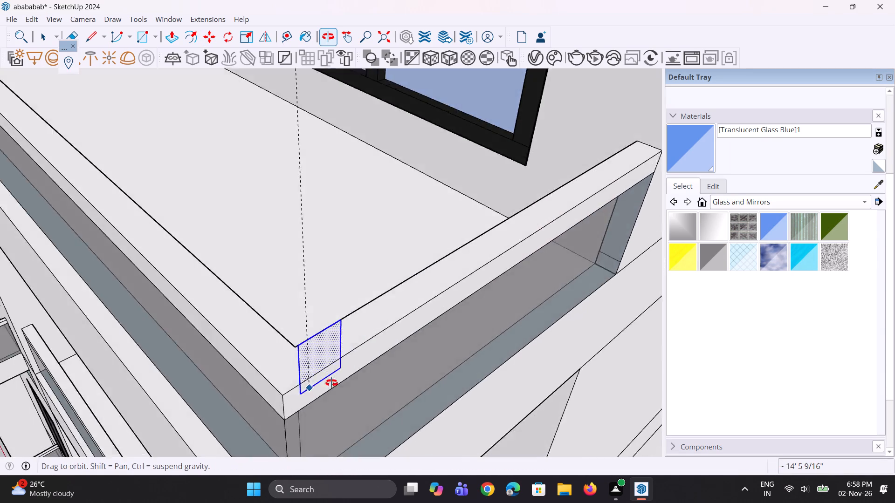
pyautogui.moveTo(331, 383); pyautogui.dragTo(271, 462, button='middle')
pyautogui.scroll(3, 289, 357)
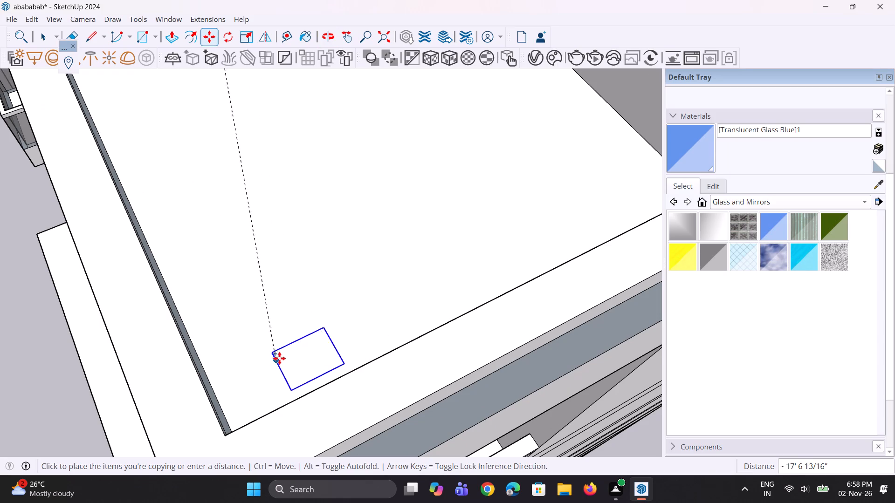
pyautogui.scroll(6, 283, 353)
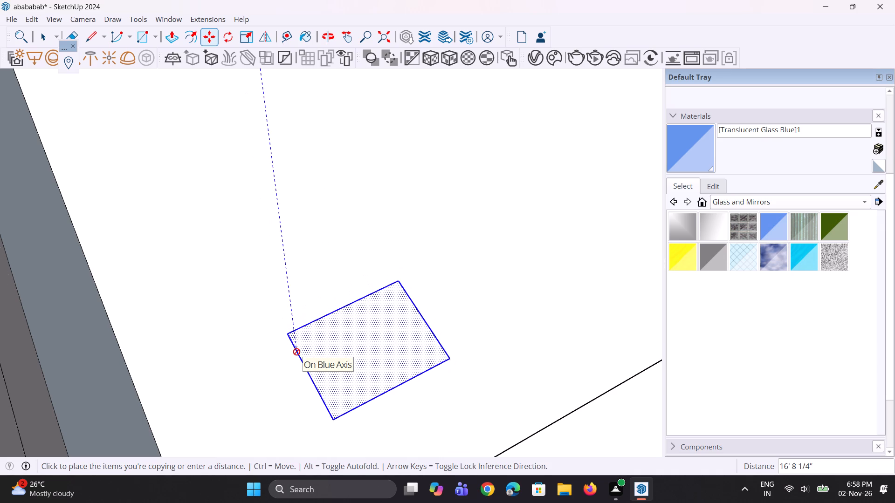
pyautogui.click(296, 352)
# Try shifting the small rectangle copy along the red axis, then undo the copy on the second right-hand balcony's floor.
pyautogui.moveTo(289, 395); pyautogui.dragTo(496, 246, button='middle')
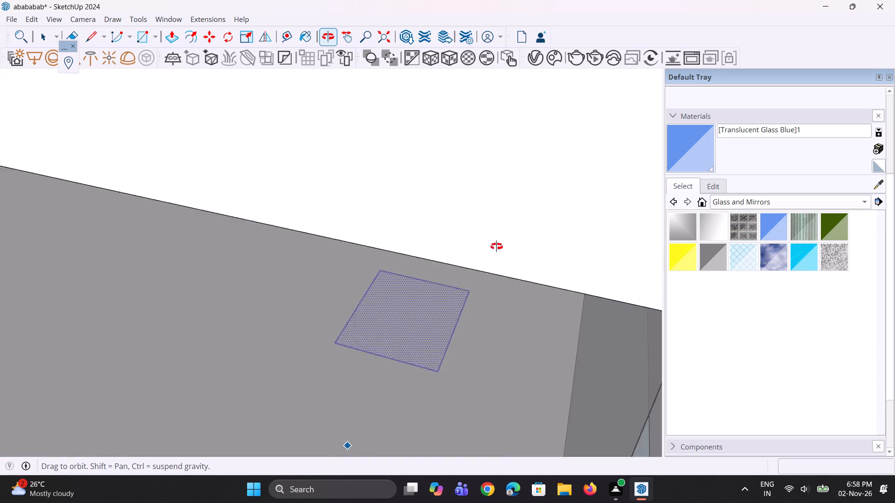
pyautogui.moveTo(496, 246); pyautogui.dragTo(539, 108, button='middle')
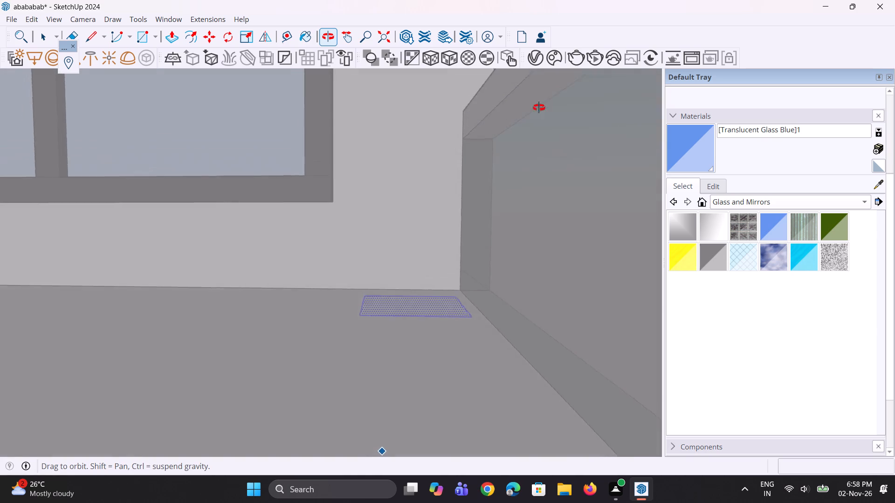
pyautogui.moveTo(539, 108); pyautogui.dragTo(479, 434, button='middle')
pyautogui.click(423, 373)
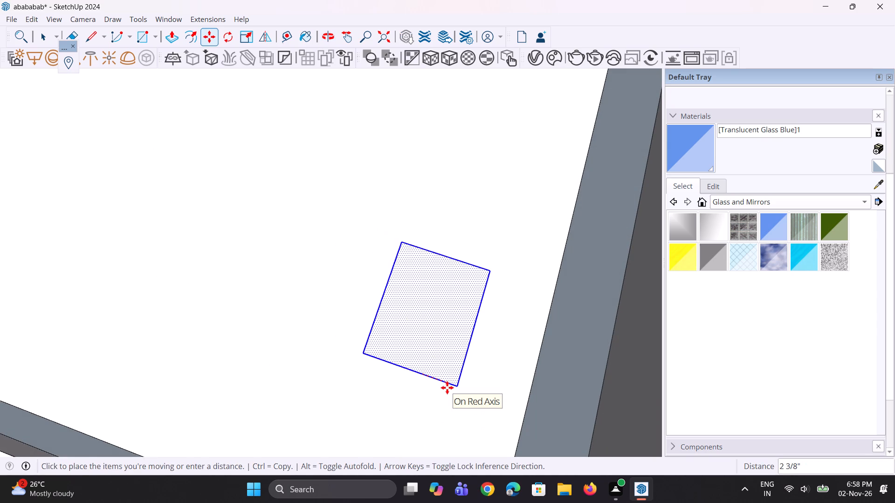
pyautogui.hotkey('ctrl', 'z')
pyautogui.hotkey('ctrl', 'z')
# Measure the distance from the side railing's base to the small rectangle on the top right-hand balcony's floor.
pyautogui.keyDown('ctrl'); pyautogui.scroll(-5, 447, 387); pyautogui.keyUp('ctrl')
pyautogui.scroll(-6, 447, 384)
pyautogui.moveTo(447, 420); pyautogui.dragTo(463, 343, button='middle')
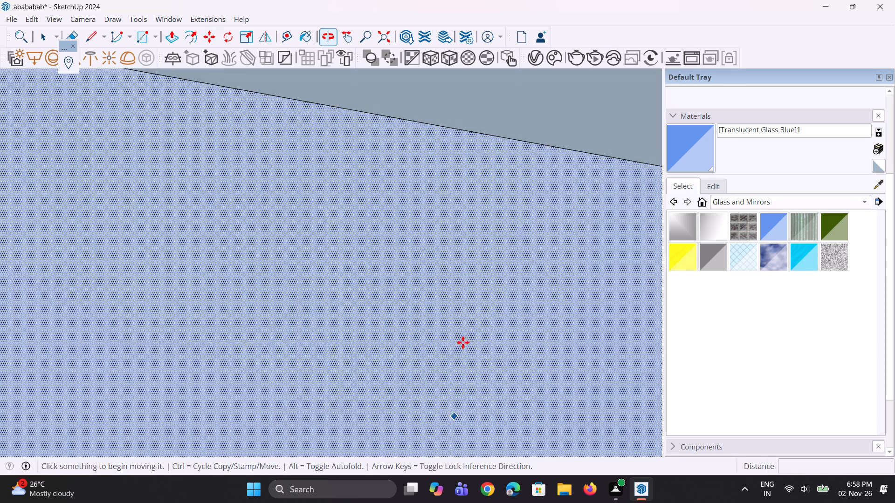
pyautogui.press('space')
pyautogui.scroll(-5, 463, 342)
pyautogui.press('space')
pyautogui.scroll(-15, 463, 342)
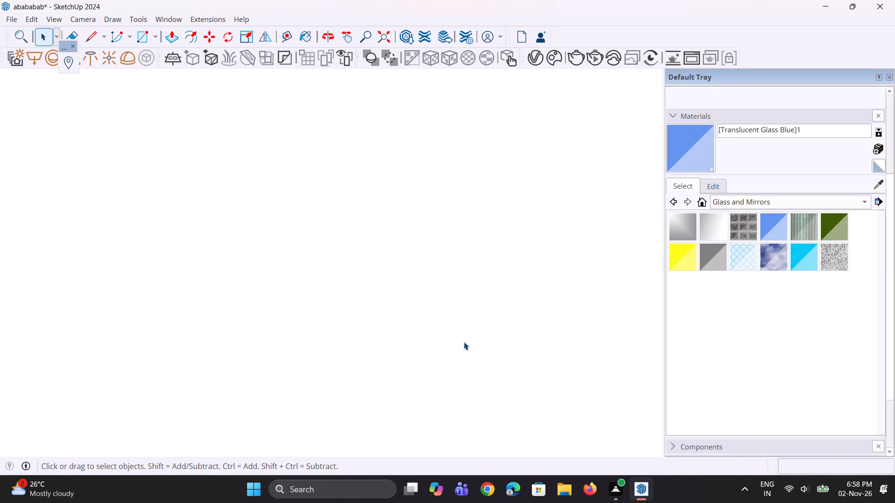
pyautogui.scroll(-20, 464, 342)
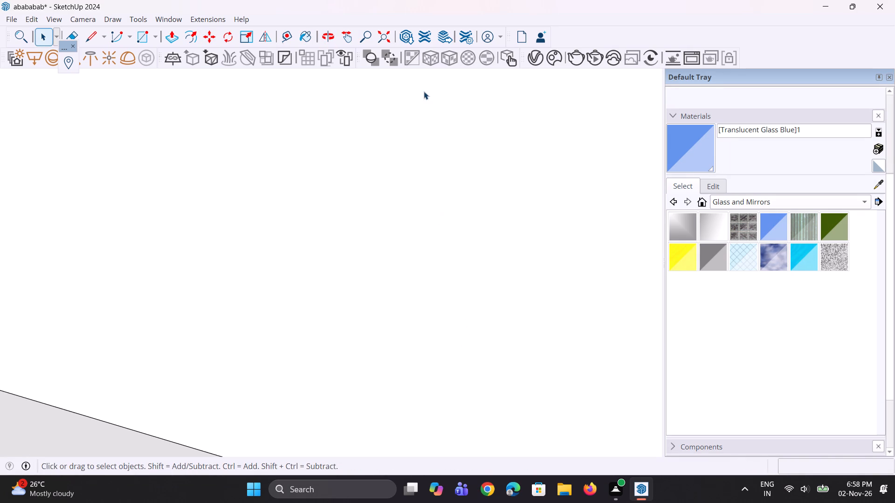
pyautogui.click(385, 38)
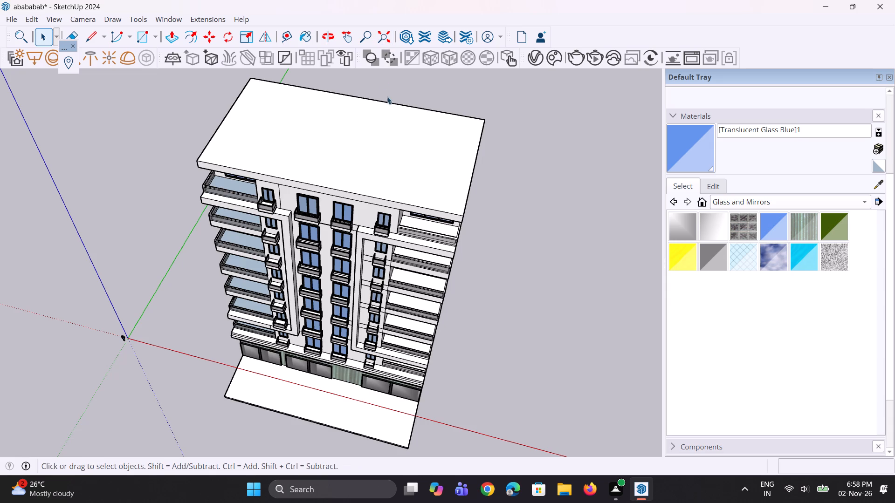
pyautogui.scroll(16, 422, 220)
pyautogui.scroll(5, 443, 244)
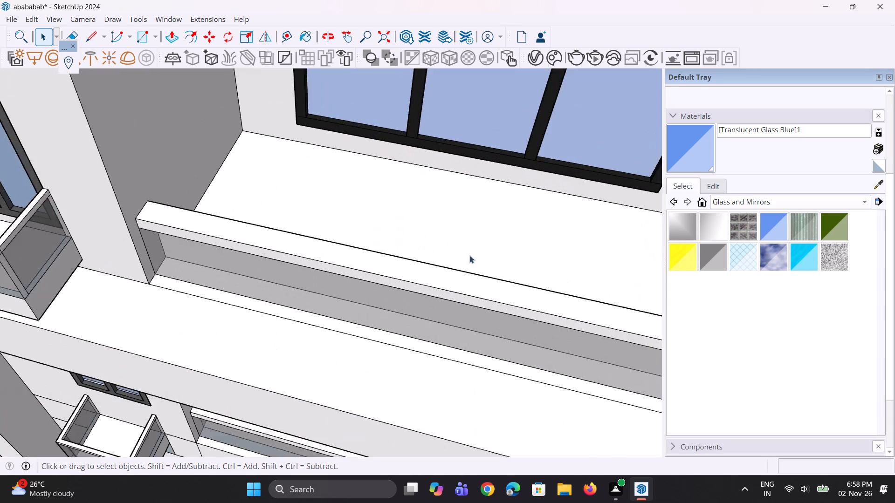
pyautogui.scroll(5, 580, 274)
pyautogui.moveTo(579, 257); pyautogui.dragTo(476, 185, button='middle')
pyautogui.scroll(-11, 469, 177)
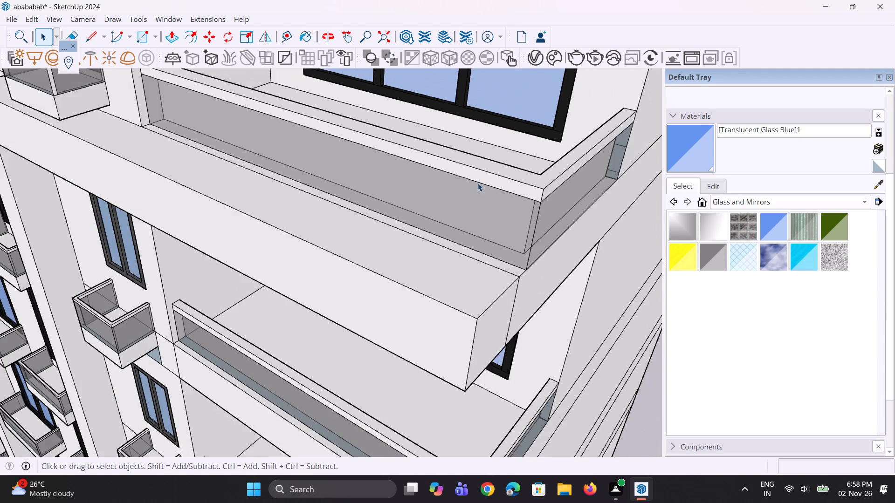
pyautogui.moveTo(489, 211); pyautogui.dragTo(576, 360, button='middle')
pyautogui.scroll(6, 574, 357)
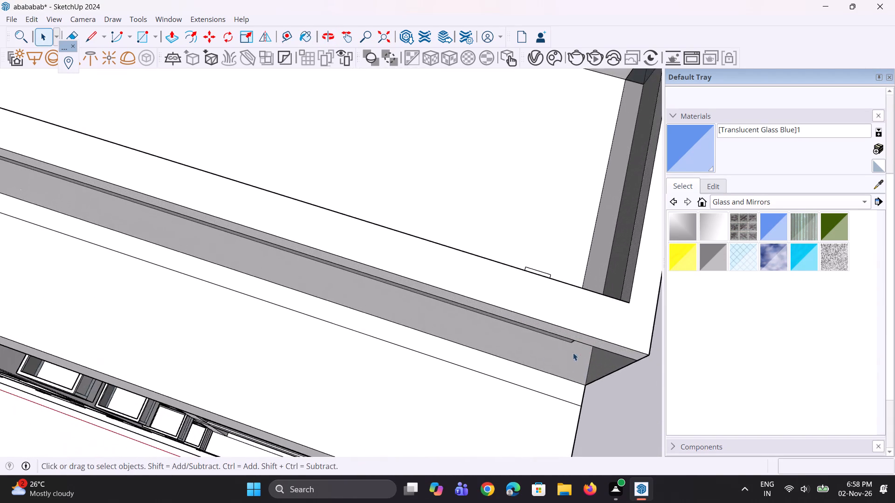
pyautogui.scroll(6, 548, 327)
pyautogui.scroll(1, 554, 266)
pyautogui.moveTo(553, 265); pyautogui.dragTo(568, 370, button='middle')
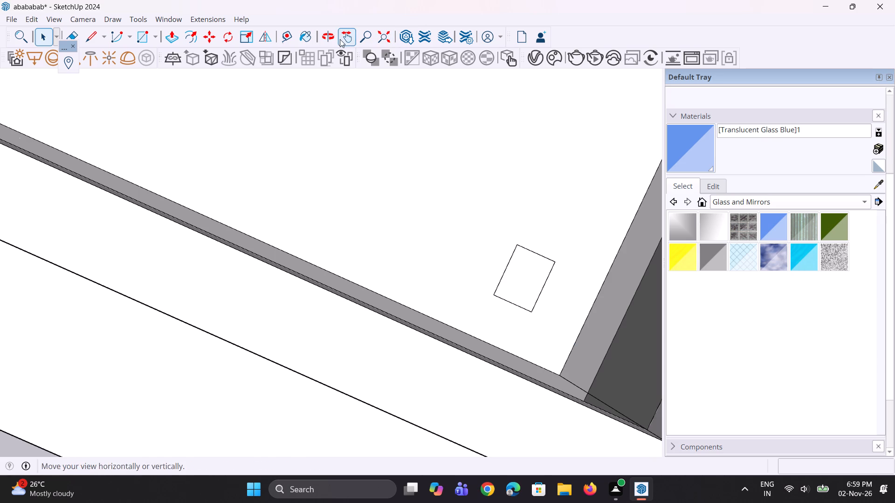
pyautogui.click(286, 32)
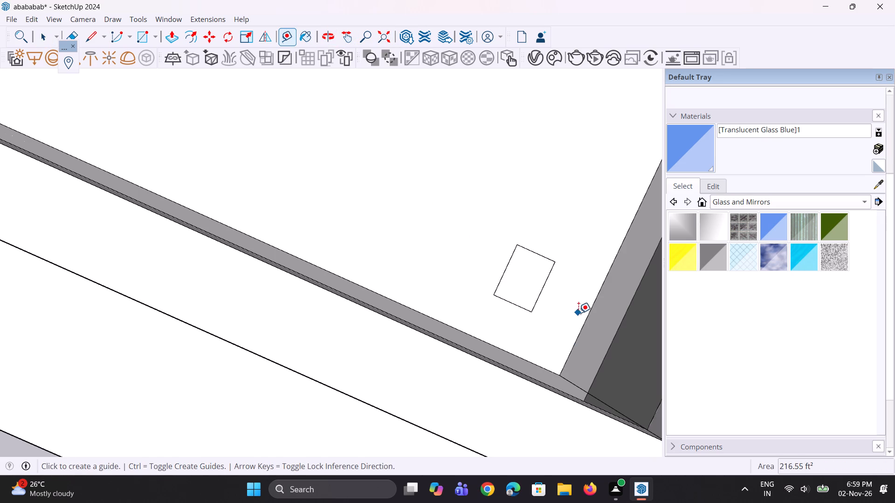
pyautogui.click(582, 320)
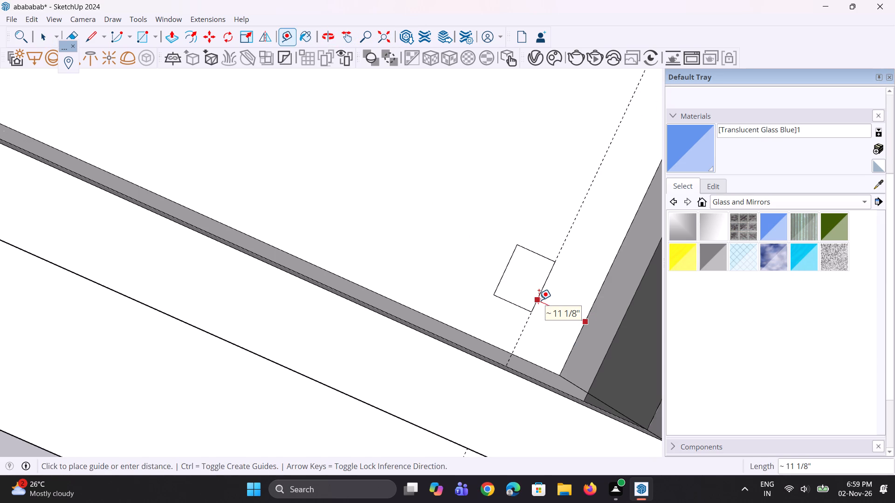
pyautogui.press('space')
pyautogui.press('space')
pyautogui.scroll(2, 515, 289)
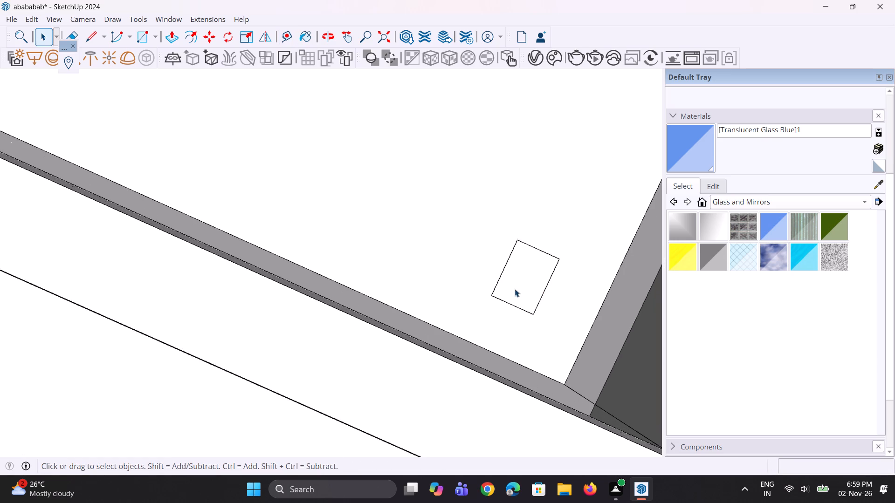
# Measure the width of the small rectangle on the balcony floor.
pyautogui.click(281, 37)
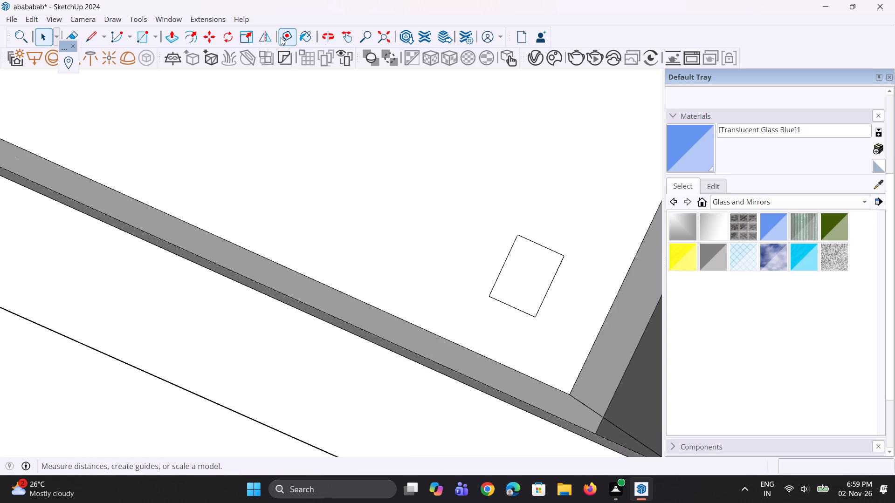
pyautogui.click(518, 309)
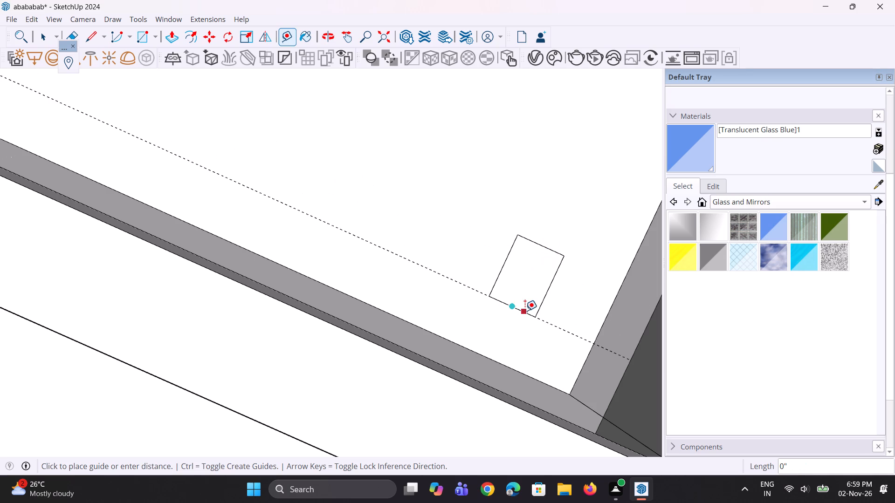
pyautogui.press('space')
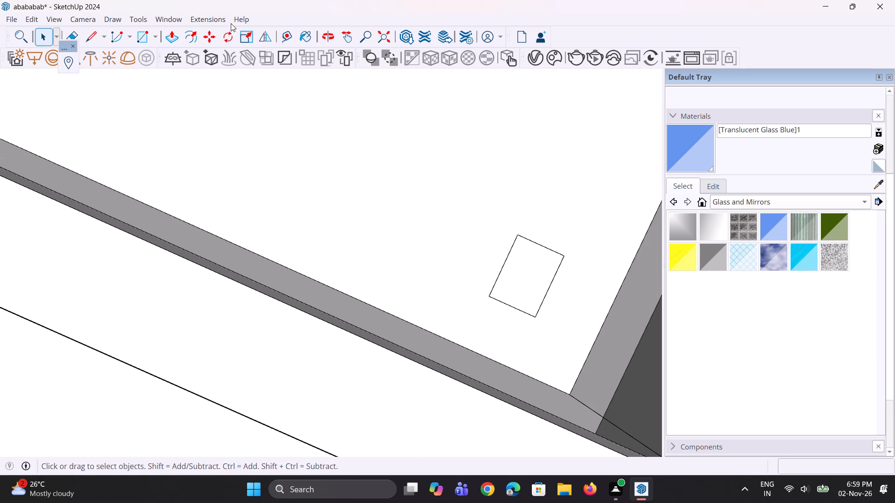
pyautogui.click(291, 38)
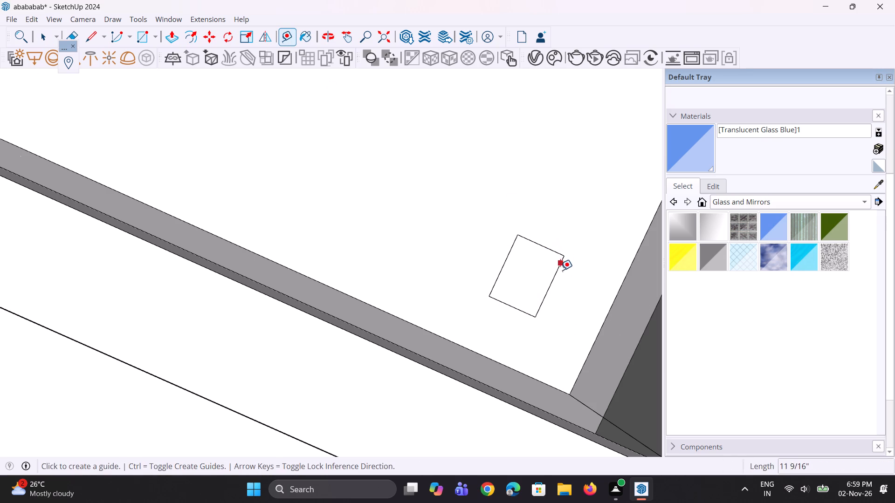
pyautogui.click(552, 283)
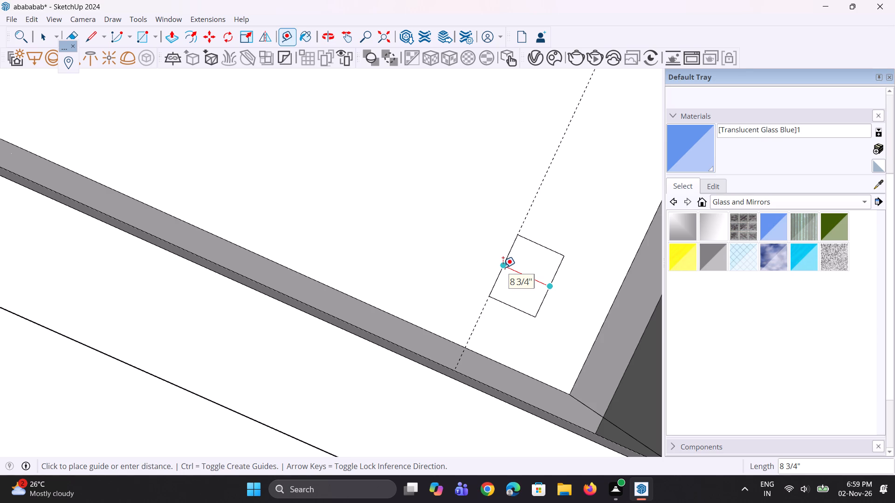
pyautogui.press('Escape')
# Draw a small rectangle about 8 1/4" by 1' 1 3/8" on the top right-hand balcony's floor, near the front railing's outer corner.
pyautogui.scroll(-9, 515, 186)
pyautogui.moveTo(513, 276); pyautogui.dragTo(544, 235, button='middle')
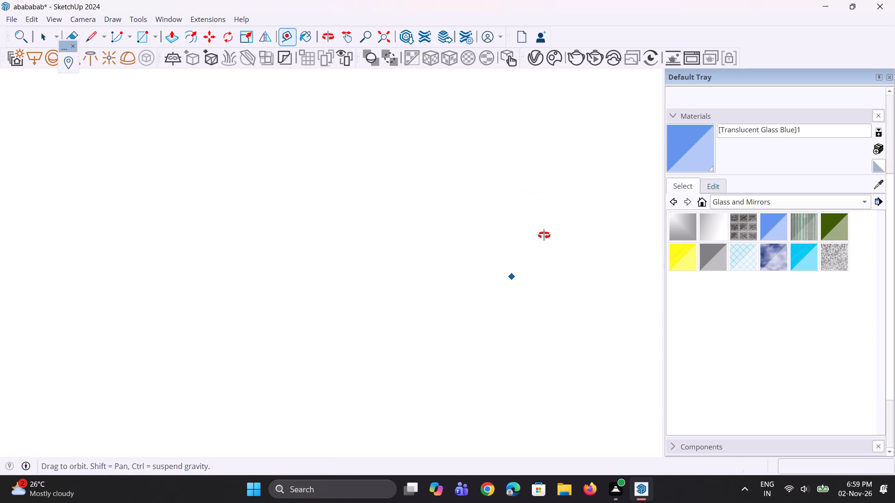
pyautogui.moveTo(544, 235); pyautogui.dragTo(550, 228, button='middle')
pyautogui.click(385, 43)
pyautogui.scroll(-3, 393, 40)
pyautogui.moveTo(406, 360); pyautogui.dragTo(421, 350, button='middle')
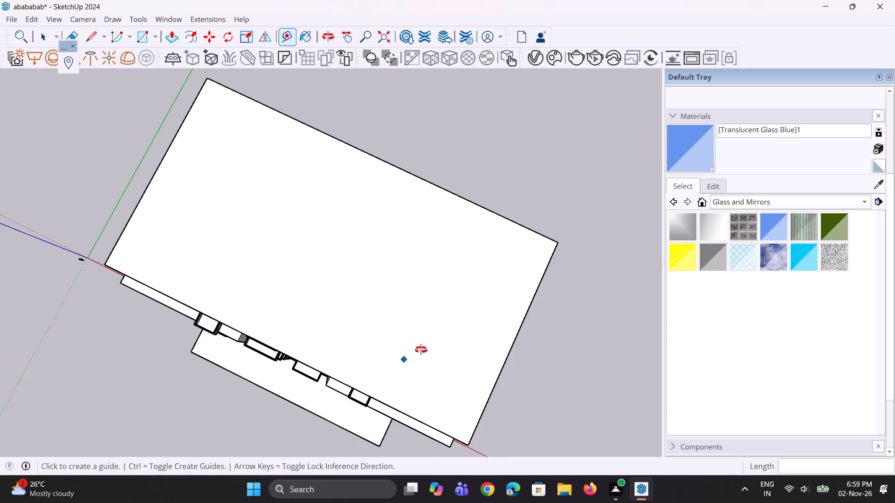
pyautogui.moveTo(421, 350); pyautogui.dragTo(534, 246, button='middle')
pyautogui.scroll(-4, 511, 201)
pyautogui.scroll(10, 511, 293)
pyautogui.scroll(6, 499, 234)
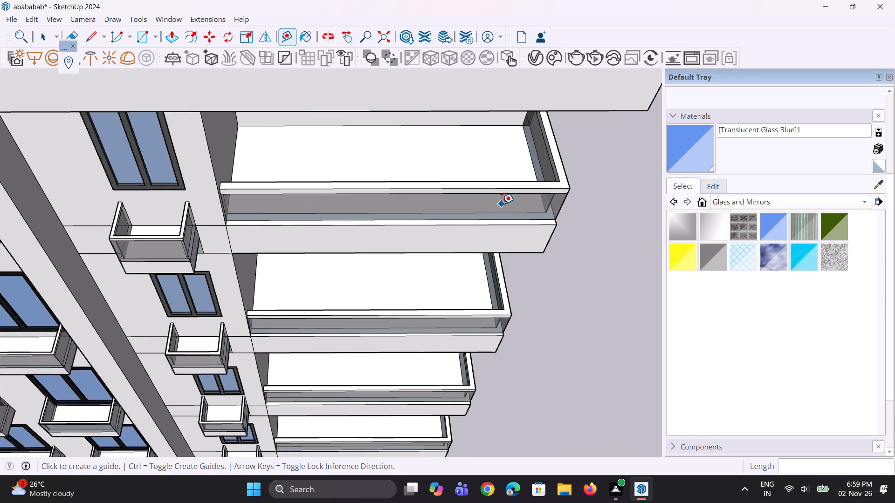
pyautogui.scroll(10, 502, 204)
pyautogui.moveTo(524, 175); pyautogui.dragTo(560, 199, button='middle')
pyautogui.scroll(4, 576, 184)
pyautogui.press('b')
pyautogui.press('space')
pyautogui.moveTo(569, 158); pyautogui.dragTo(574, 230, button='middle')
pyautogui.scroll(1, 574, 231)
pyautogui.press('r')
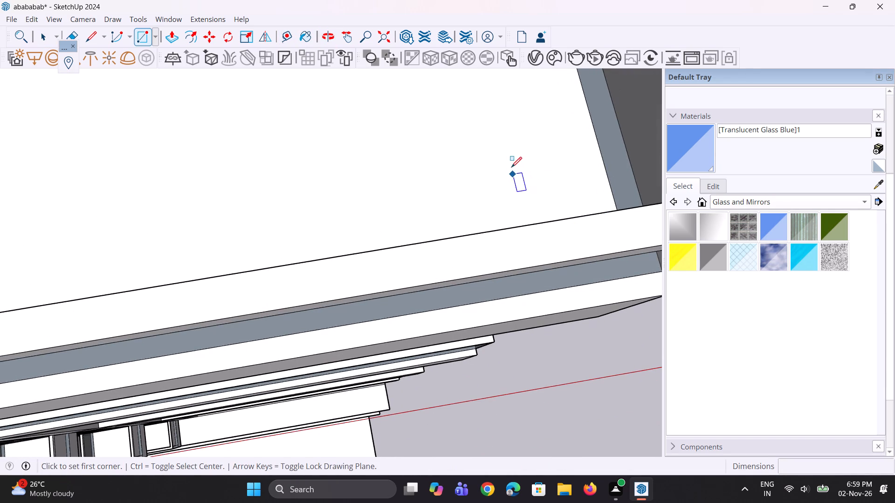
pyautogui.click(510, 167)
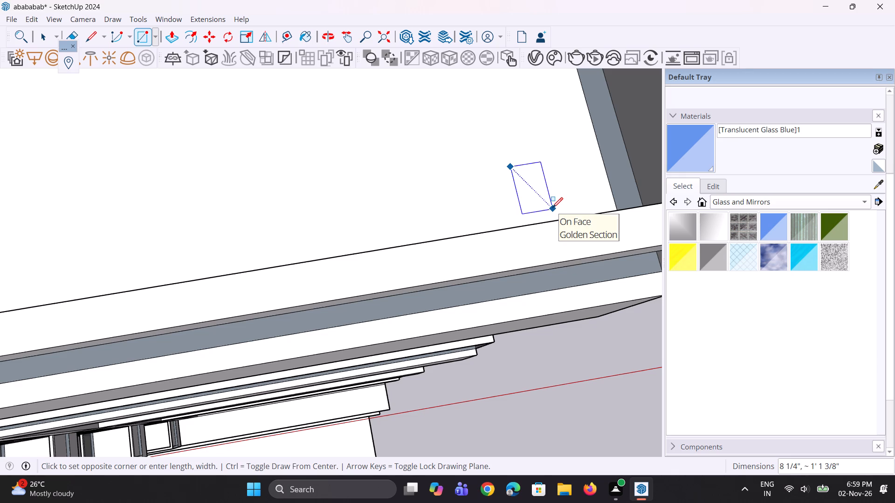
pyautogui.click(552, 208)
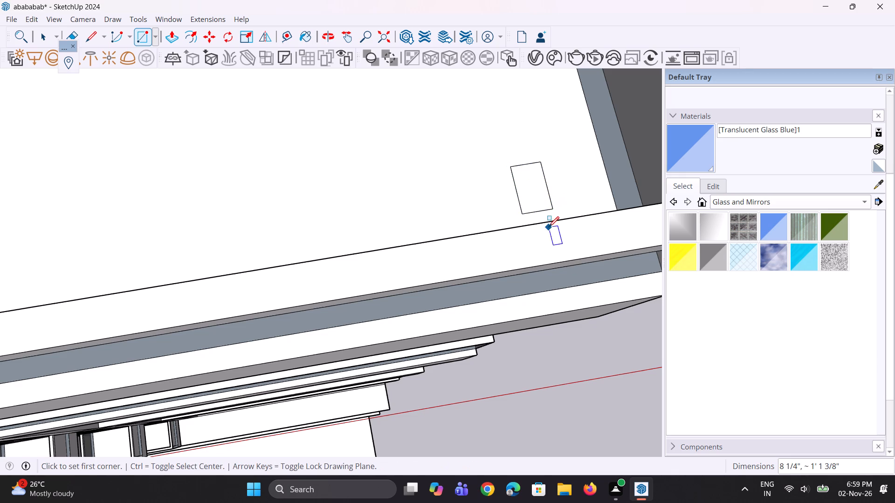
pyautogui.press('space')
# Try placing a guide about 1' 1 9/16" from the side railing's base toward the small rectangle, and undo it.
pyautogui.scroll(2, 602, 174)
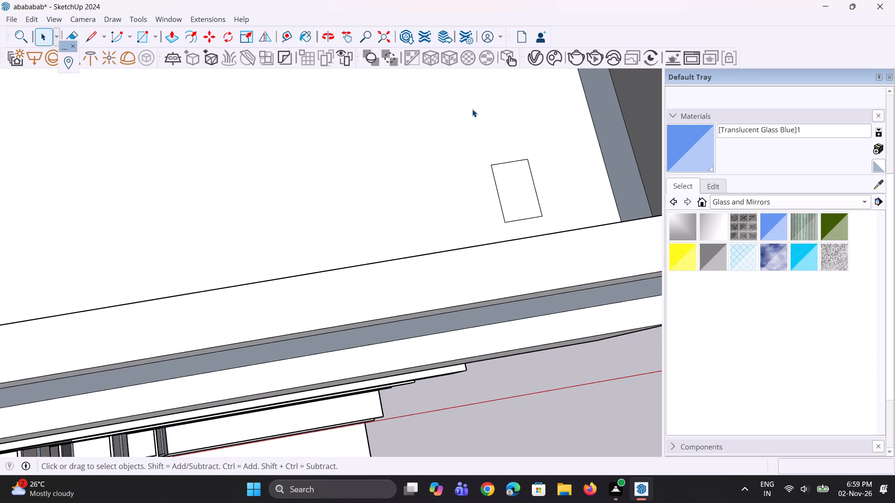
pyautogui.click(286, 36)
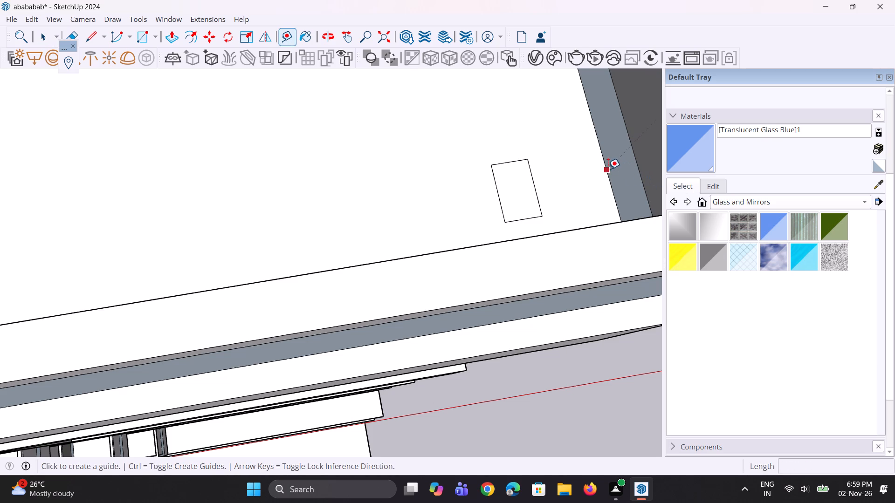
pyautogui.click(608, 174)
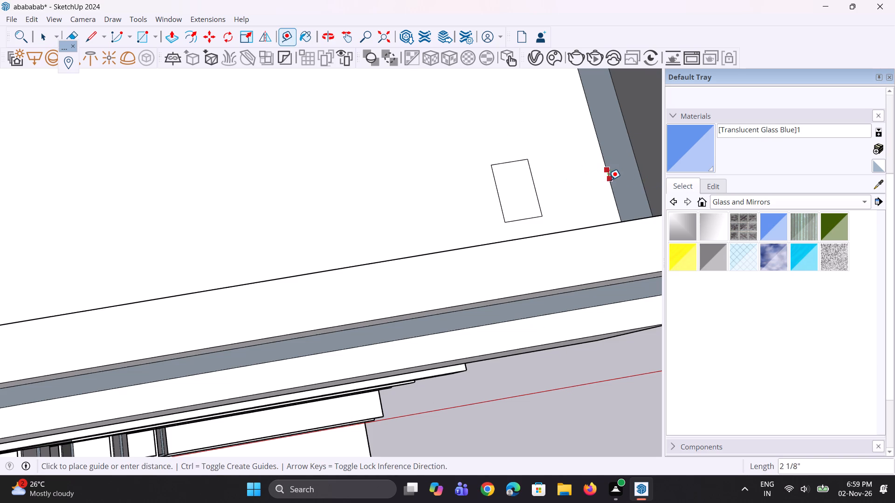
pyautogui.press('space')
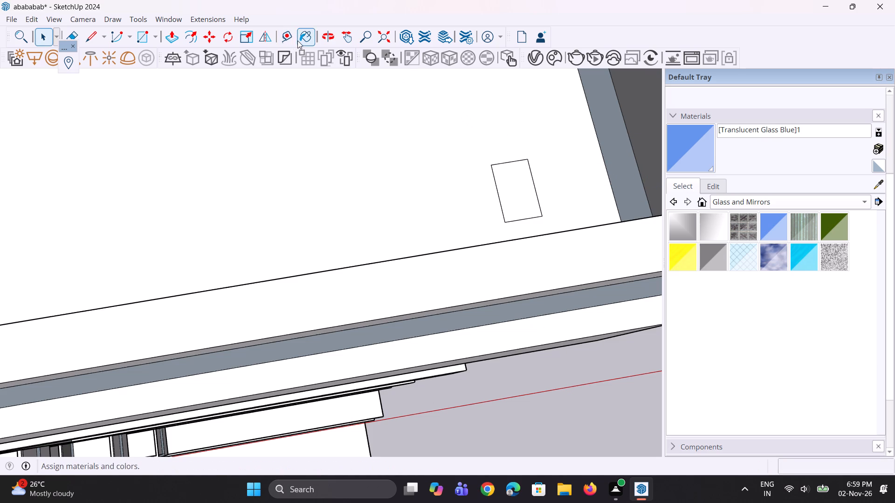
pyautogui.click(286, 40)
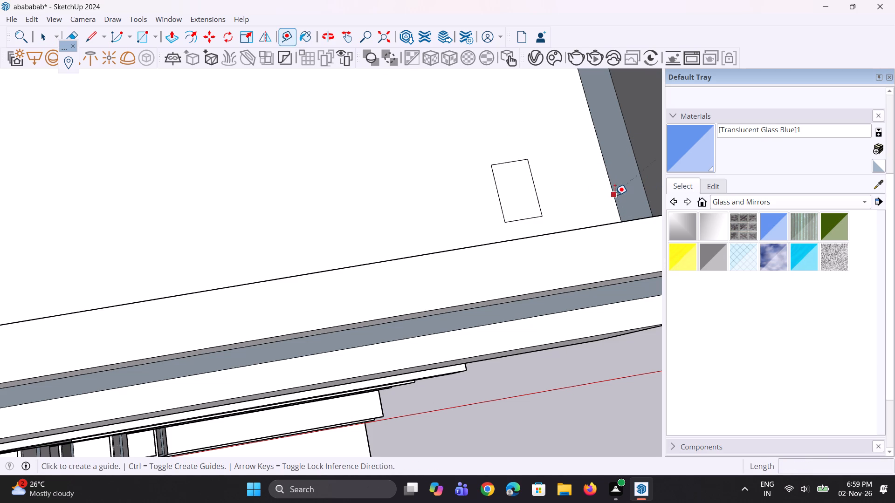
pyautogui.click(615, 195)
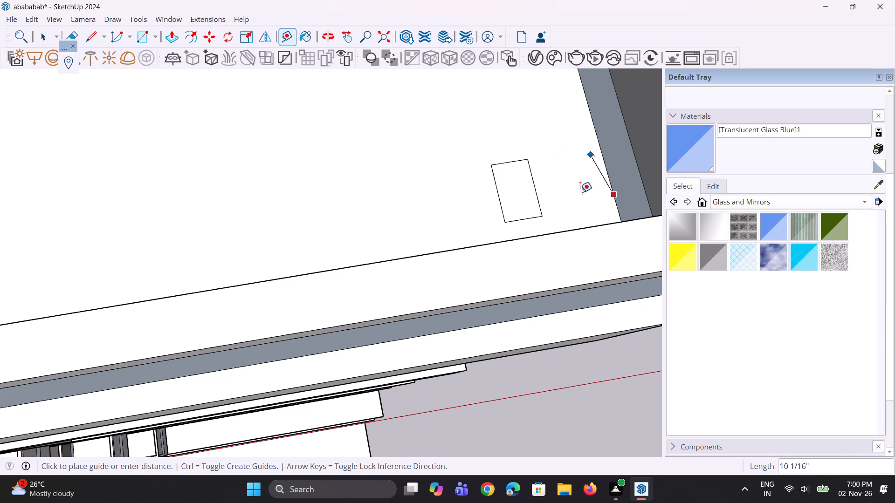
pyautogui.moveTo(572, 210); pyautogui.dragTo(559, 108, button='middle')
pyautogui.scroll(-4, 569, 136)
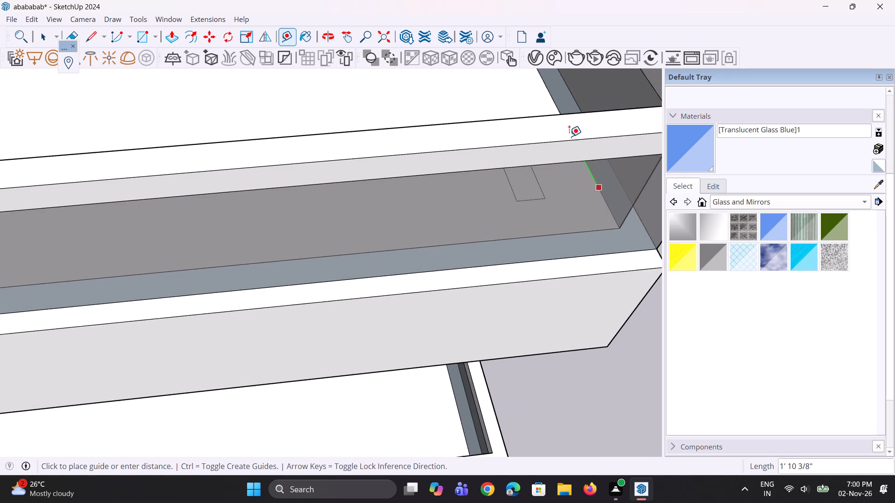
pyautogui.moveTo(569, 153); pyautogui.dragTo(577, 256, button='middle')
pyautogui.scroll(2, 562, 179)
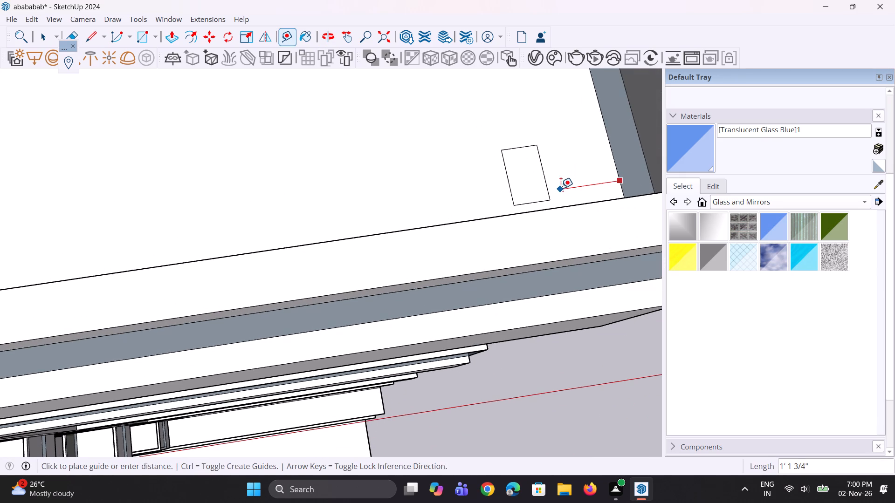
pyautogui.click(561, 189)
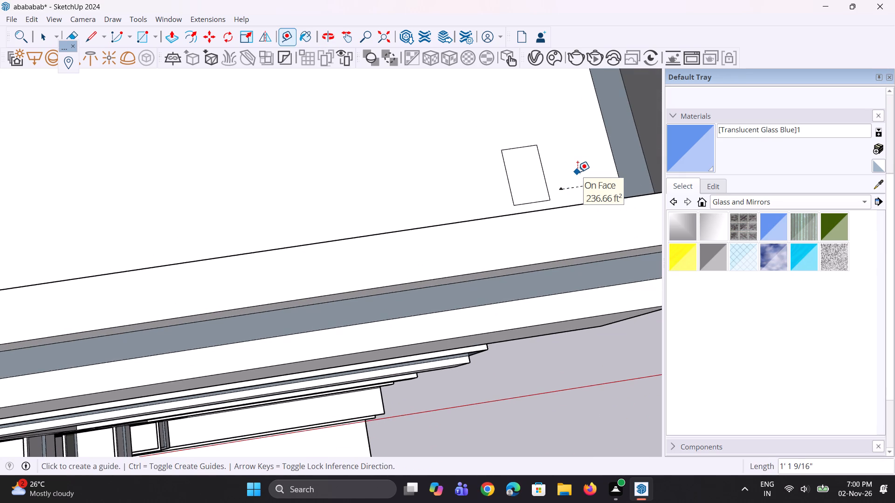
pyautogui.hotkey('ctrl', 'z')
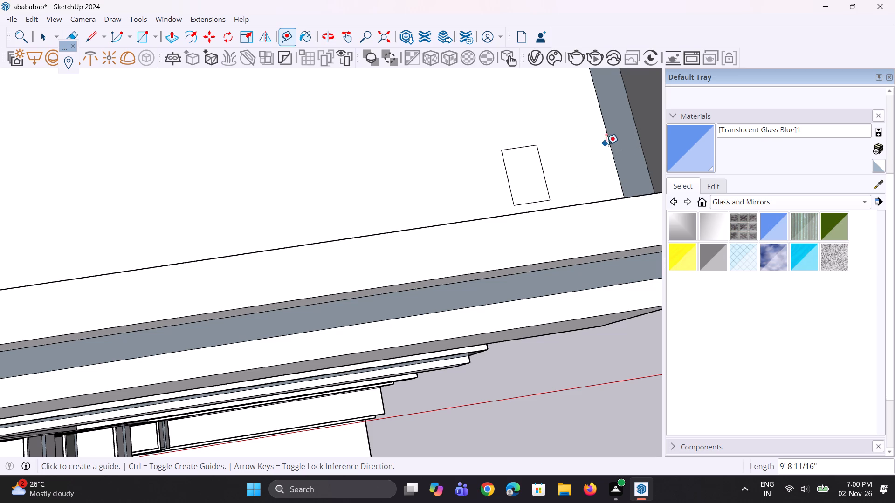
# Place a guide parallel to the side railing's base, offset about 8 9/16" inward on the top balcony's floor.
pyautogui.click(611, 148)
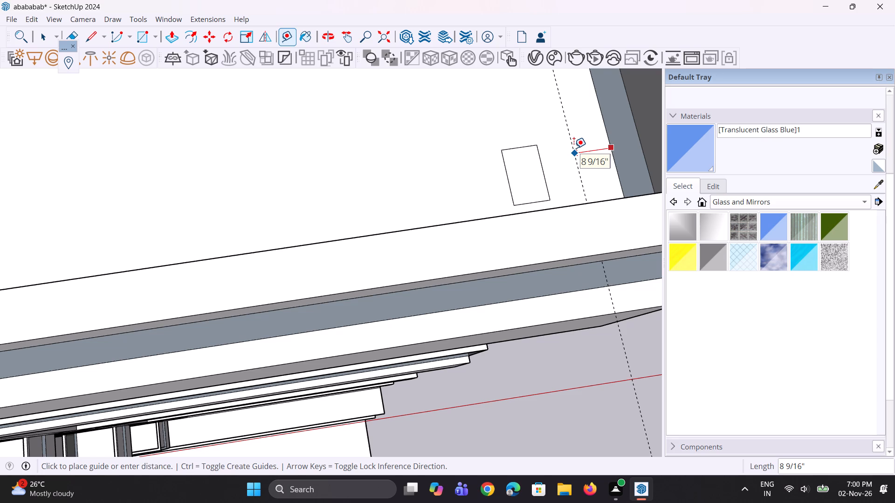
pyautogui.click(574, 148)
pyautogui.press('space')
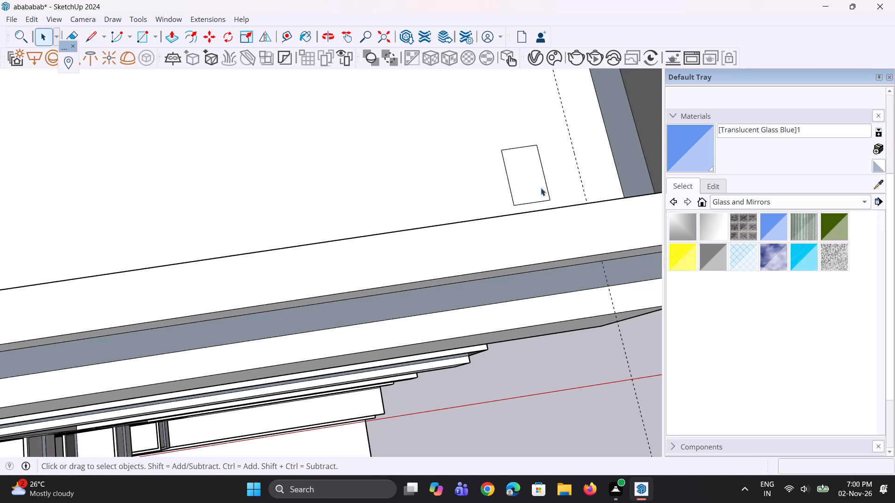
# Move the small rectangle about 7 3/4" along the red axis toward the guide beside the side railing.
pyautogui.click(509, 169)
pyautogui.scroll(3, 521, 172)
pyautogui.press('m')
pyautogui.click(521, 172)
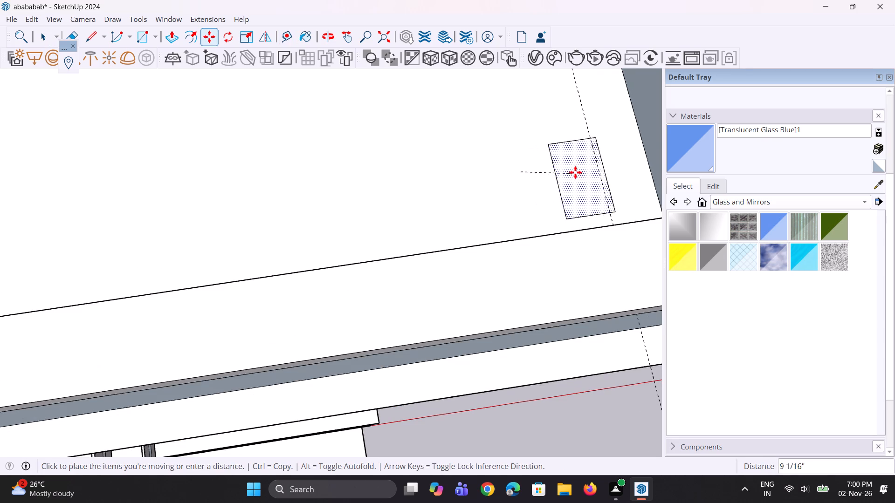
pyautogui.click(566, 161)
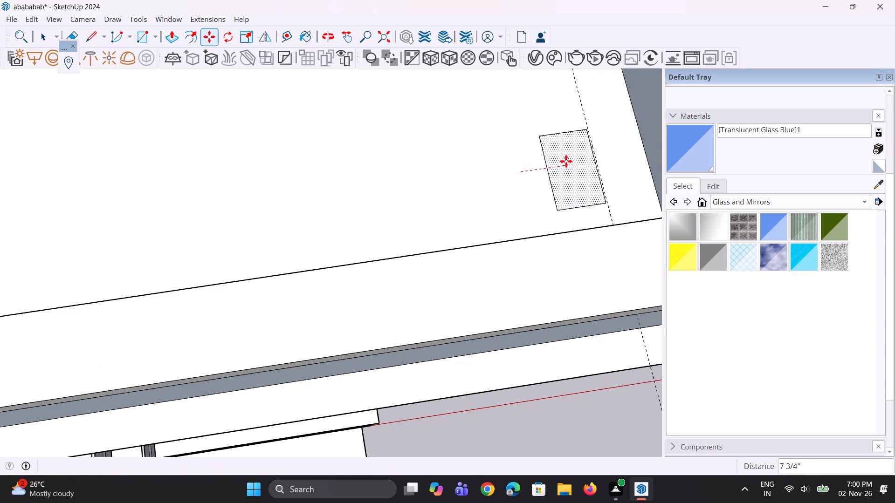
# Copy the small rectangle from the top right-hand balcony down to the second balcony, near its outer front corner.
pyautogui.press('m')
pyautogui.click(566, 163)
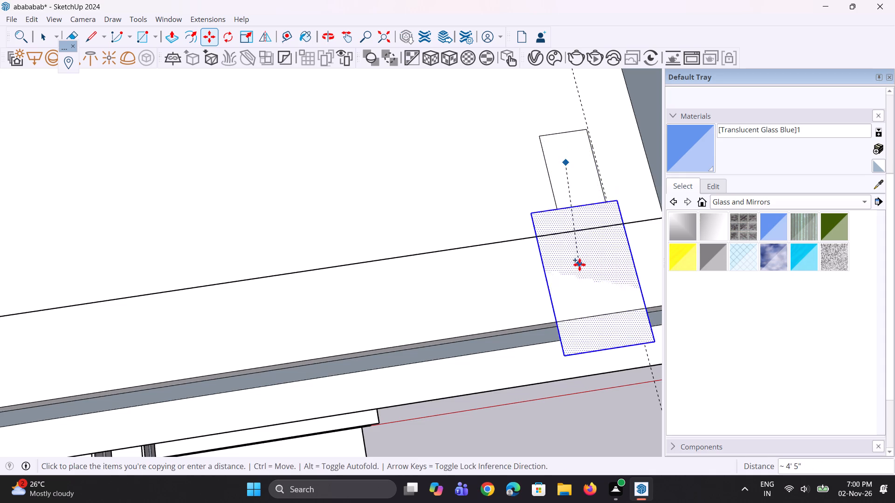
pyautogui.moveTo(579, 233); pyautogui.dragTo(581, 86, button='middle')
pyautogui.scroll(-14, 581, 86)
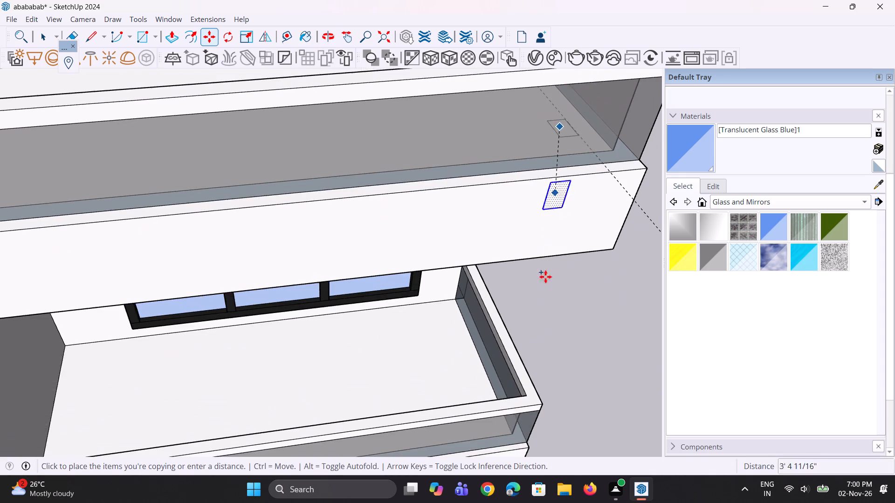
pyautogui.scroll(5, 512, 322)
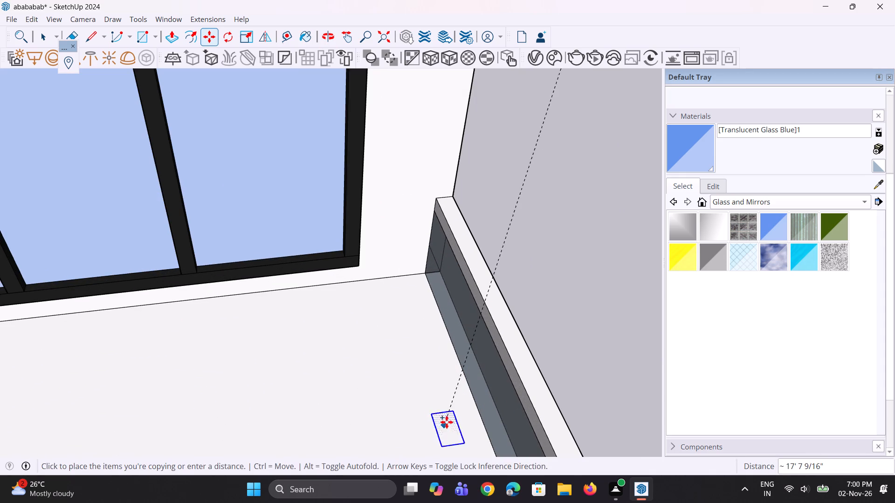
pyautogui.scroll(-3, 434, 367)
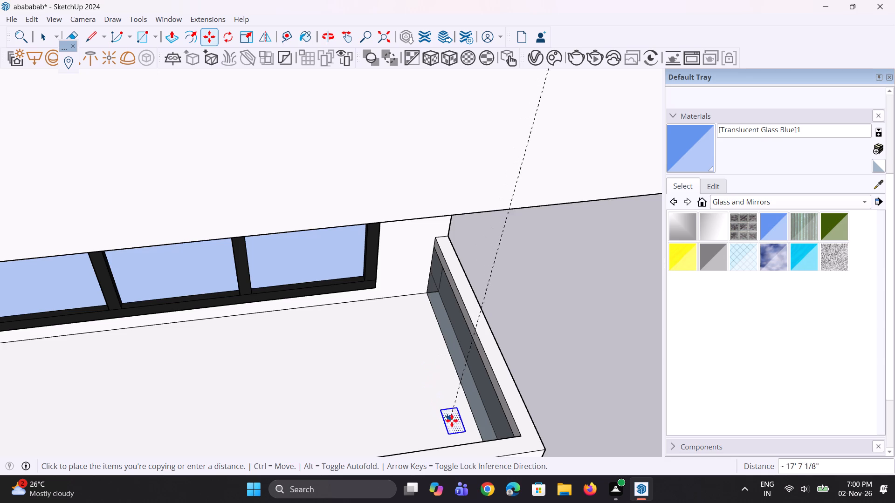
pyautogui.click(463, 428)
# Lower the copied rectangle about 1' 2 1/4" along the blue axis onto the second right-hand balcony's floor.
pyautogui.scroll(-5, 434, 312)
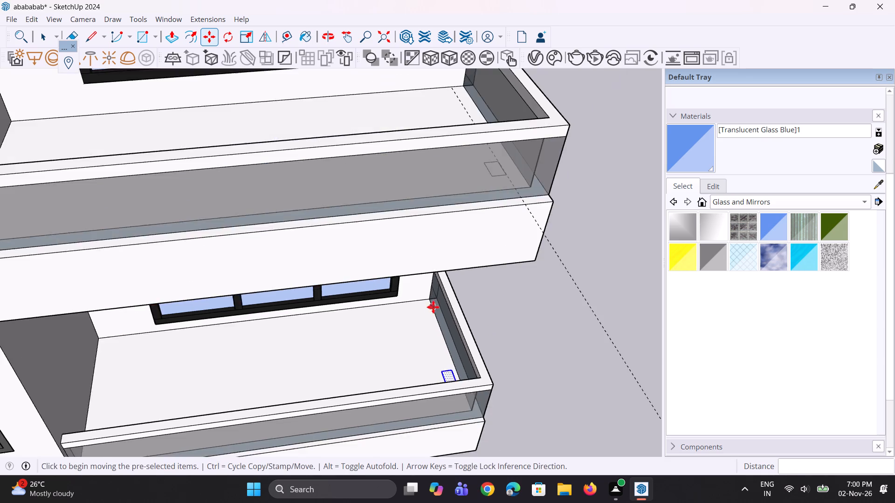
pyautogui.scroll(-3, 433, 307)
pyautogui.moveTo(442, 340); pyautogui.dragTo(497, 351, button='middle')
pyautogui.scroll(18, 447, 367)
pyautogui.moveTo(438, 327); pyautogui.dragTo(490, 370, button='middle')
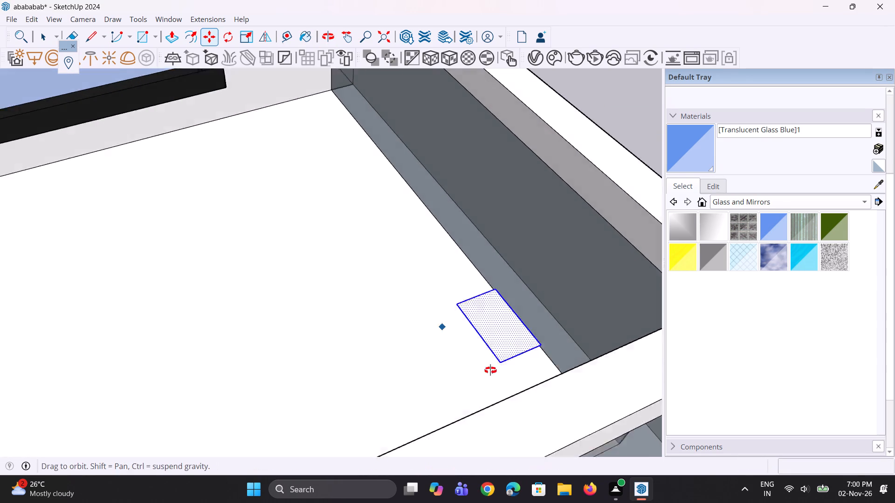
pyautogui.moveTo(490, 370); pyautogui.dragTo(717, 238, button='middle')
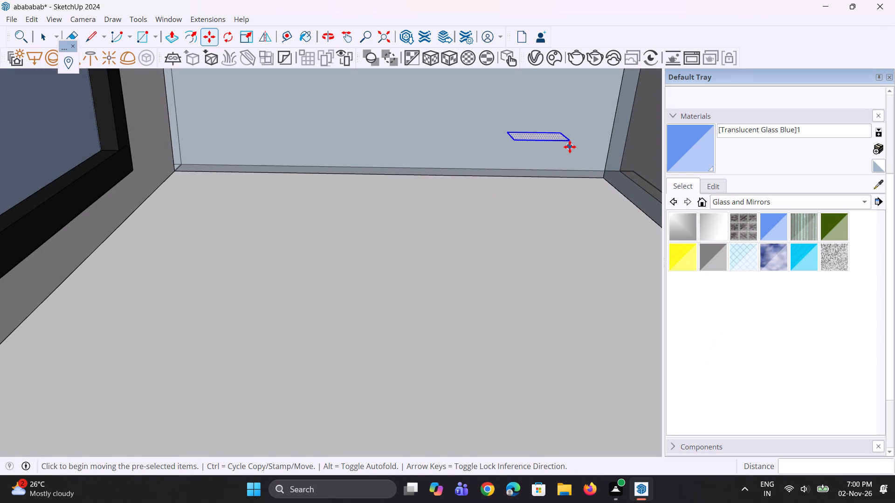
pyautogui.click(568, 144)
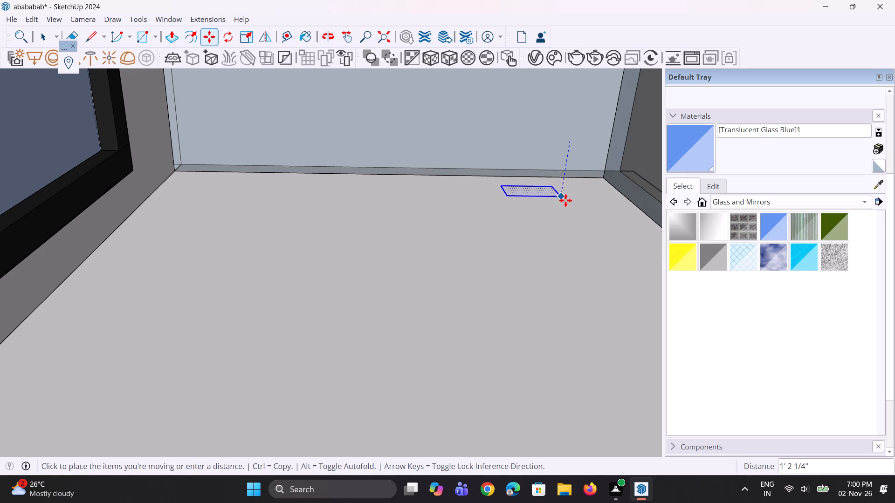
pyautogui.click(565, 199)
# Copy the small rectangle from the second right-hand balcony 17' 6 3/4" down the blue axis onto the third balcony's floor.
pyautogui.moveTo(552, 260); pyautogui.dragTo(430, 361, button='middle')
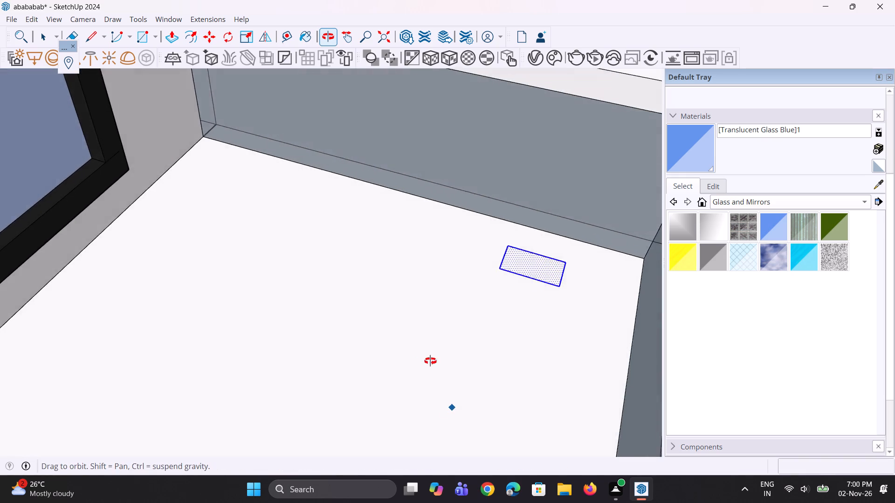
pyautogui.moveTo(430, 361); pyautogui.dragTo(403, 366, button='middle')
pyautogui.press('m')
pyautogui.click(498, 300)
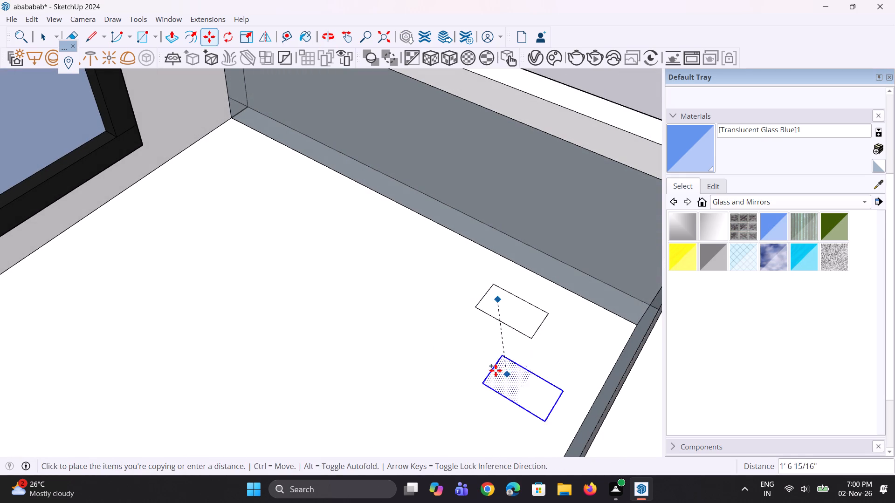
pyautogui.scroll(-5, 434, 295)
pyautogui.scroll(-5, 371, 206)
pyautogui.moveTo(501, 421); pyautogui.dragTo(441, 242, button='middle')
pyautogui.scroll(-4, 433, 219)
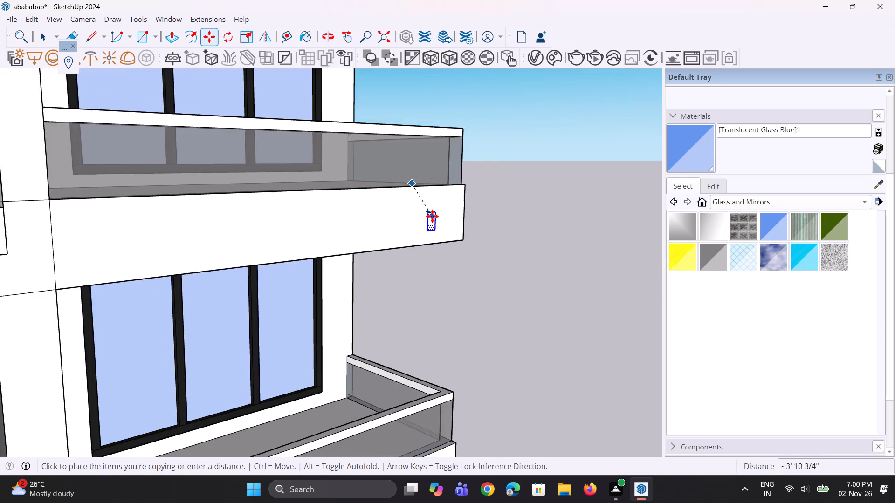
pyautogui.scroll(-5, 432, 216)
pyautogui.scroll(9, 419, 359)
pyautogui.moveTo(374, 325); pyautogui.dragTo(549, 392, button='middle')
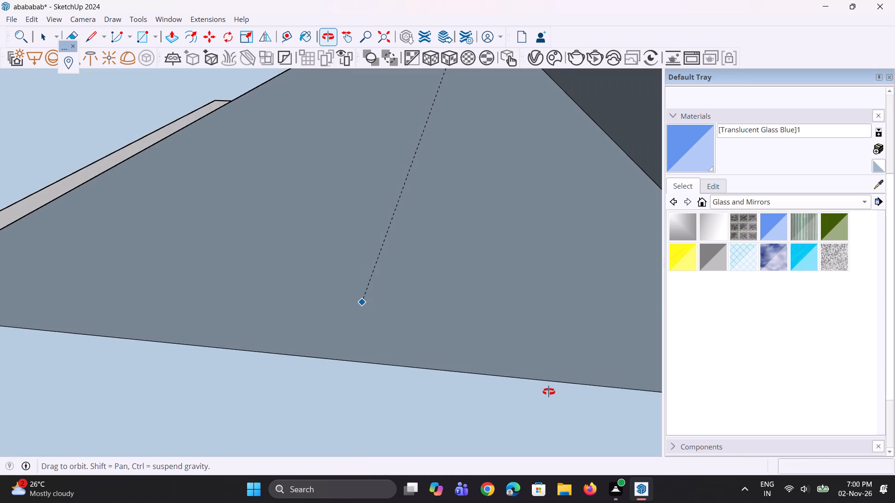
pyautogui.moveTo(549, 392); pyautogui.dragTo(433, 369, button='middle')
pyautogui.scroll(4, 331, 410)
pyautogui.moveTo(285, 402); pyautogui.dragTo(421, 412, button='middle')
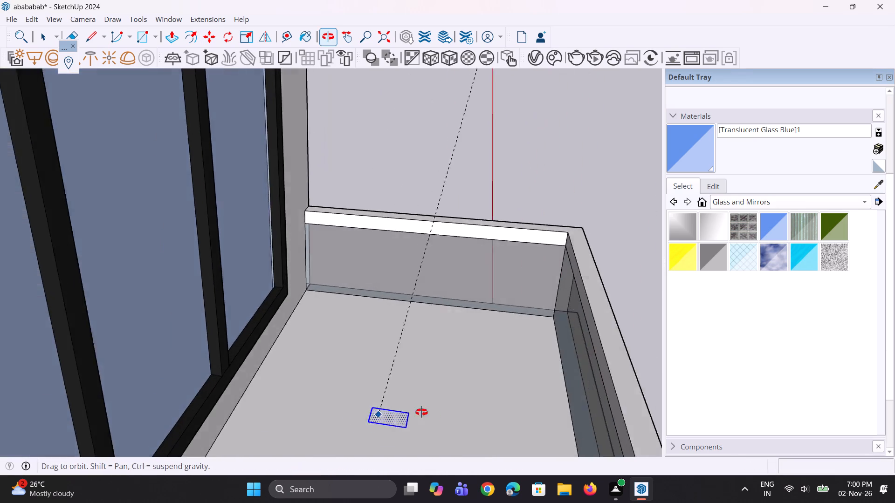
pyautogui.moveTo(421, 412); pyautogui.dragTo(422, 412, button='middle')
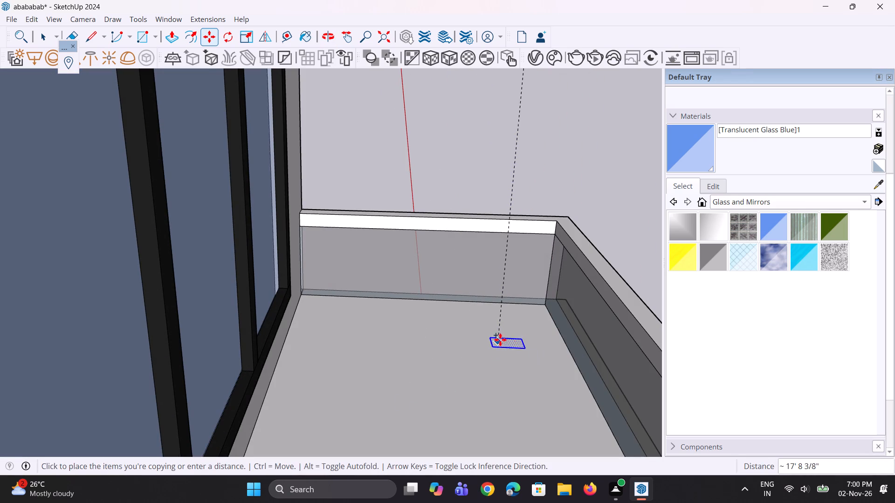
pyautogui.click(496, 316)
# Copy the small rectangle from the third right-hand balcony 17' 1/8" down the blue axis to the fourth balcony, near its outer front corner.
pyautogui.moveTo(540, 360); pyautogui.dragTo(458, 368, button='middle')
pyautogui.press('m')
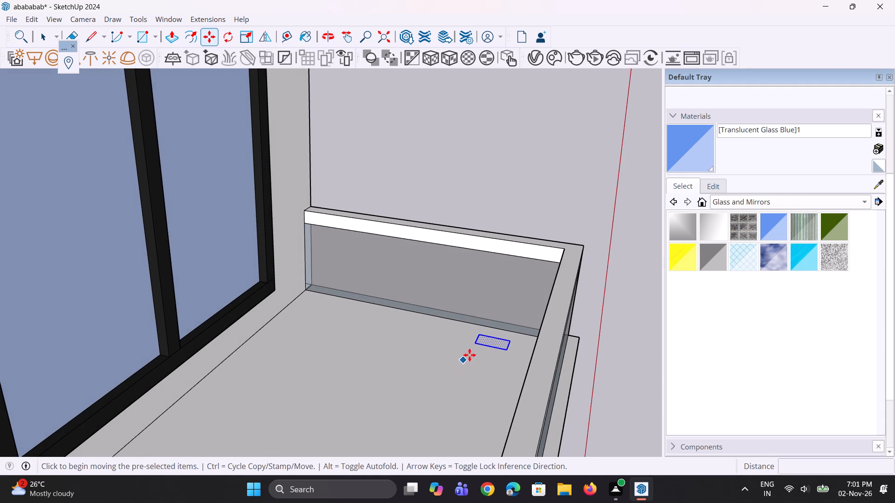
pyautogui.moveTo(488, 343); pyautogui.dragTo(488, 348)
pyautogui.moveTo(500, 392); pyautogui.dragTo(406, 302, button='middle')
pyautogui.scroll(1, 399, 292)
pyautogui.scroll(-5, 388, 282)
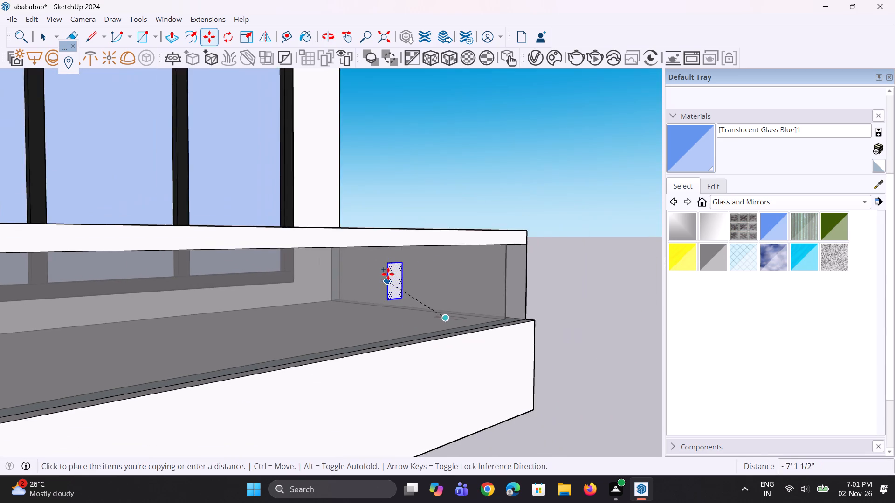
pyautogui.scroll(-15, 390, 268)
pyautogui.scroll(4, 405, 367)
pyautogui.scroll(3, 385, 402)
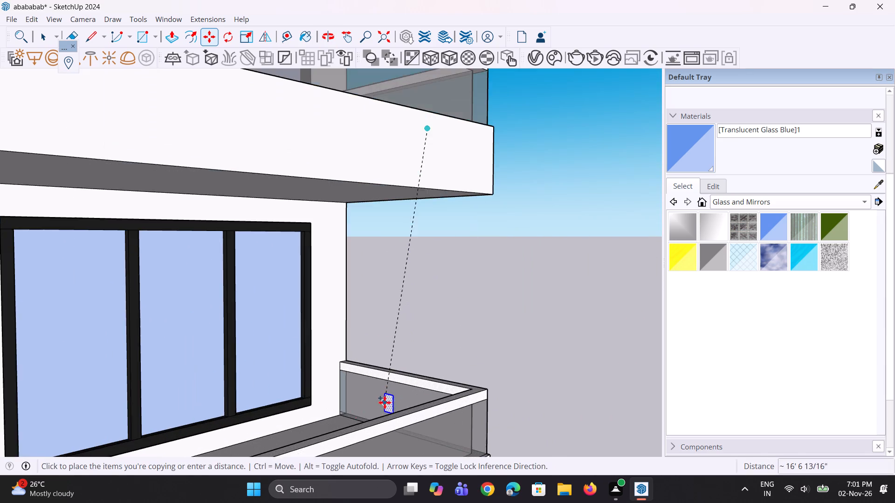
pyautogui.scroll(2, 385, 402)
pyautogui.moveTo(319, 423); pyautogui.dragTo(378, 436, button='middle')
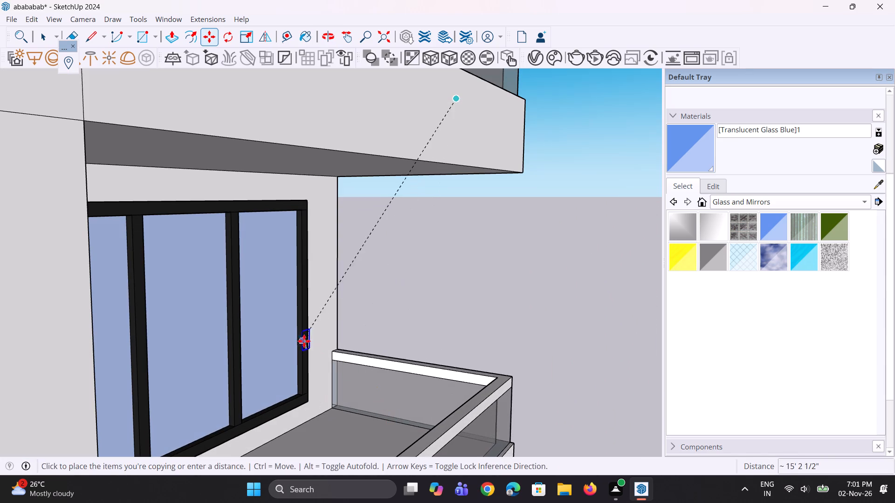
pyautogui.scroll(-10, 296, 283)
pyautogui.moveTo(329, 348); pyautogui.dragTo(209, 380, button='middle')
pyautogui.scroll(4, 412, 427)
pyautogui.scroll(4, 369, 358)
pyautogui.moveTo(378, 302); pyautogui.dragTo(402, 323, button='middle')
pyautogui.scroll(6, 403, 323)
pyautogui.scroll(2, 290, 193)
pyautogui.moveTo(291, 210); pyautogui.dragTo(334, 299, button='middle')
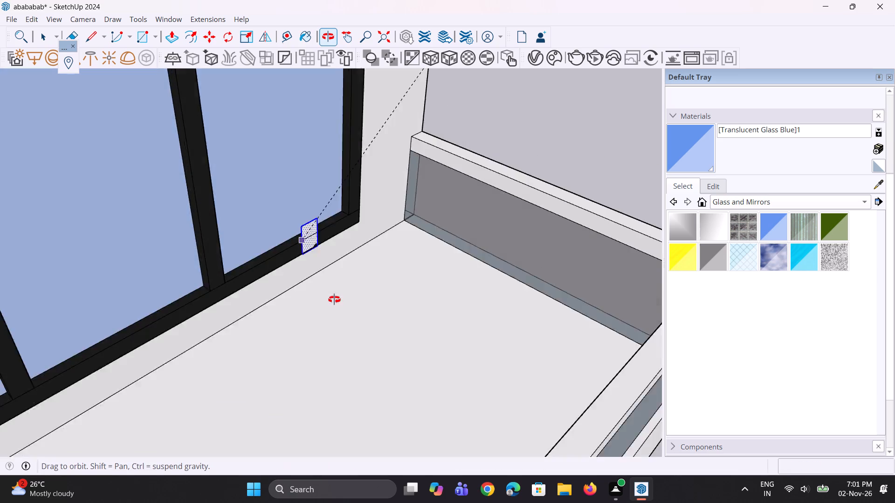
pyautogui.moveTo(334, 299); pyautogui.dragTo(344, 287, button='middle')
pyautogui.scroll(2, 457, 341)
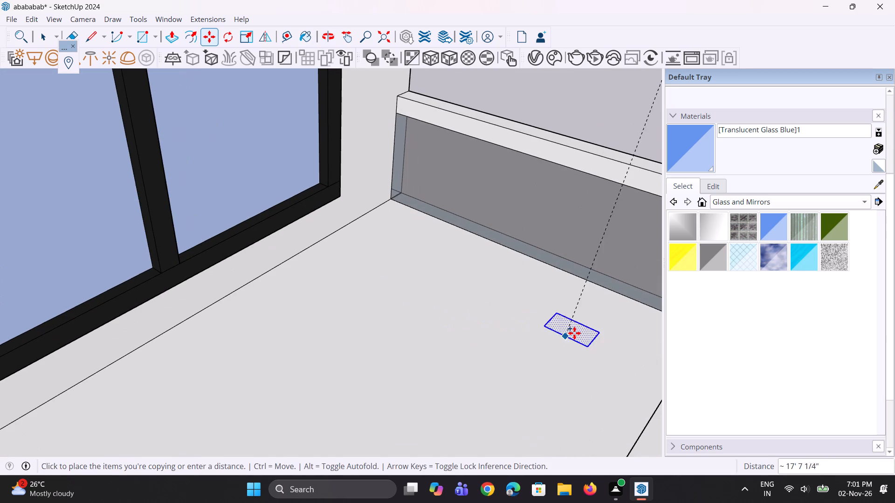
pyautogui.moveTo(481, 329); pyautogui.dragTo(516, 323, button='middle')
pyautogui.scroll(-5, 493, 332)
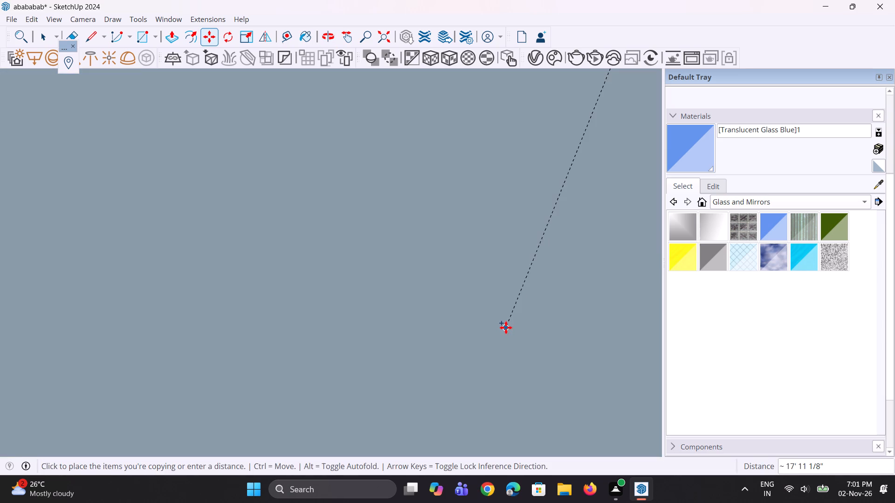
pyautogui.scroll(-1, 506, 327)
pyautogui.moveTo(513, 346); pyautogui.dragTo(345, 313, button='middle')
pyautogui.scroll(1, 335, 308)
pyautogui.scroll(-15, 329, 306)
pyautogui.scroll(-20, 333, 289)
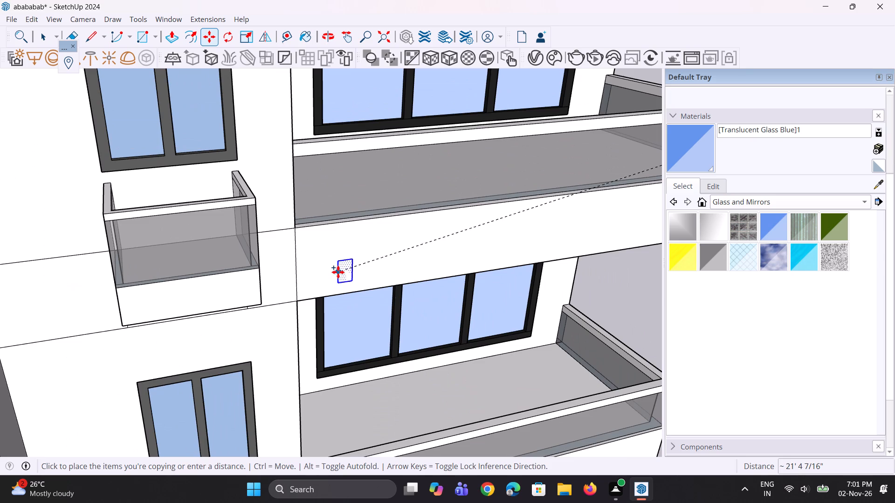
pyautogui.scroll(4, 573, 360)
pyautogui.scroll(5, 588, 430)
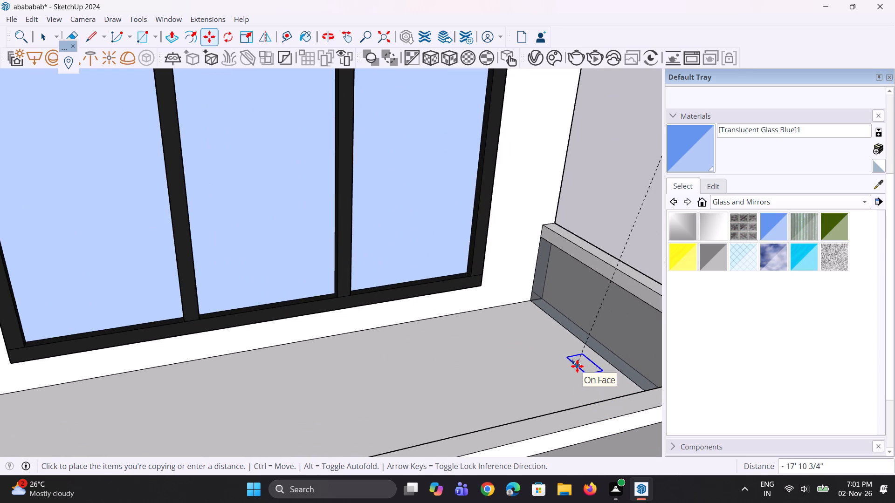
pyautogui.scroll(2, 577, 366)
pyautogui.moveTo(592, 393); pyautogui.dragTo(551, 383, button='middle')
pyautogui.scroll(-3, 444, 308)
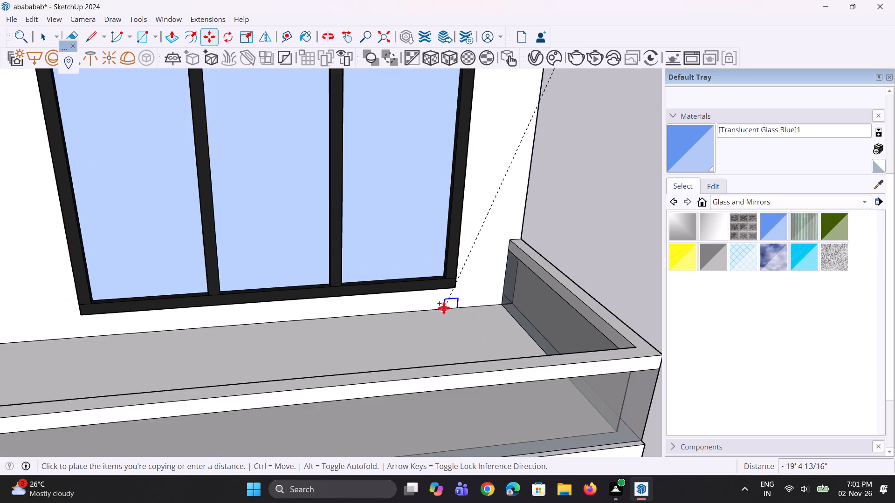
pyautogui.scroll(-6, 444, 308)
pyautogui.scroll(6, 574, 387)
pyautogui.scroll(1, 280, 248)
pyautogui.moveTo(280, 248); pyautogui.dragTo(573, 381, button='middle')
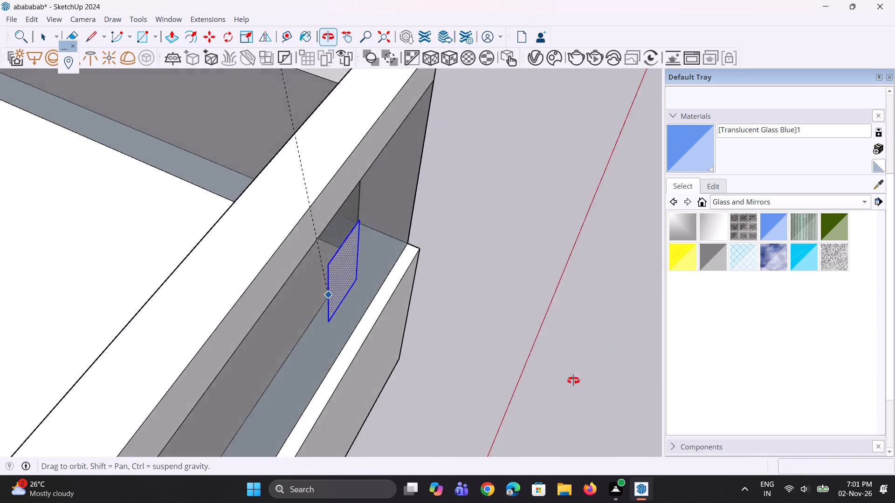
pyautogui.moveTo(573, 381); pyautogui.dragTo(613, 381, button='middle')
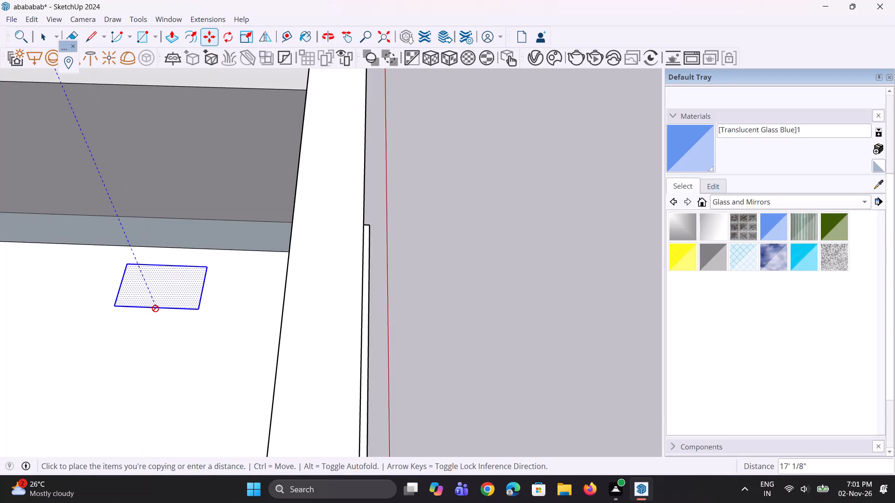
pyautogui.click(155, 308)
# Lower the copied rectangle along the blue axis onto the fourth right-hand balcony's floor.
pyautogui.moveTo(213, 356); pyautogui.dragTo(18, 232, button='middle')
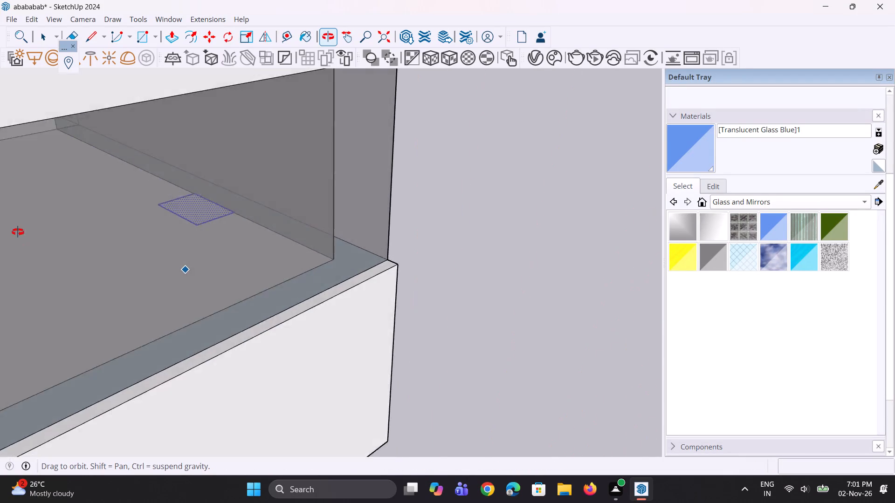
pyautogui.moveTo(18, 232); pyautogui.dragTo(286, 247, button='middle')
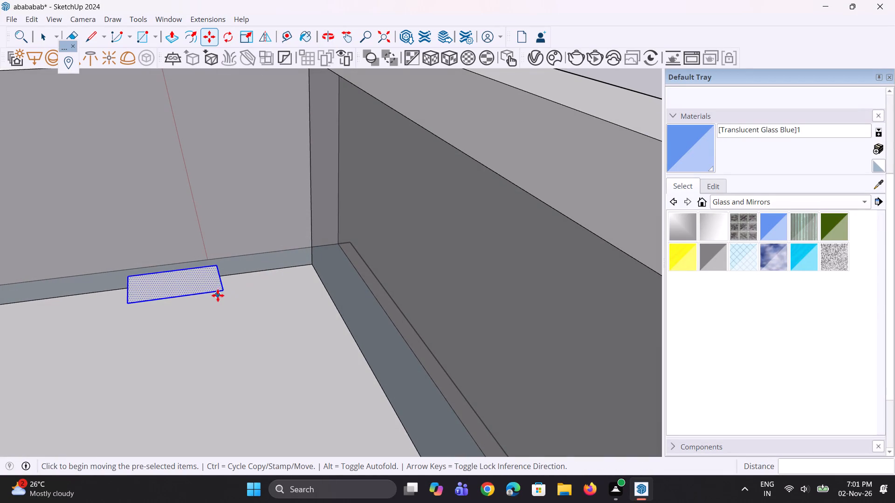
pyautogui.click(220, 293)
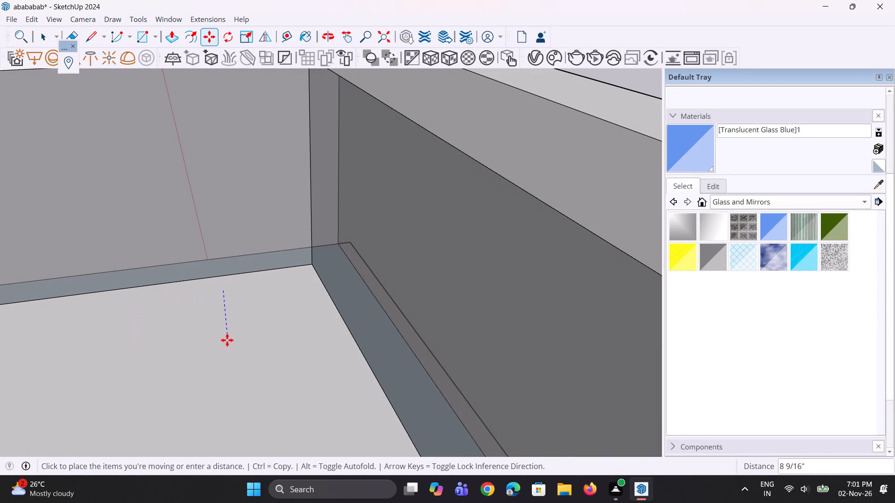
pyautogui.click(228, 334)
# Copy the small rectangle from the fourth right-hand balcony 17' 6 3/4" down the blue axis onto the floor of the balcony with the wide ledge.
pyautogui.moveTo(244, 364); pyautogui.dragTo(191, 347, button='middle')
pyautogui.scroll(1, 191, 347)
pyautogui.moveTo(191, 347); pyautogui.dragTo(225, 250, button='middle')
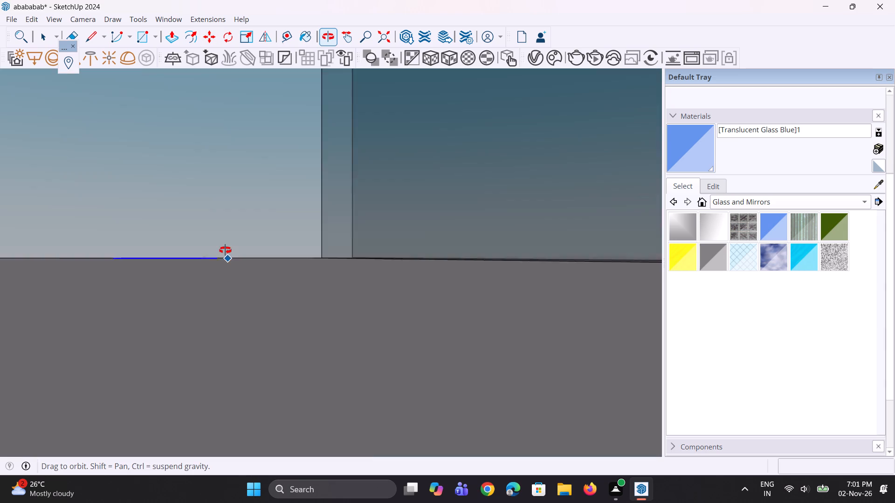
pyautogui.moveTo(225, 250); pyautogui.dragTo(217, 289, button='middle')
pyautogui.press('m')
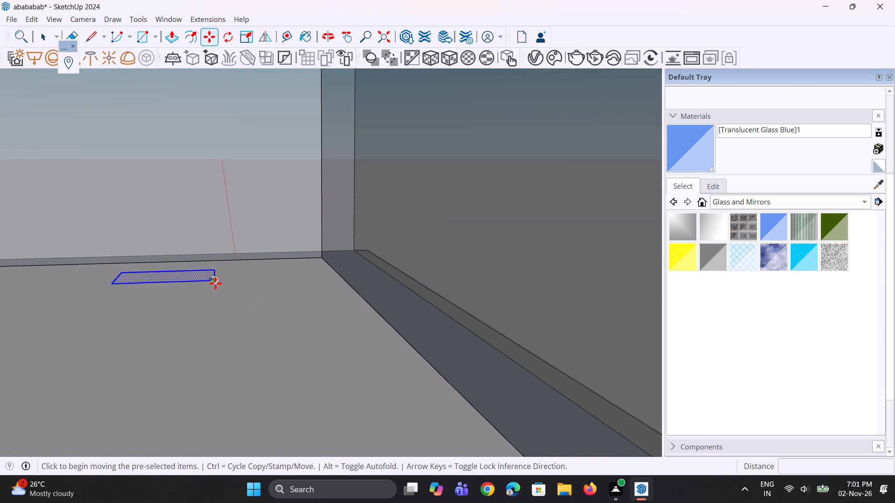
pyautogui.click(215, 283)
pyautogui.moveTo(255, 424); pyautogui.dragTo(30, 309, button='middle')
pyautogui.scroll(-6, 275, 335)
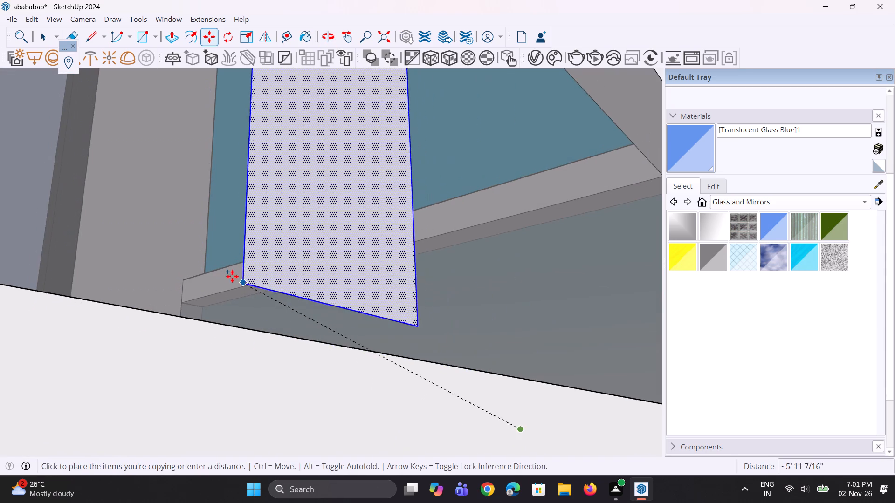
pyautogui.scroll(-15, 232, 276)
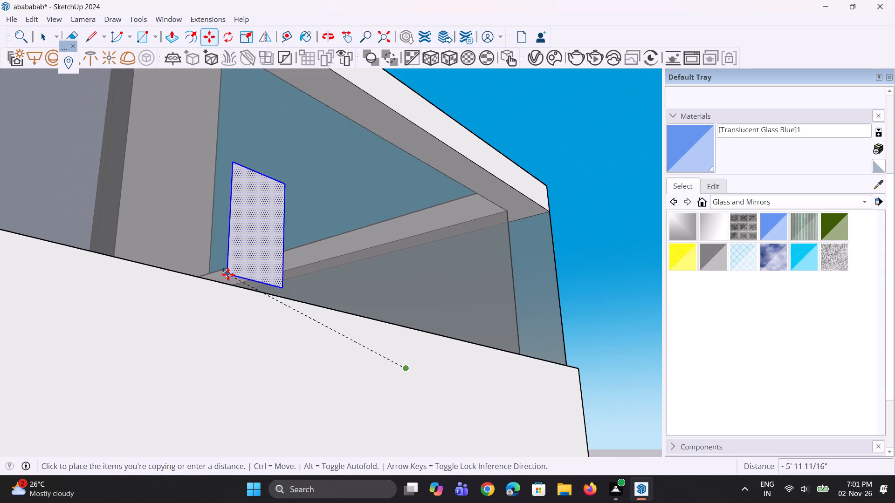
pyautogui.scroll(-4, 228, 264)
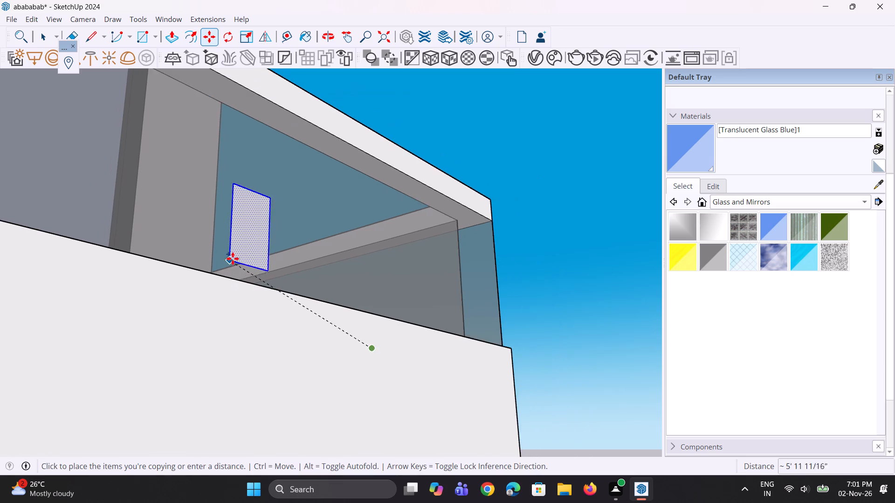
pyautogui.scroll(-17, 233, 258)
pyautogui.scroll(-9, 255, 252)
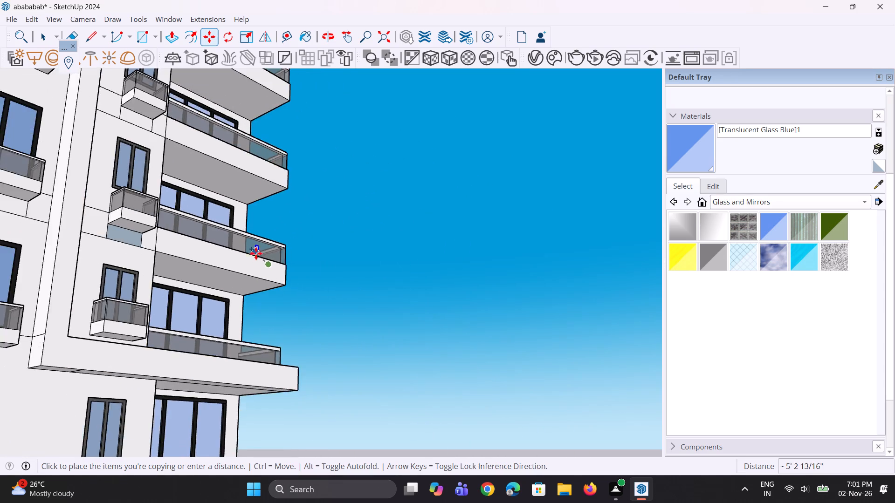
pyautogui.scroll(10, 268, 336)
pyautogui.scroll(-11, 194, 295)
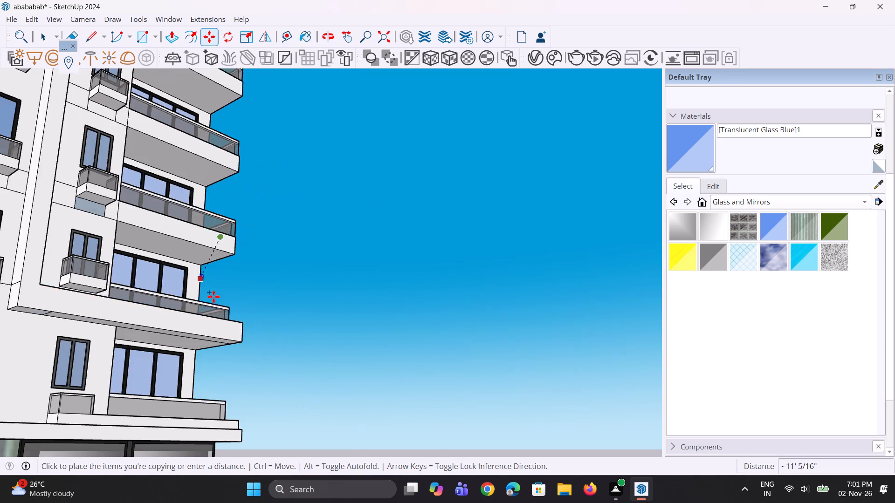
pyautogui.moveTo(217, 309); pyautogui.dragTo(239, 398, button='middle')
pyautogui.scroll(6, 233, 386)
pyautogui.scroll(4, 212, 280)
pyautogui.scroll(4, 189, 236)
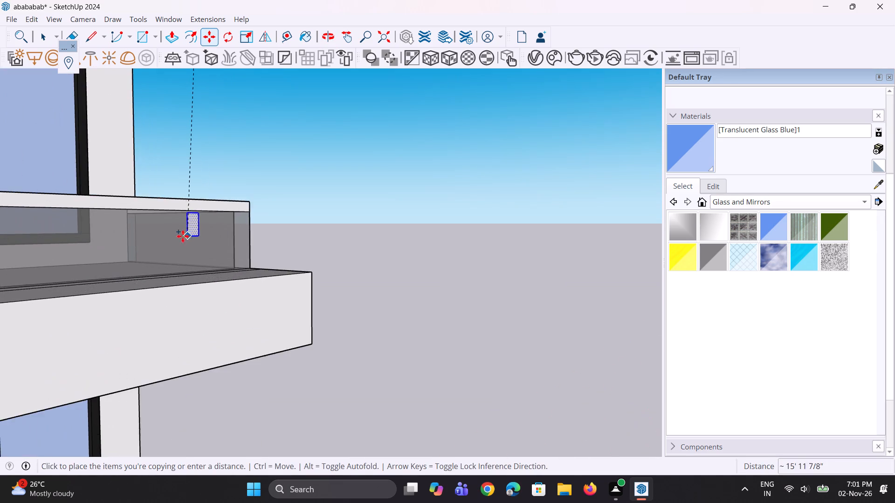
pyautogui.scroll(1, 183, 236)
pyautogui.moveTo(181, 241); pyautogui.dragTo(270, 353, button='middle')
pyautogui.scroll(2, 182, 326)
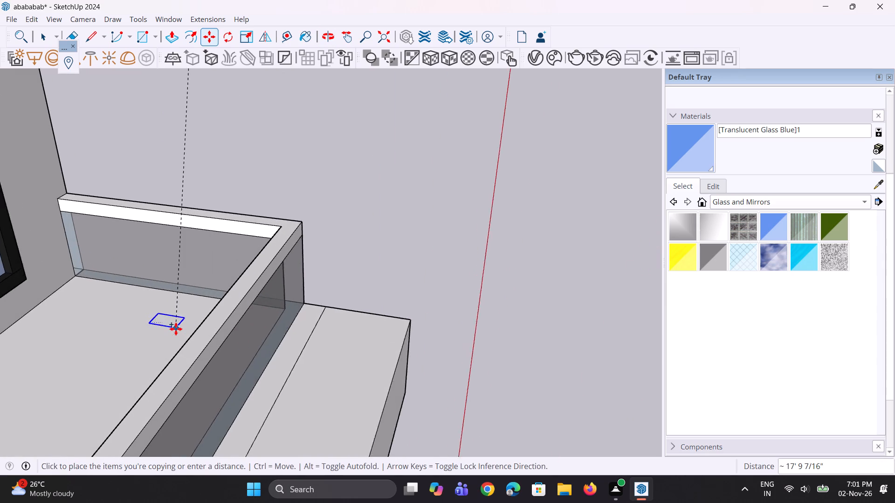
pyautogui.scroll(4, 176, 329)
pyautogui.moveTo(186, 333); pyautogui.dragTo(262, 335, button='middle')
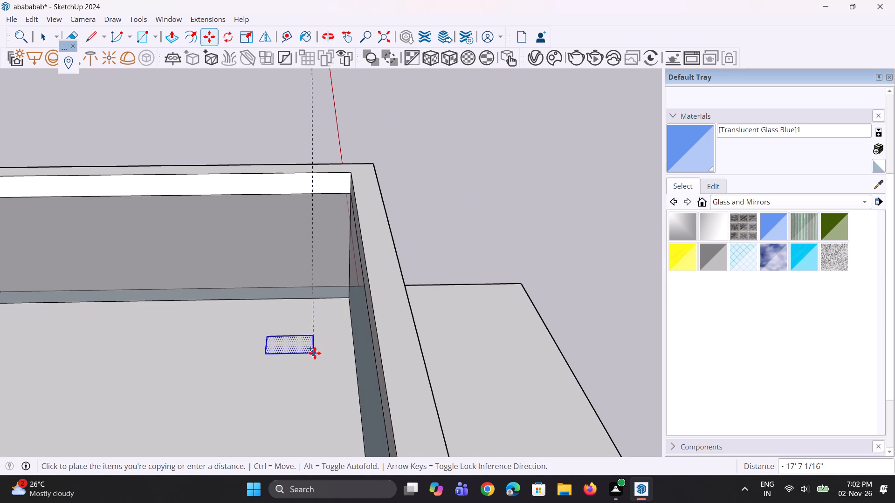
pyautogui.moveTo(319, 369); pyautogui.dragTo(345, 303, button='middle')
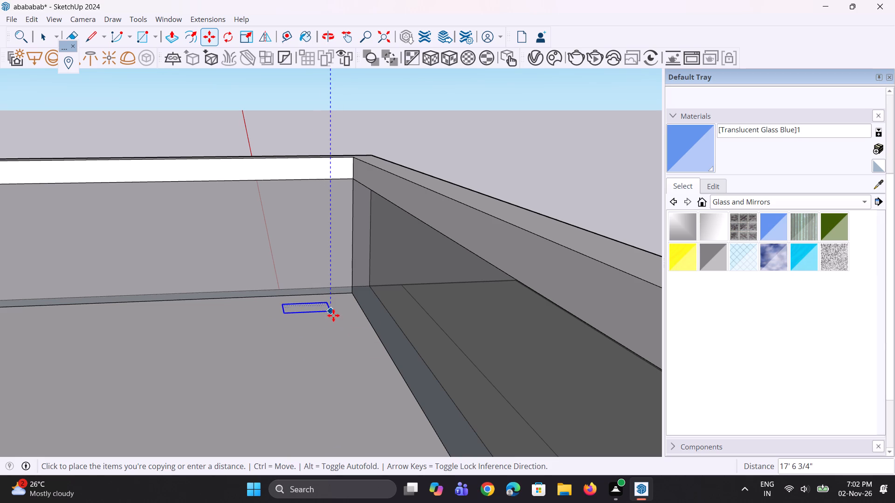
pyautogui.click(333, 317)
# Copy the small rectangle from the wide-ledge balcony 17' 6 3/4" down the blue axis onto the lowest right-hand balcony's floor.
pyautogui.press('m')
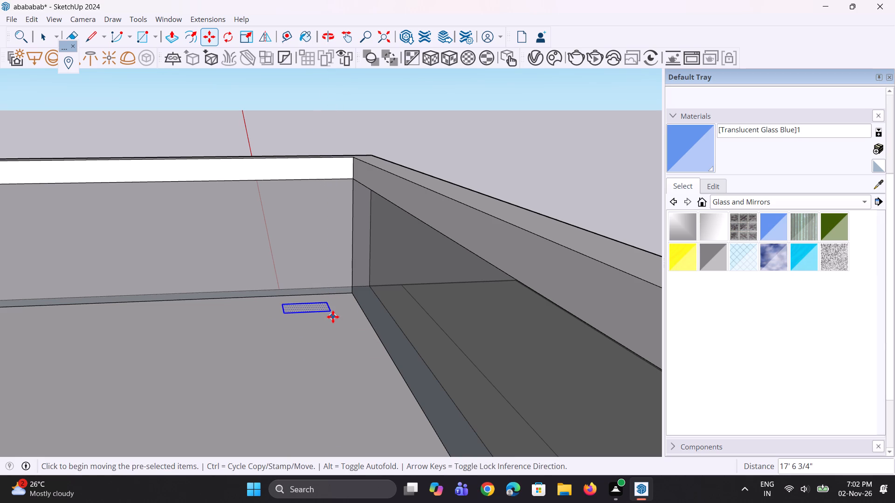
pyautogui.click(330, 313)
pyautogui.moveTo(356, 414); pyautogui.dragTo(355, 394, button='middle')
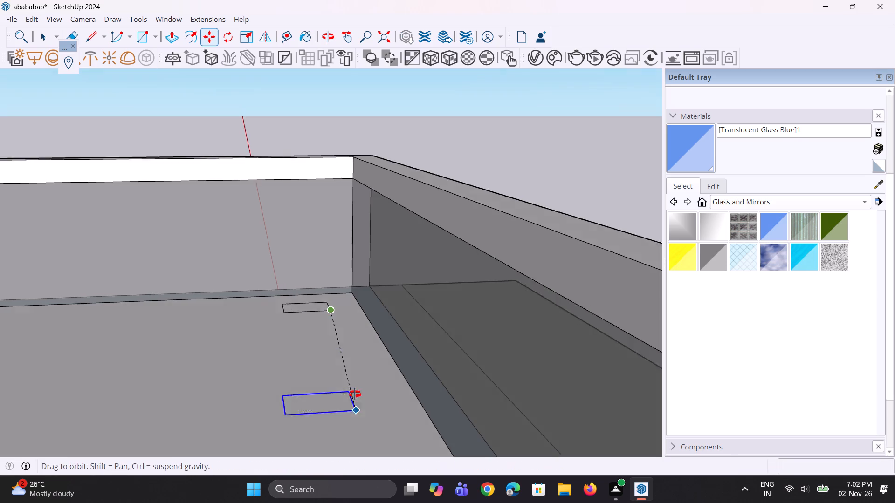
pyautogui.moveTo(355, 394); pyautogui.dragTo(162, 378, button='middle')
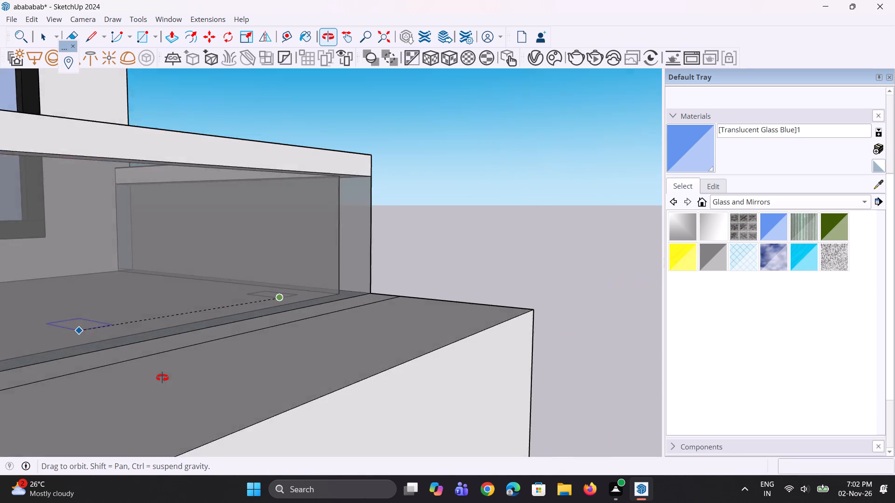
pyautogui.moveTo(162, 378); pyautogui.dragTo(100, 383, button='middle')
pyautogui.scroll(-5, 340, 313)
pyautogui.scroll(-12, 308, 233)
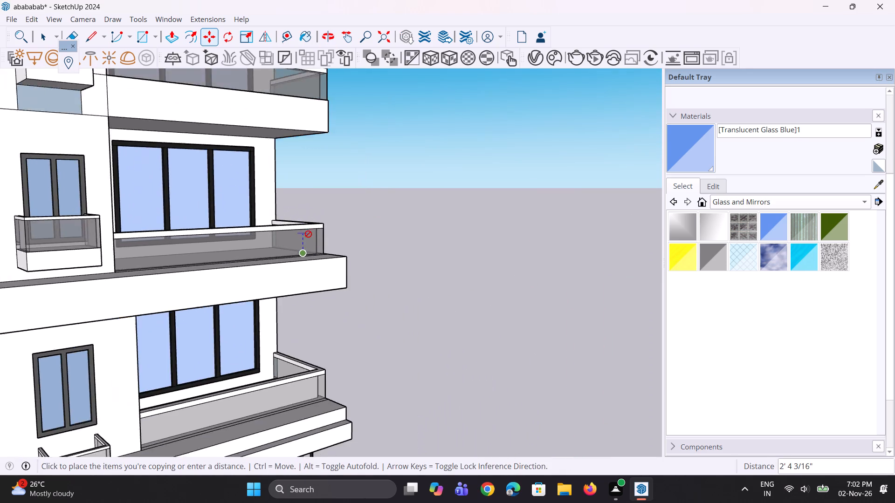
pyautogui.scroll(-5, 308, 235)
pyautogui.scroll(11, 287, 367)
pyautogui.scroll(6, 294, 303)
pyautogui.moveTo(295, 292); pyautogui.dragTo(302, 300, button='middle')
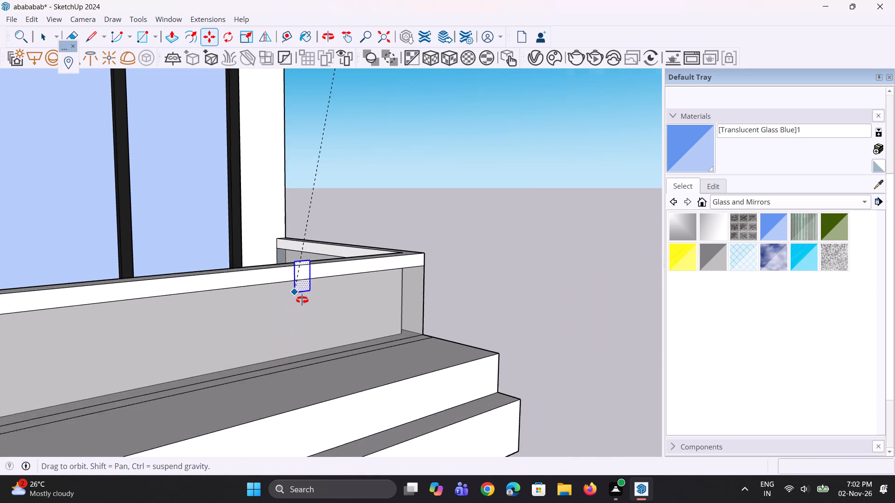
pyautogui.moveTo(302, 300); pyautogui.dragTo(310, 309, button='middle')
pyautogui.scroll(10, 311, 289)
pyautogui.moveTo(311, 289); pyautogui.dragTo(561, 367, button='middle')
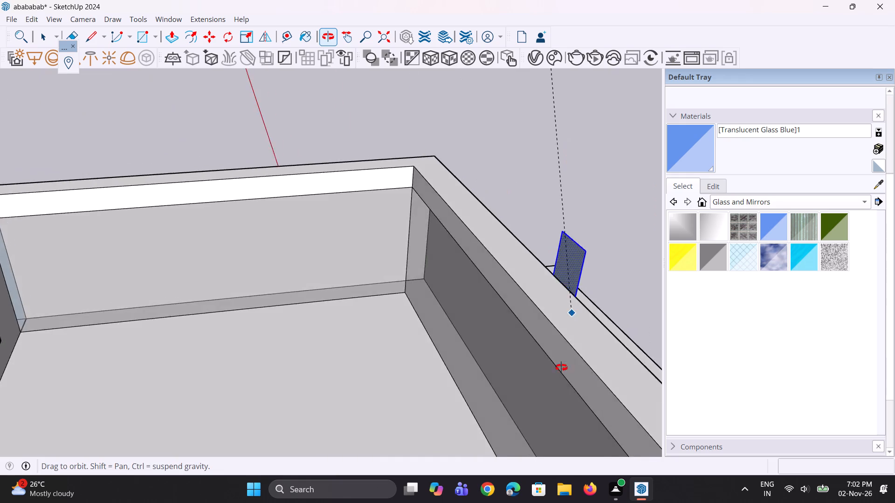
pyautogui.moveTo(561, 367); pyautogui.dragTo(553, 350, button='middle')
pyautogui.scroll(1, 383, 366)
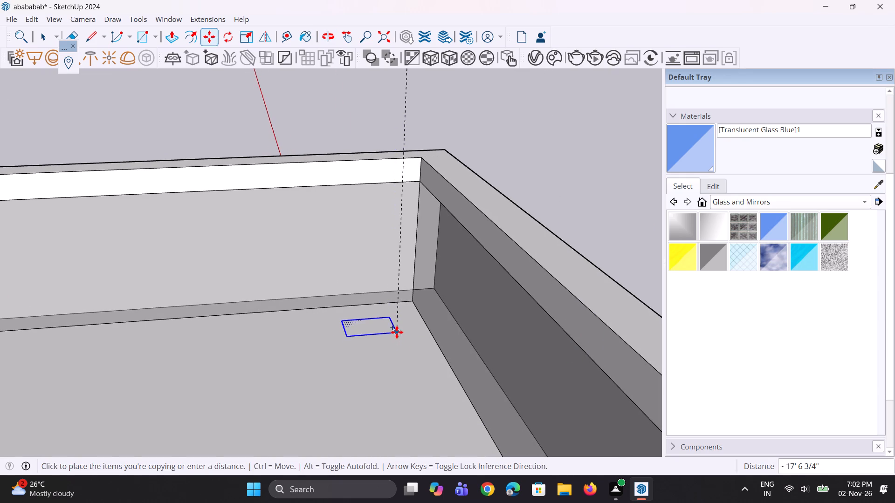
pyautogui.click(392, 336)
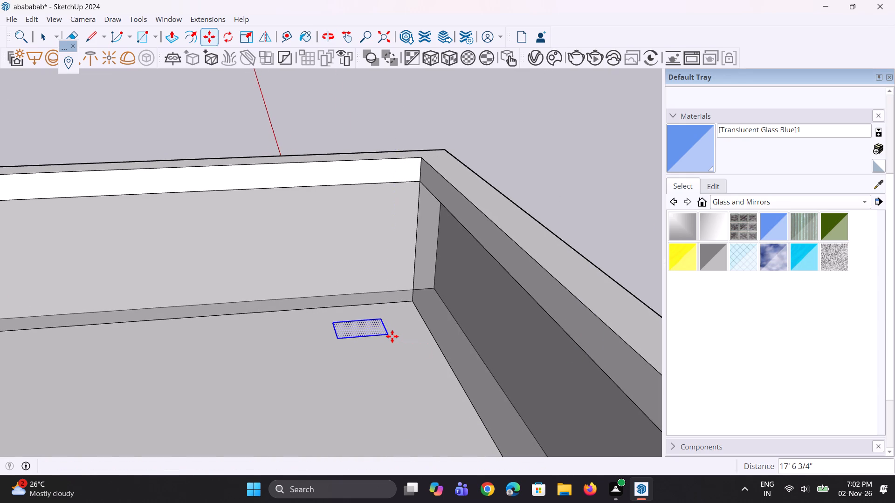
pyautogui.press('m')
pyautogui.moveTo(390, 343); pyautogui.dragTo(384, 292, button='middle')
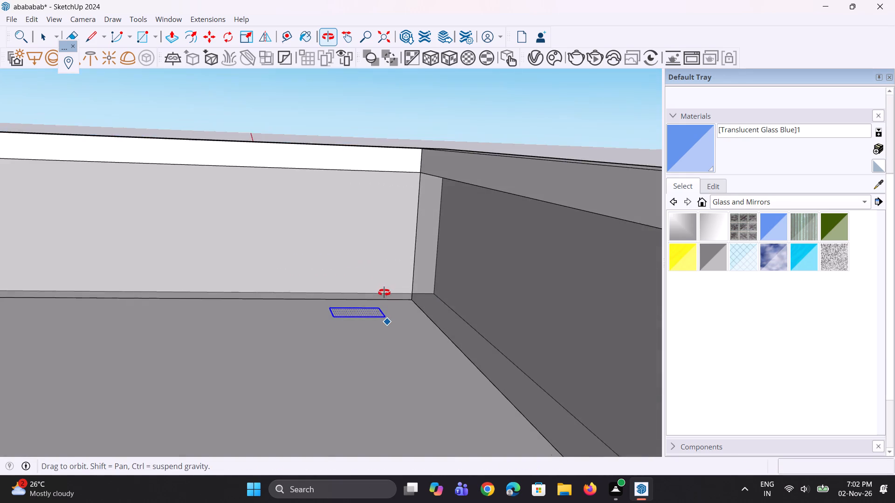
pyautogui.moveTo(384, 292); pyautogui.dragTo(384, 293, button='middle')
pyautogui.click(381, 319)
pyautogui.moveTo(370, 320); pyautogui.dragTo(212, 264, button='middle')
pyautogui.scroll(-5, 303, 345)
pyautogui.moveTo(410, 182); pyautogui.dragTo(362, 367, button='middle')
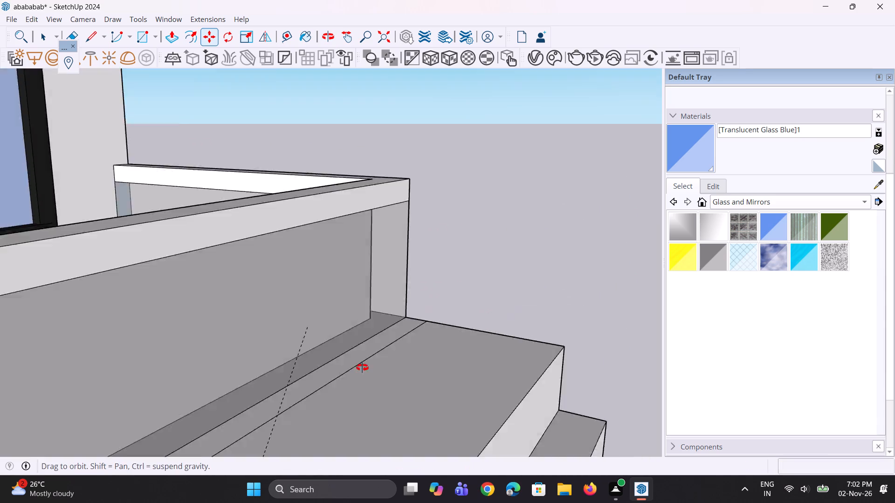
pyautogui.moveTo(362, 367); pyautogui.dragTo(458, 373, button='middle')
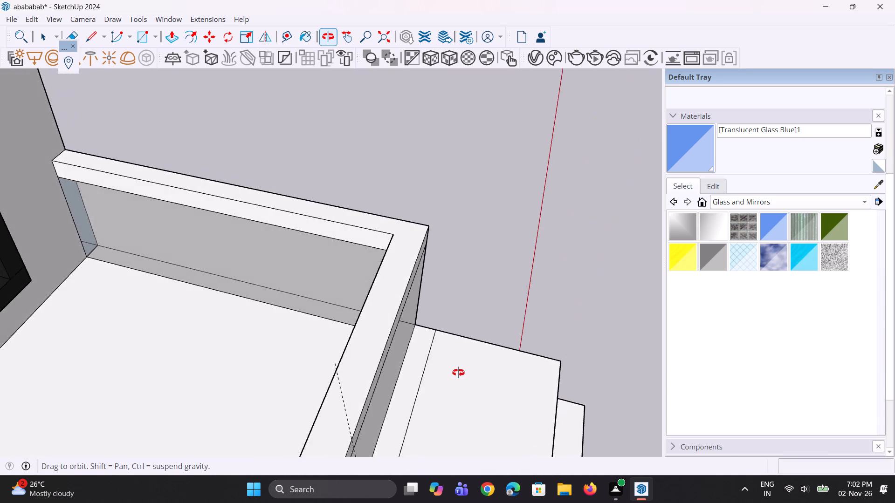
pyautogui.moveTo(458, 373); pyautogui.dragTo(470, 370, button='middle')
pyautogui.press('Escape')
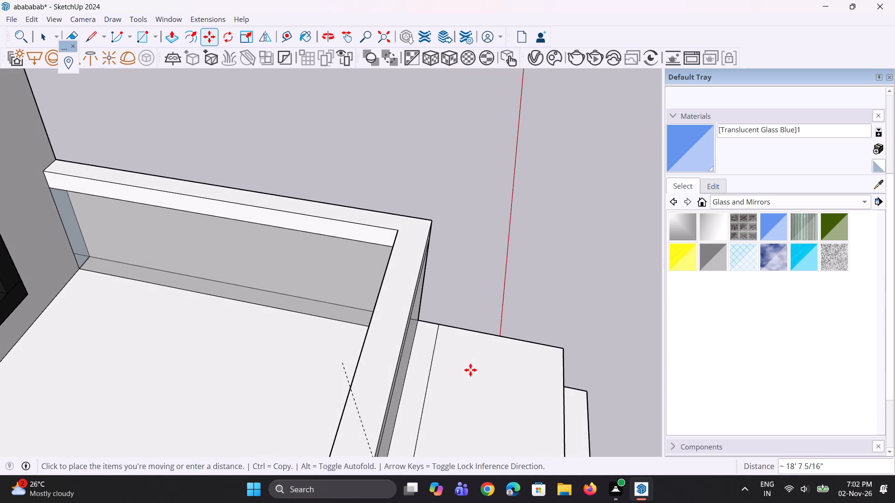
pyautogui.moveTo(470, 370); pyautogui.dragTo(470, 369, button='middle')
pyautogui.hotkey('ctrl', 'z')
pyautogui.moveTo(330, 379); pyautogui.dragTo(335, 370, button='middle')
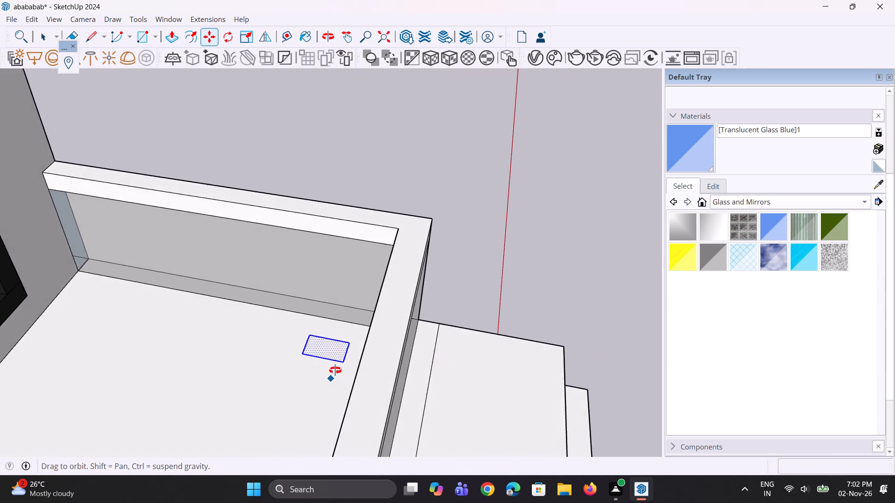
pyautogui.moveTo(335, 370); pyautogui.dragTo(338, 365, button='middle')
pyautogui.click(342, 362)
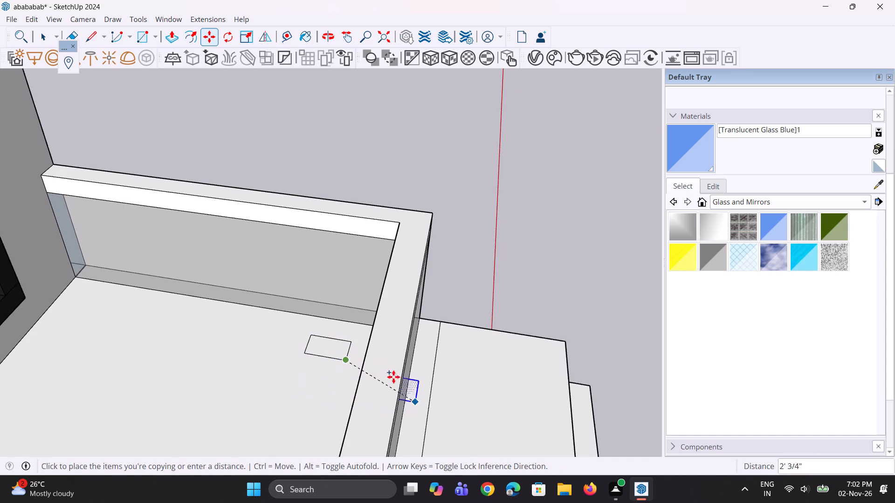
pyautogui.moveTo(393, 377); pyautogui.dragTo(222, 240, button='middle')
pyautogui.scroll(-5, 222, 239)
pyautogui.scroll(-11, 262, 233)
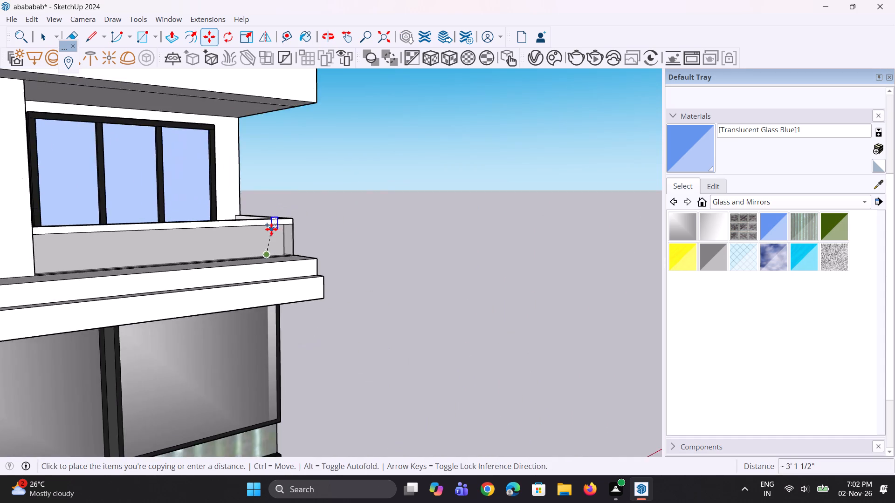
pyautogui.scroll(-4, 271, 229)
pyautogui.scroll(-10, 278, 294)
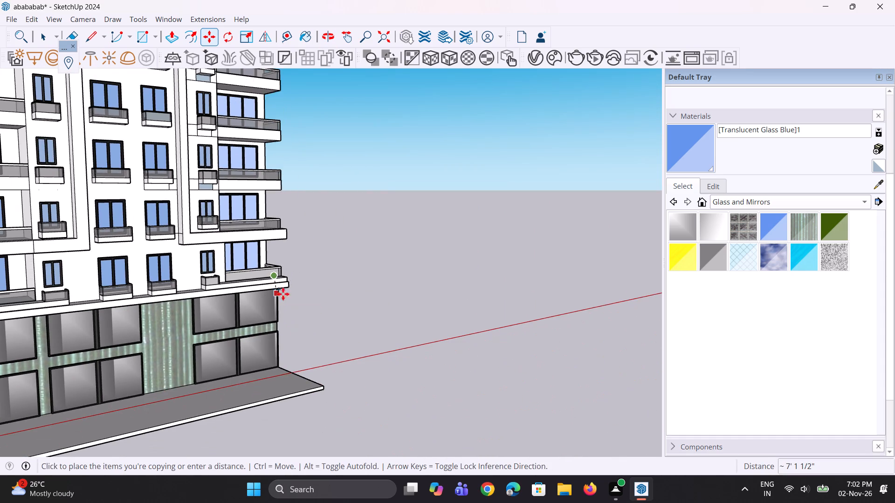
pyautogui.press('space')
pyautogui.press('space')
# Paint the inner side of the lowest right-hand balcony's front panel with Translucent Glass Gray.
pyautogui.scroll(3, 292, 267)
pyautogui.scroll(4, 255, 233)
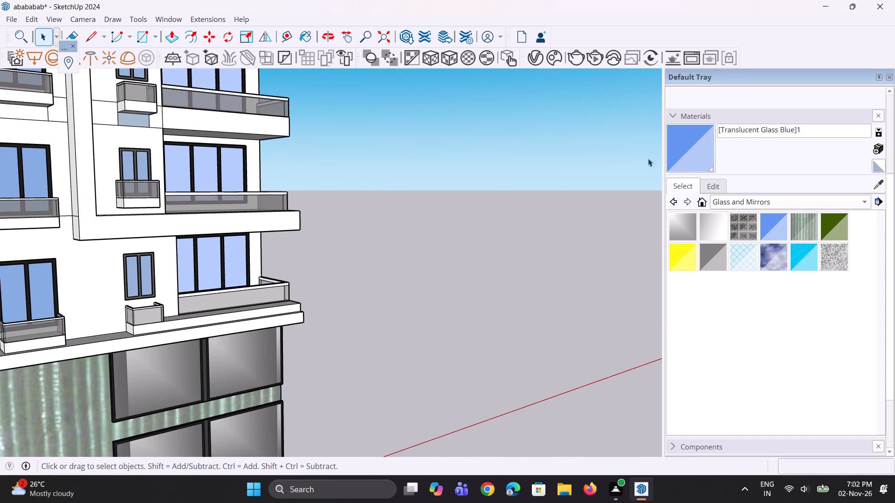
pyautogui.click(709, 258)
pyautogui.scroll(4, 260, 322)
pyautogui.scroll(5, 261, 283)
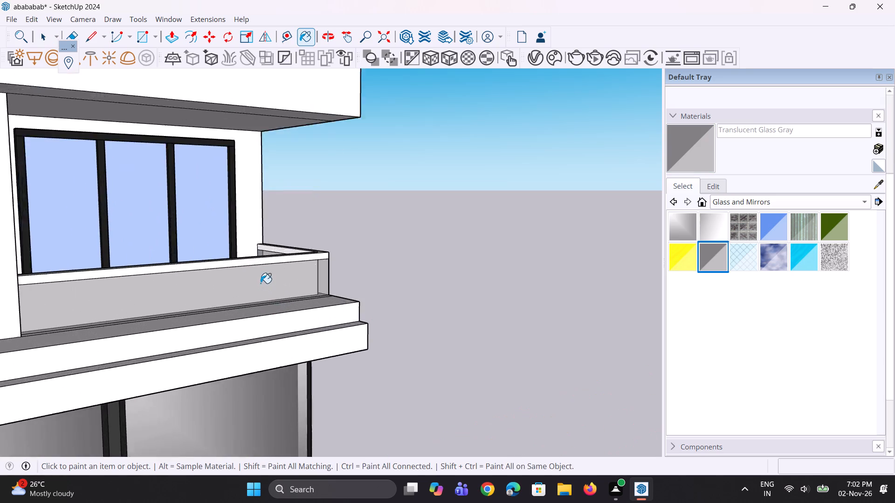
pyautogui.scroll(1, 261, 283)
pyautogui.scroll(-1, 259, 271)
pyautogui.rightClick(259, 271)
pyautogui.scroll(5, 259, 271)
pyautogui.click(429, 326)
pyautogui.moveTo(260, 256); pyautogui.dragTo(272, 301, button='middle')
pyautogui.press('space')
pyautogui.press('space')
pyautogui.click(497, 262)
pyautogui.scroll(3, 361, 268)
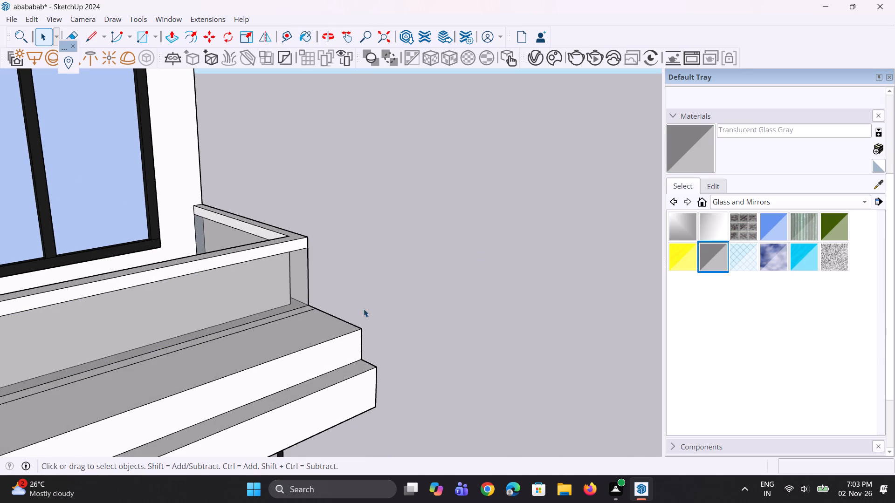
pyautogui.click(697, 151)
pyautogui.scroll(3, 353, 285)
pyautogui.scroll(1, 227, 221)
pyautogui.moveTo(227, 220); pyautogui.dragTo(232, 258, button='middle')
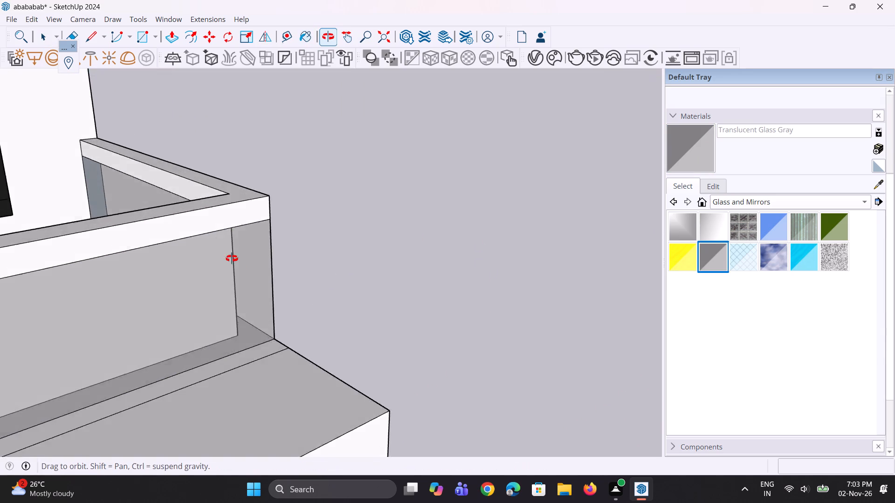
pyautogui.moveTo(232, 258); pyautogui.dragTo(501, 273, button='middle')
pyautogui.click(473, 346)
# Inspect the lowest right-hand balcony's panels from outside and above, and compare them with the glazing on the balconies above.
pyautogui.moveTo(474, 380); pyautogui.dragTo(470, 348, button='middle')
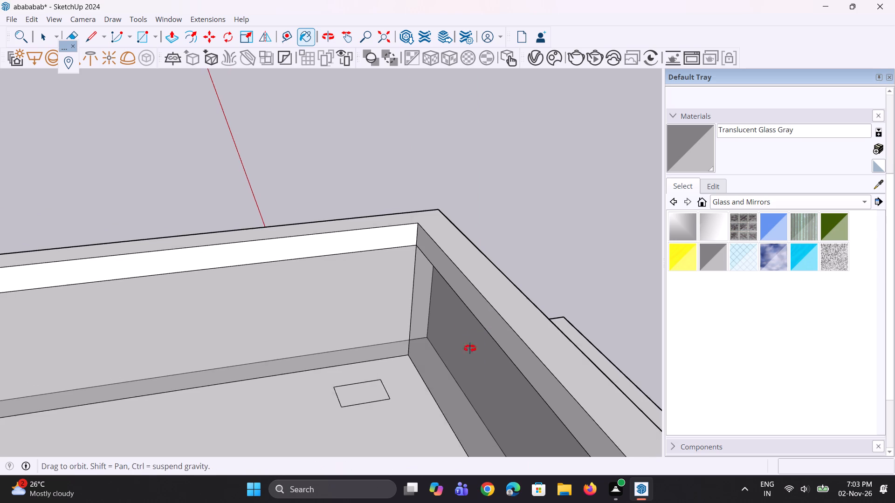
pyautogui.moveTo(470, 348); pyautogui.dragTo(43, 295, button='middle')
pyautogui.scroll(1, 210, 266)
pyautogui.scroll(-5, 459, 251)
pyautogui.scroll(4, 393, 258)
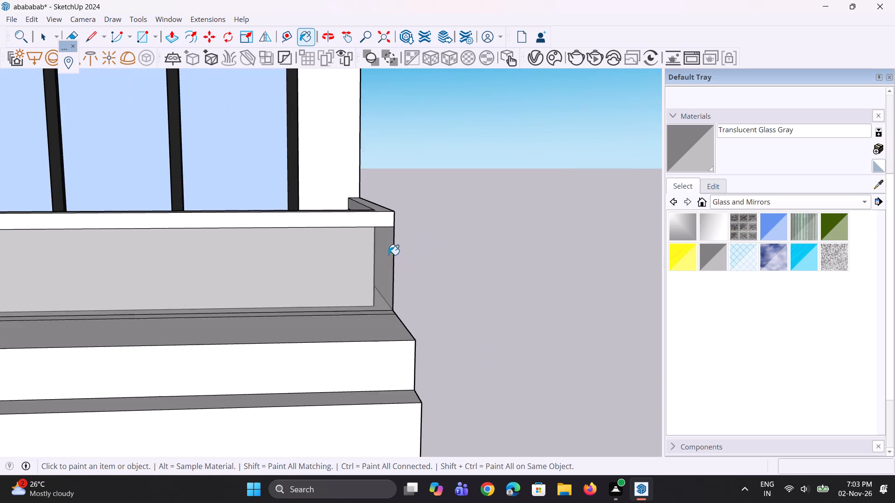
pyautogui.scroll(1, 386, 255)
pyautogui.moveTo(386, 255); pyautogui.dragTo(286, 402, button='middle')
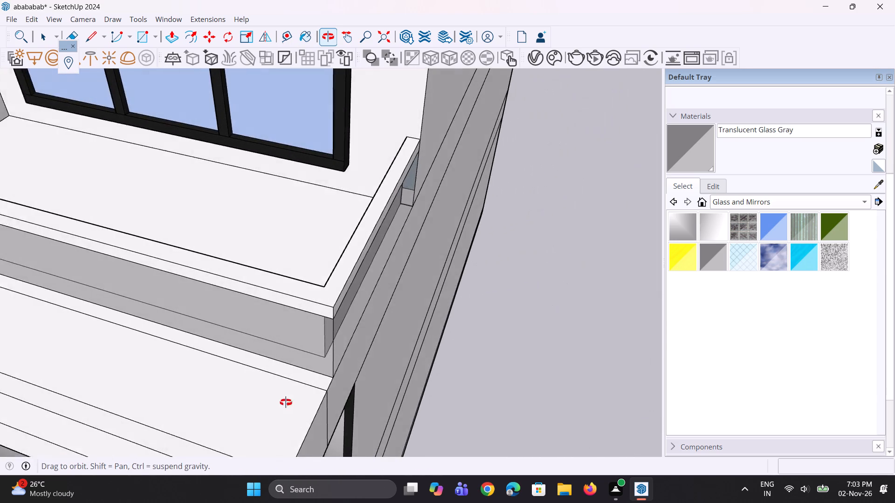
pyautogui.moveTo(286, 402); pyautogui.dragTo(286, 400, button='middle')
pyautogui.moveTo(290, 364); pyautogui.dragTo(322, 286, button='middle')
pyautogui.scroll(-9, 428, 331)
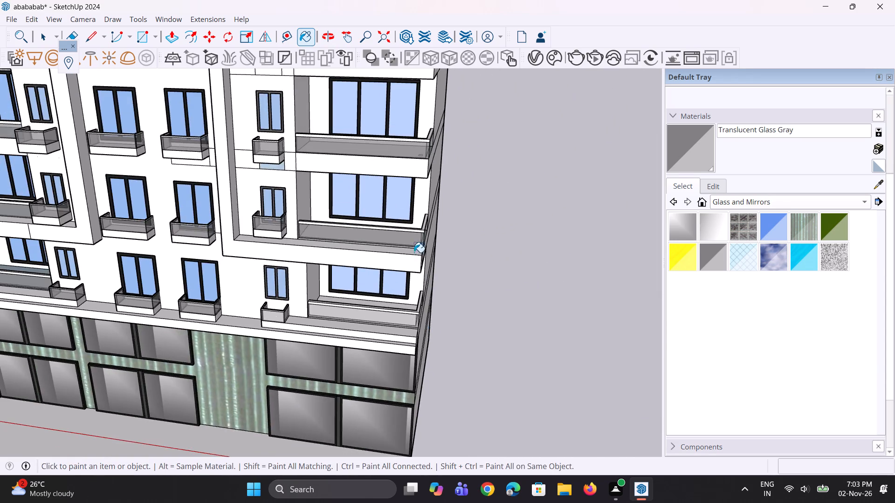
# Apply Translucent Glass Gray along the inner base of the lowest right-hand balcony's front parapet.
pyautogui.moveTo(414, 252); pyautogui.dragTo(196, 367, button='middle')
pyautogui.scroll(5, 236, 387)
pyautogui.scroll(2, 407, 300)
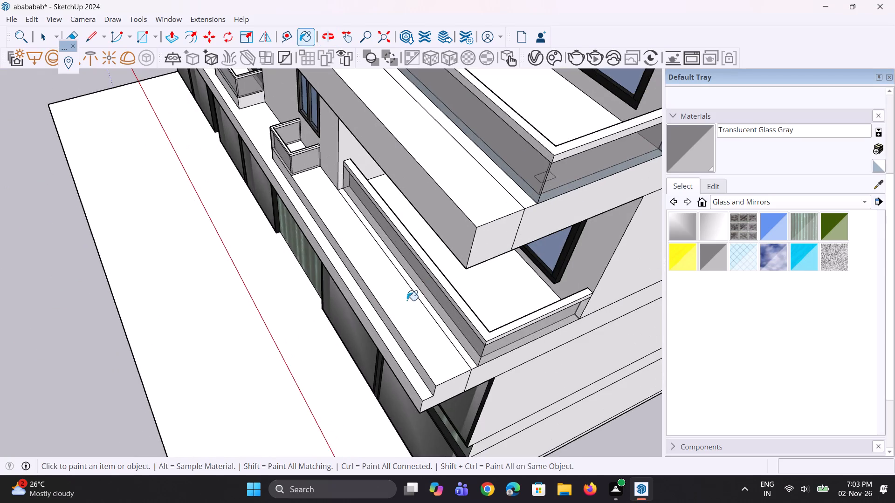
pyautogui.moveTo(346, 451); pyautogui.dragTo(391, 381, button='middle')
pyautogui.scroll(10, 461, 180)
pyautogui.moveTo(461, 179); pyautogui.dragTo(399, 194, button='middle')
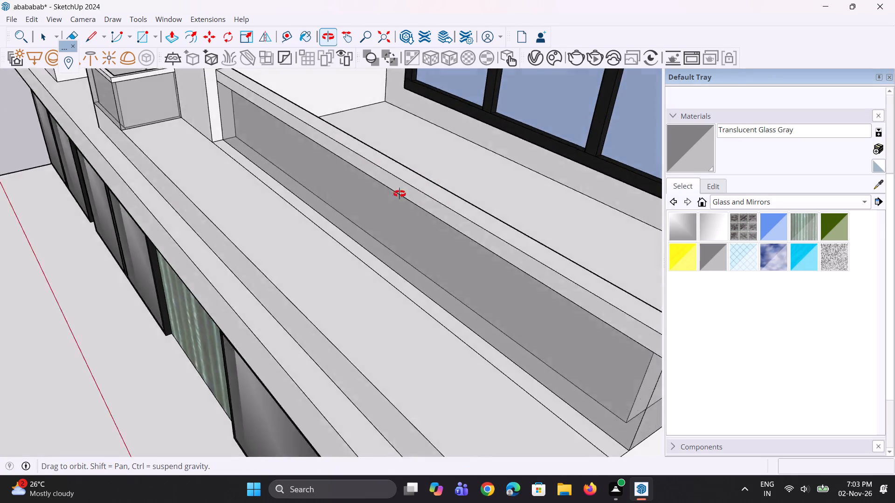
pyautogui.moveTo(399, 194); pyautogui.dragTo(211, 190, button='middle')
pyautogui.scroll(4, 216, 219)
pyautogui.tripleClick(215, 217)
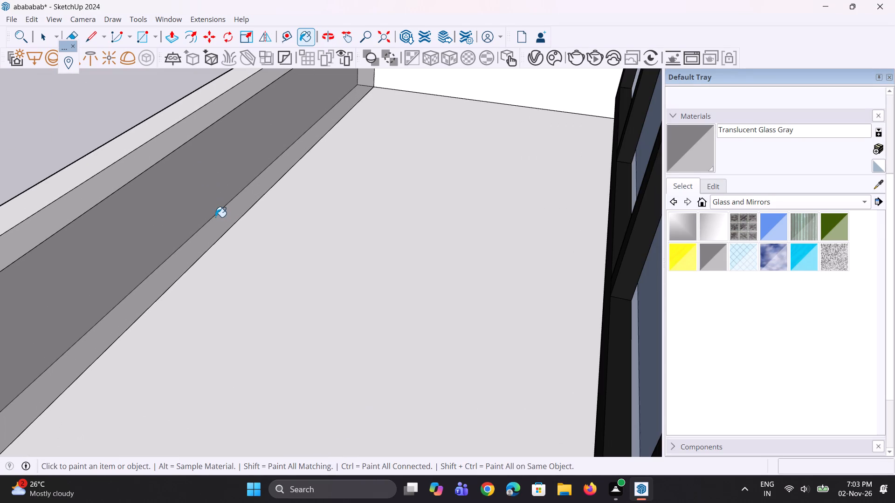
pyautogui.scroll(1, 164, 240)
pyautogui.moveTo(164, 241); pyautogui.dragTo(179, 231, button='middle')
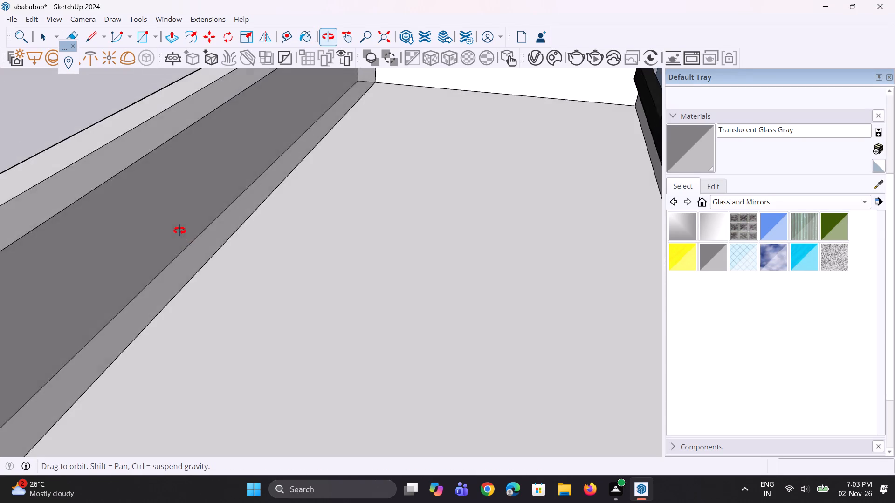
pyautogui.moveTo(179, 231); pyautogui.dragTo(355, 199, button='middle')
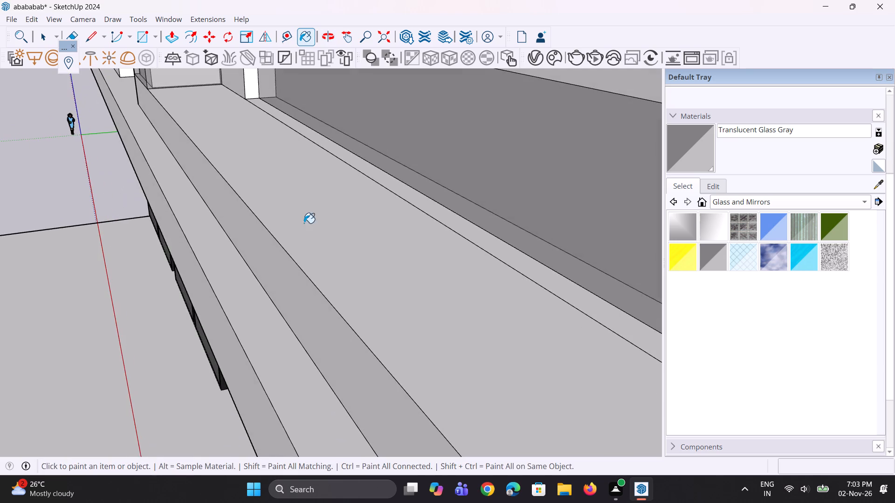
pyautogui.scroll(-10, 252, 262)
pyautogui.moveTo(317, 258); pyautogui.dragTo(403, 240, button='middle')
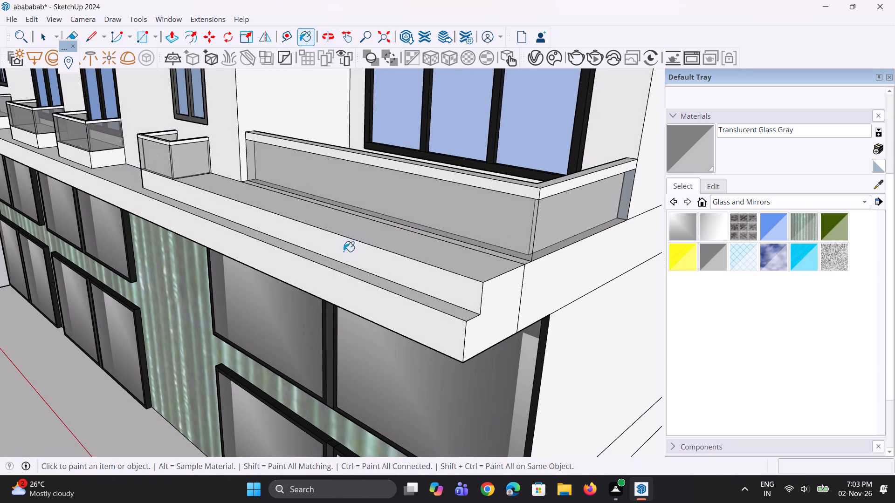
pyautogui.scroll(-4, 332, 256)
pyautogui.press('space')
pyautogui.press('space')
# Copy the small floor rectangle from the lowest right-hand balcony down onto the ground-level slab beside the building's corner.
pyautogui.moveTo(362, 251); pyautogui.dragTo(368, 271, button='middle')
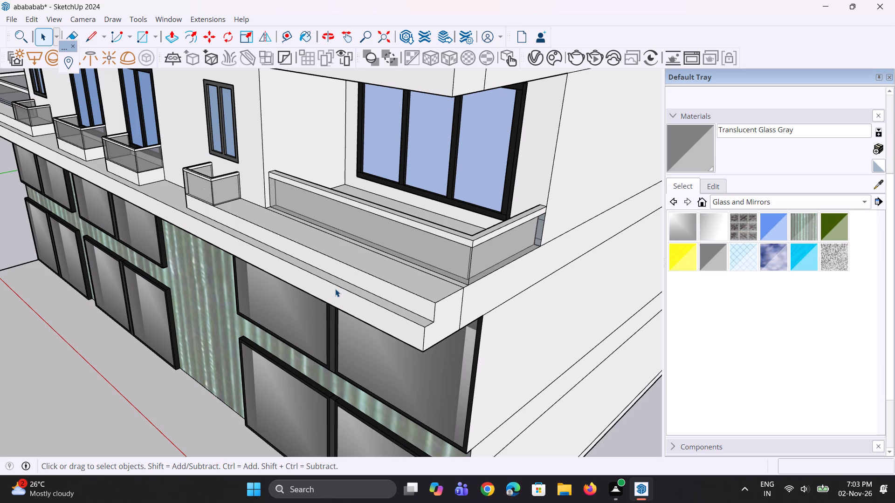
pyautogui.scroll(2, 456, 156)
pyautogui.scroll(3, 449, 203)
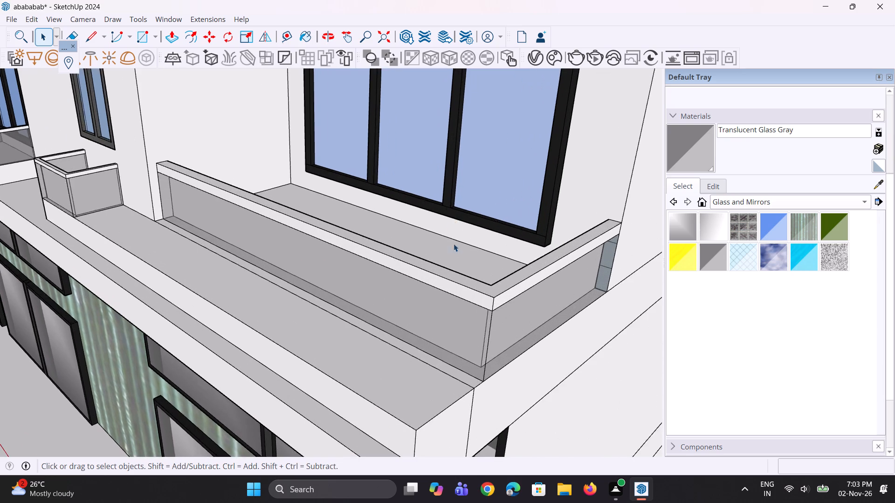
pyautogui.scroll(1, 463, 289)
pyautogui.moveTo(463, 289); pyautogui.dragTo(781, 370, button='middle')
pyautogui.scroll(5, 521, 143)
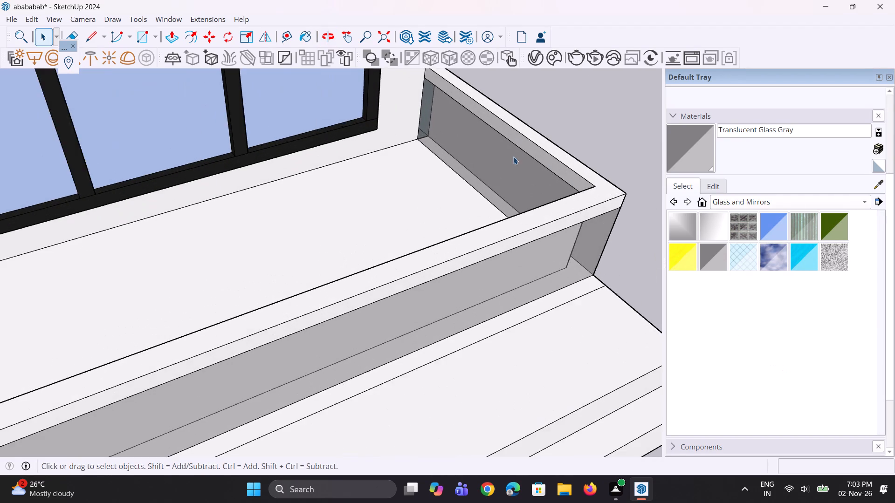
pyautogui.scroll(3, 513, 156)
pyautogui.moveTo(484, 230); pyautogui.dragTo(714, 197, button='middle')
pyautogui.moveTo(545, 195); pyautogui.dragTo(539, 136, button='middle')
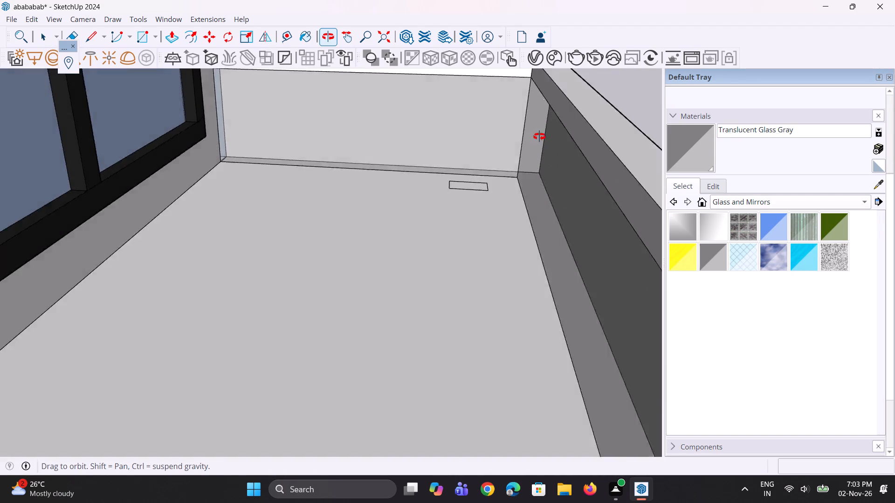
pyautogui.moveTo(539, 136); pyautogui.dragTo(507, 179, button='middle')
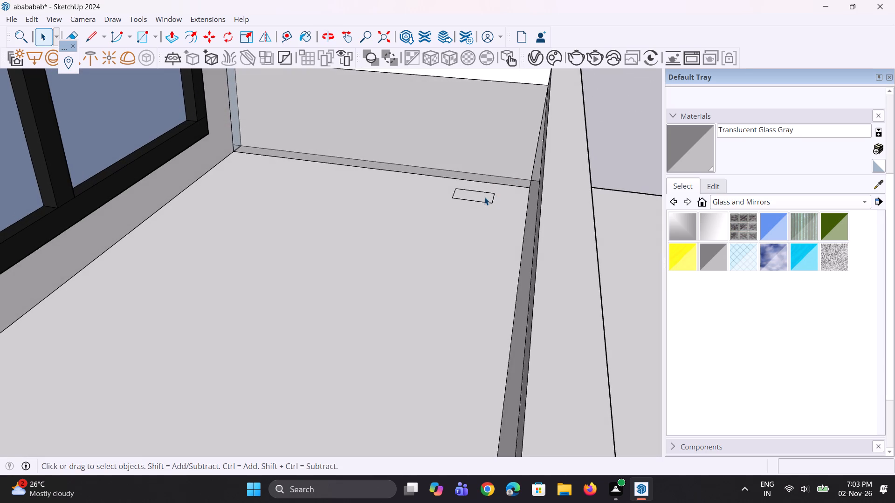
pyautogui.click(484, 197)
pyautogui.press('m')
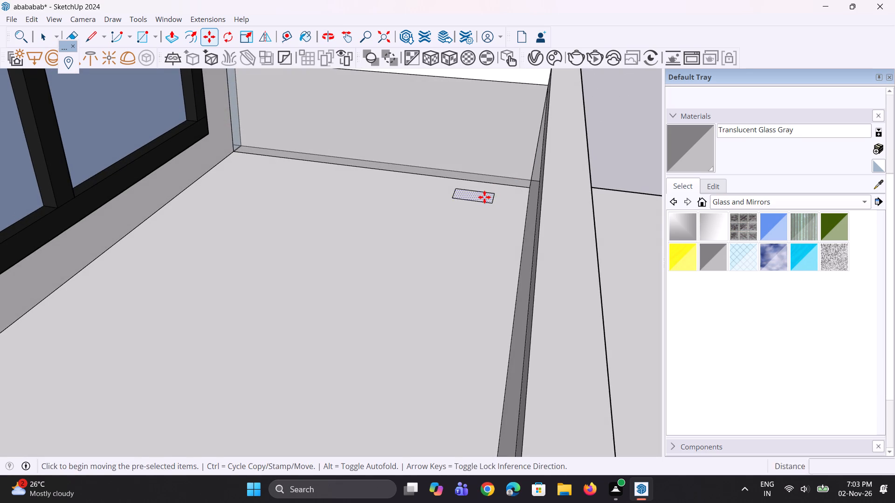
pyautogui.moveTo(484, 197); pyautogui.dragTo(486, 214)
pyautogui.moveTo(483, 256); pyautogui.dragTo(249, 121, button='middle')
pyautogui.scroll(1, 249, 121)
pyautogui.scroll(-2, 249, 120)
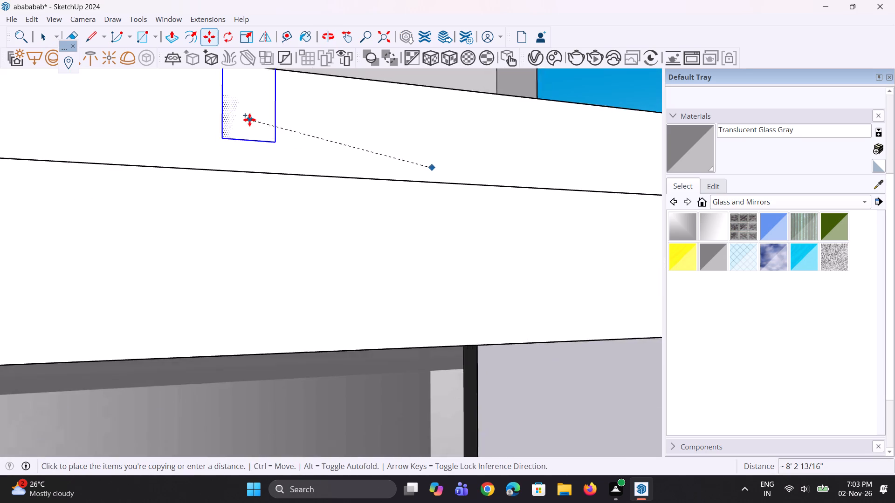
pyautogui.scroll(-20, 249, 120)
pyautogui.scroll(-8, 262, 104)
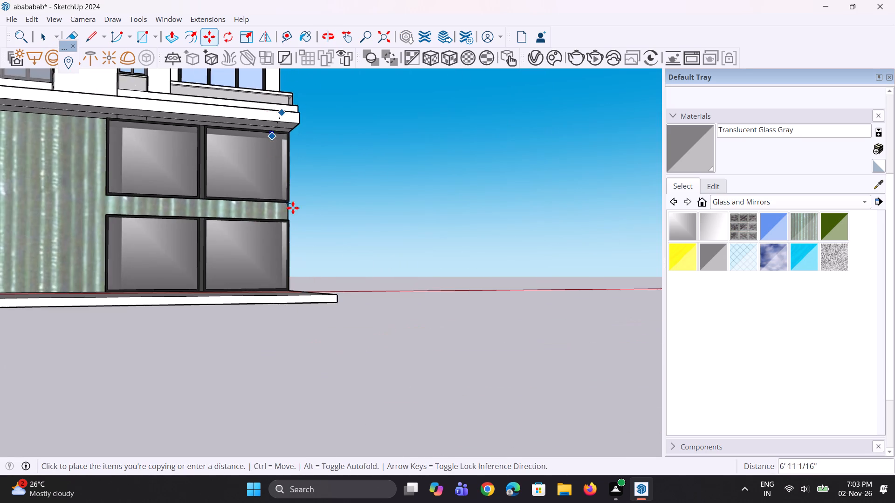
pyautogui.scroll(4, 324, 274)
pyautogui.scroll(10, 301, 306)
pyautogui.moveTo(299, 302); pyautogui.dragTo(300, 363, button='middle')
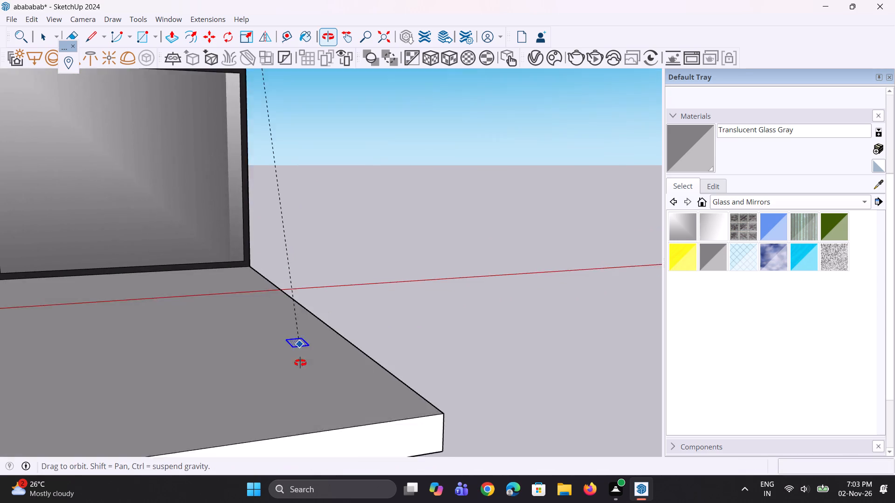
pyautogui.moveTo(300, 363); pyautogui.dragTo(308, 376, button='middle')
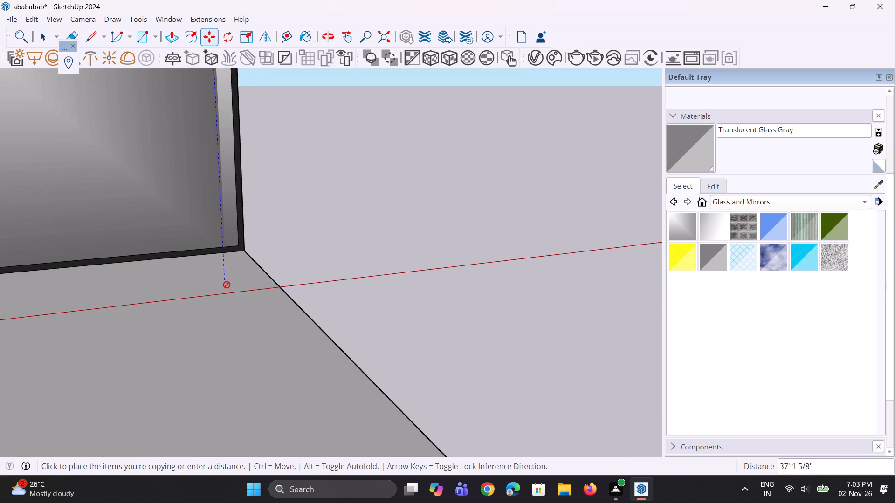
pyautogui.moveTo(196, 294); pyautogui.dragTo(284, 278, button='middle')
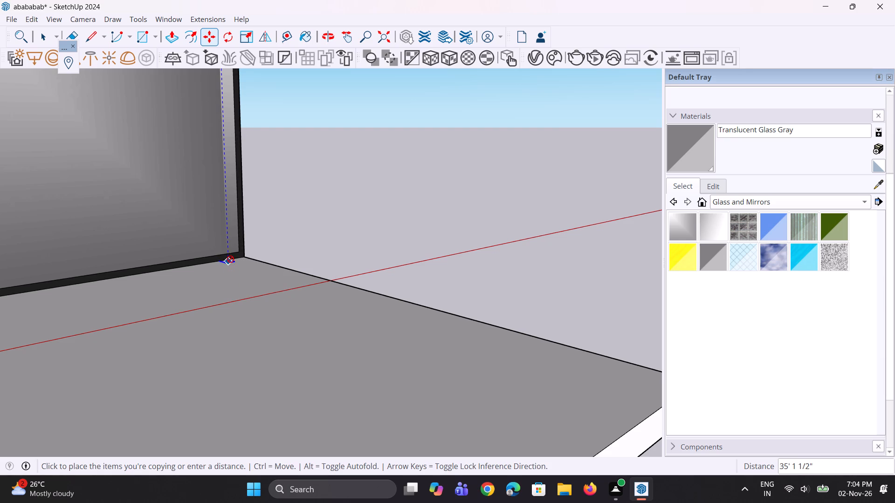
pyautogui.moveTo(230, 258); pyautogui.dragTo(237, 313, button='middle')
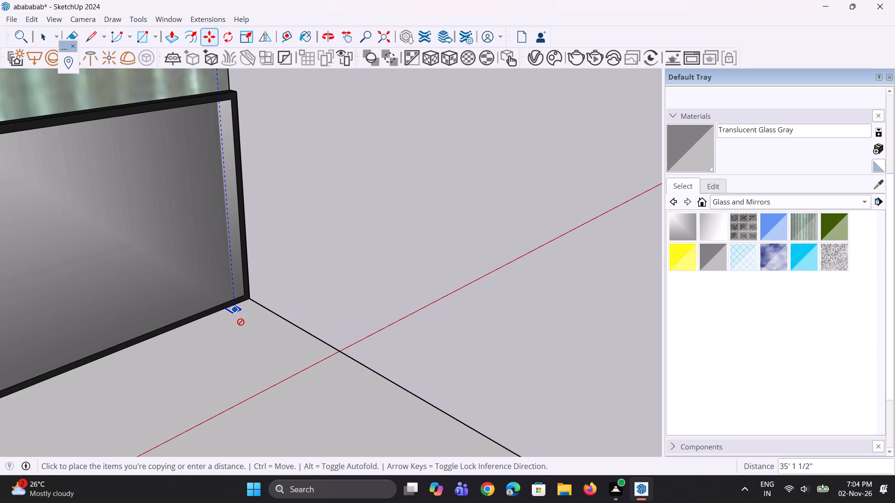
pyautogui.scroll(-15, 259, 366)
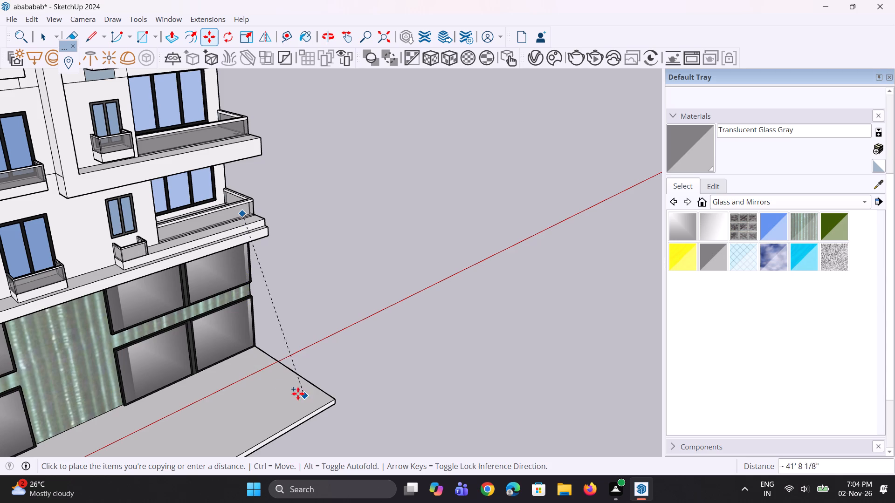
pyautogui.scroll(10, 236, 367)
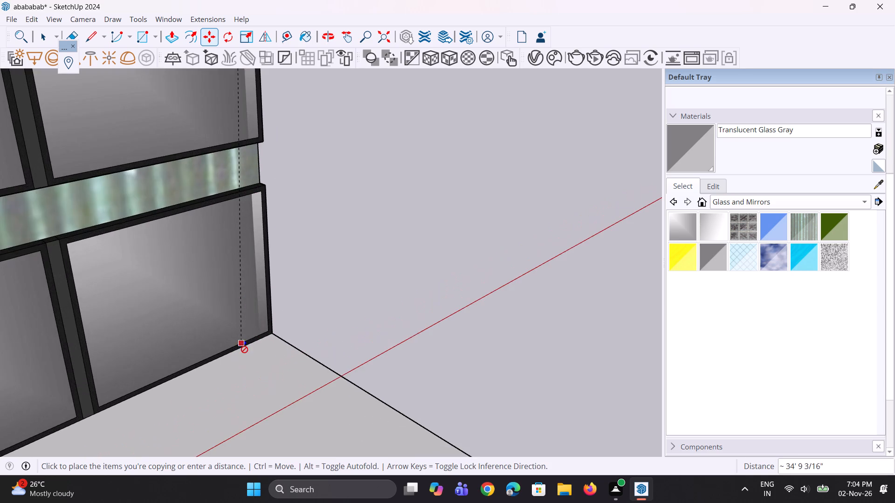
pyautogui.scroll(3, 246, 358)
pyautogui.click(293, 392)
pyautogui.scroll(-17, 256, 368)
pyautogui.moveTo(273, 364); pyautogui.dragTo(262, 423, button='middle')
pyautogui.scroll(-4, 293, 373)
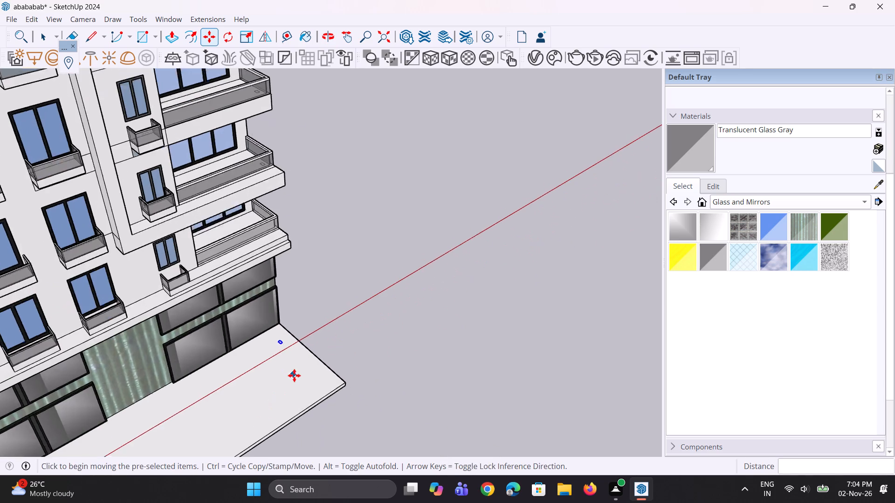
pyautogui.scroll(3, 285, 262)
# Push/Pull the small rectangle on the lowest right-hand balcony's floor up 14' to form a column.
pyautogui.press('space')
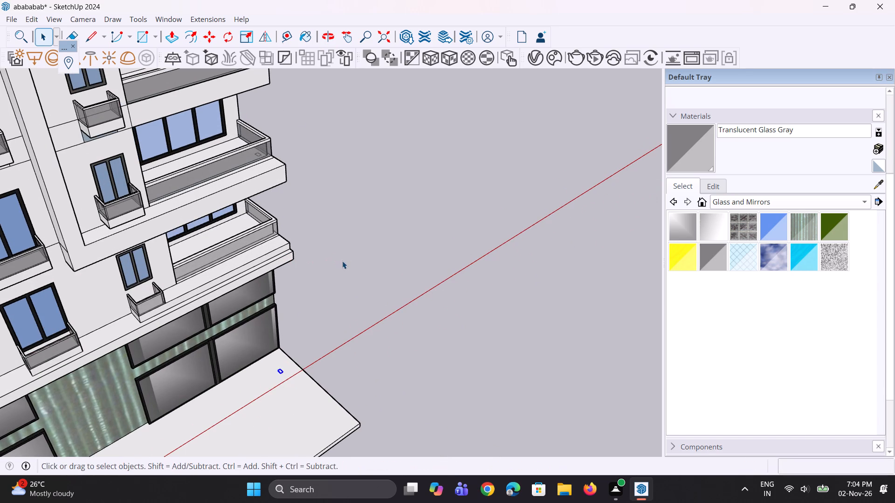
pyautogui.press('space')
pyautogui.click(377, 346)
pyautogui.press('p')
pyautogui.scroll(6, 225, 245)
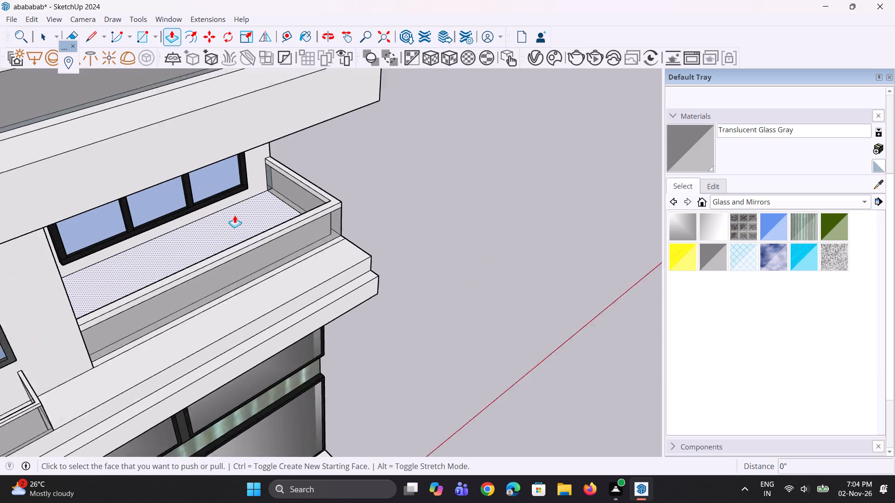
pyautogui.scroll(5, 234, 215)
pyautogui.moveTo(301, 228); pyautogui.dragTo(340, 295, button='middle')
pyautogui.scroll(11, 335, 258)
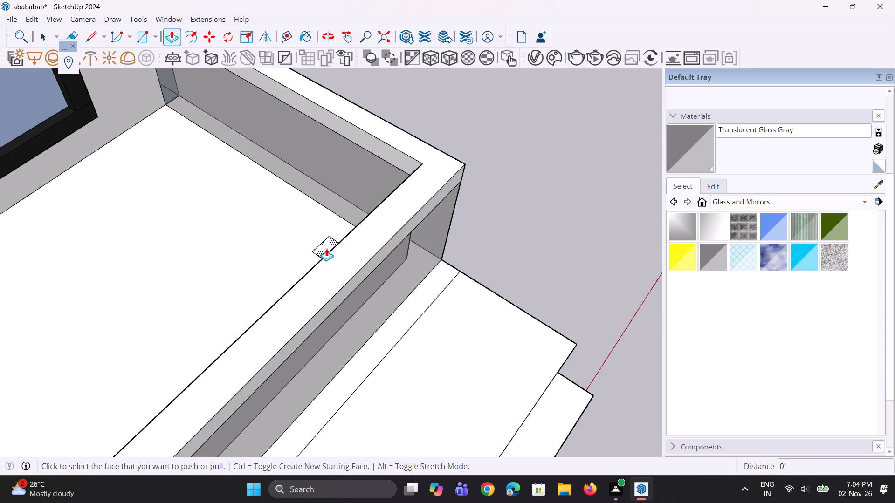
pyautogui.scroll(1, 326, 248)
pyautogui.click(326, 248)
pyautogui.scroll(-4, 331, 206)
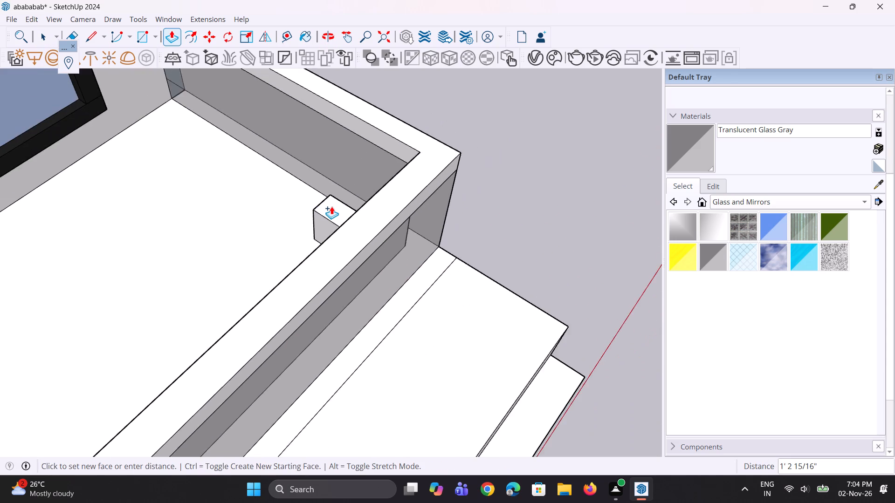
pyautogui.scroll(-5, 331, 206)
pyautogui.moveTo(330, 212); pyautogui.dragTo(212, 38, button='middle')
pyautogui.scroll(-8, 214, 144)
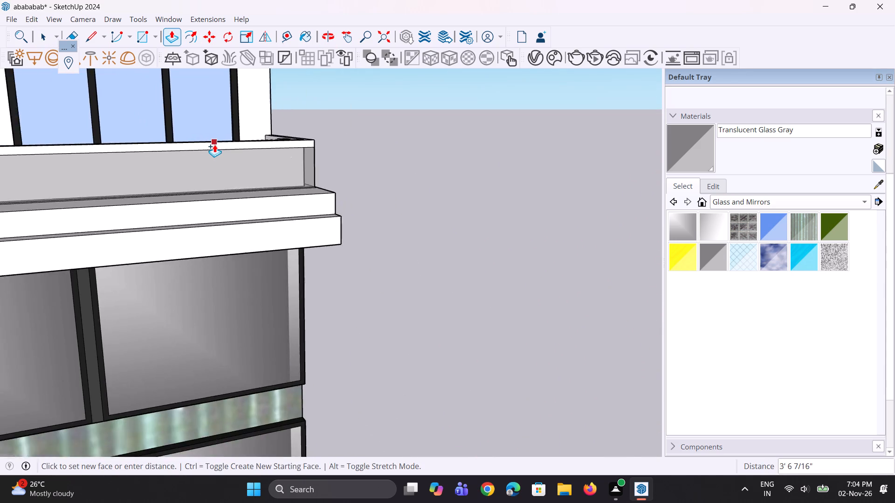
pyautogui.scroll(-9, 214, 144)
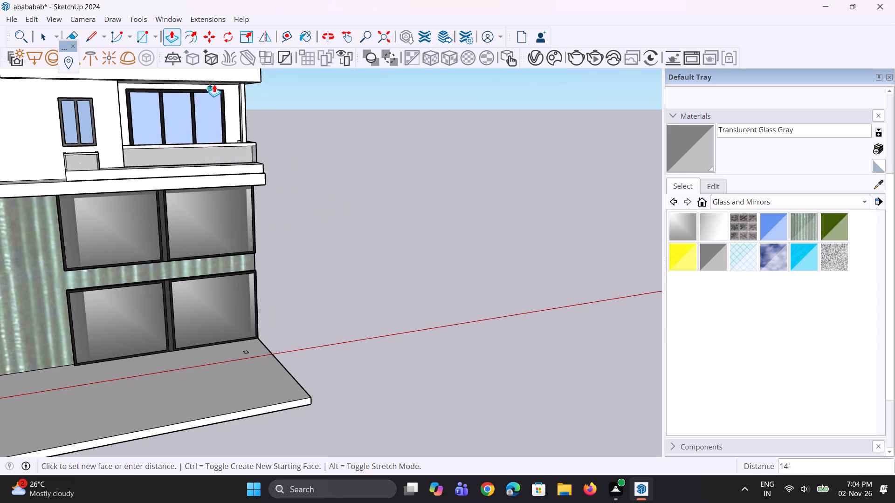
pyautogui.click(214, 84)
# Raise the small rectangle on the wide-ledge balcony above the lowest one by the same 14' as a column.
pyautogui.scroll(-5, 229, 188)
pyautogui.scroll(-4, 237, 227)
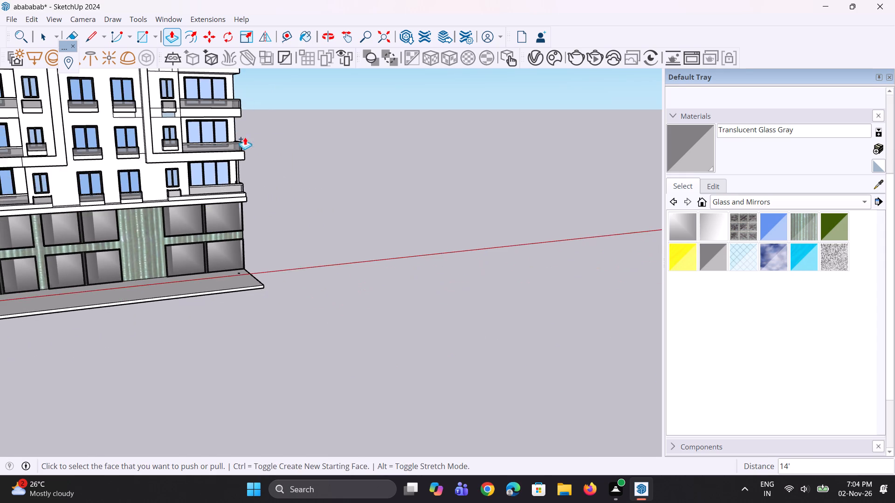
pyautogui.moveTo(236, 112); pyautogui.dragTo(231, 197, button='middle')
pyautogui.scroll(4, 234, 157)
pyautogui.scroll(8, 233, 88)
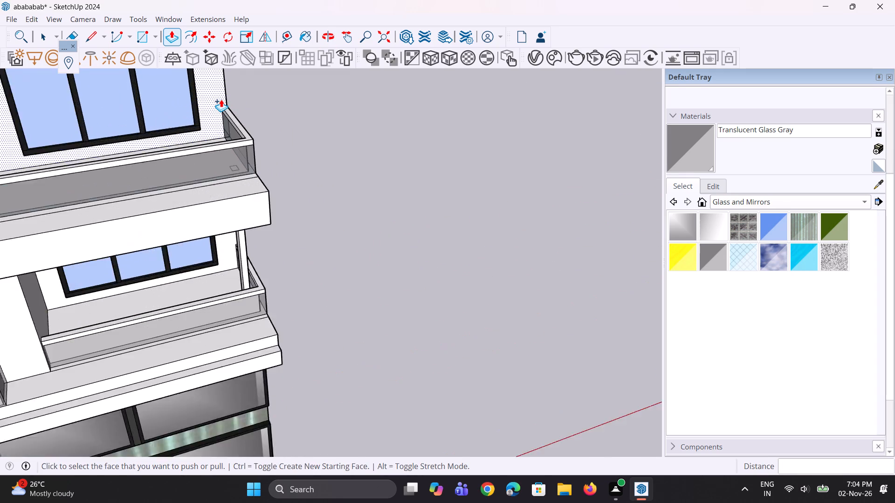
pyautogui.scroll(8, 221, 99)
pyautogui.moveTo(200, 137); pyautogui.dragTo(243, 244, button='middle')
pyautogui.scroll(5, 236, 261)
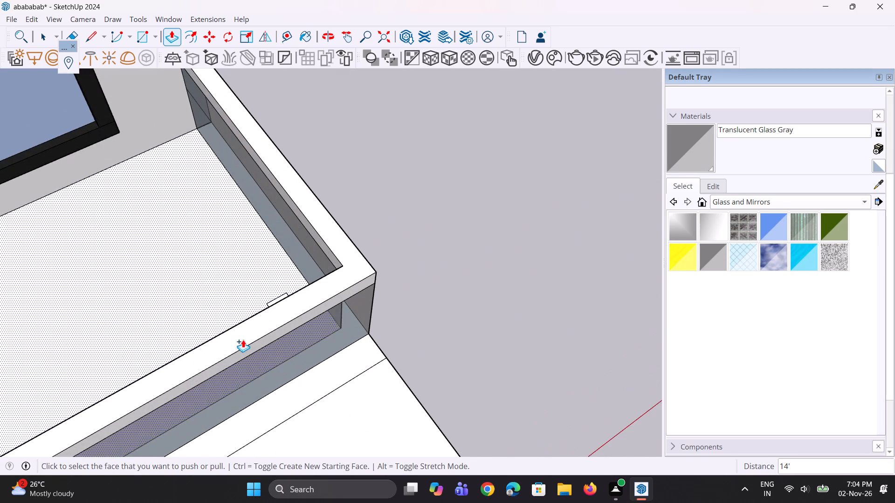
pyautogui.scroll(4, 243, 340)
pyautogui.scroll(4, 262, 281)
pyautogui.middleClick(262, 281)
pyautogui.moveTo(296, 297); pyautogui.dragTo(307, 322, button='middle')
pyautogui.doubleClick(307, 322)
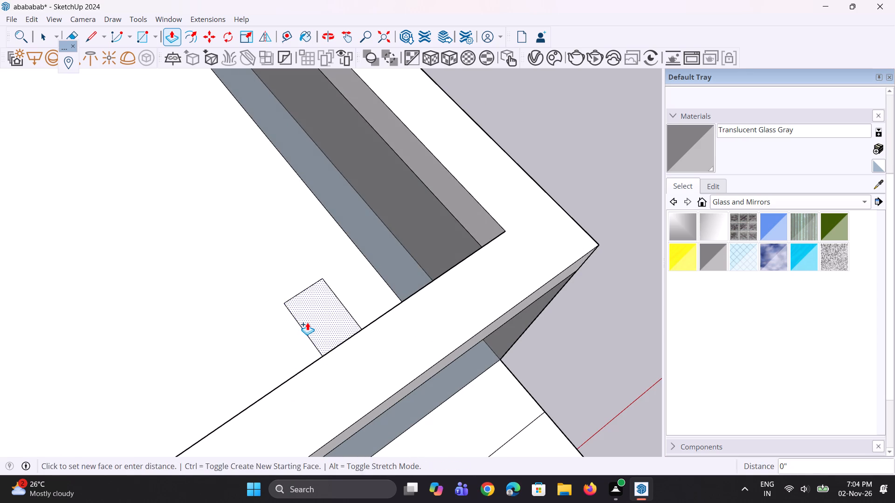
# Extrude the small floor rectangle by the same 14' on the balcony directly above the wide-ledge one.
pyautogui.scroll(-5, 228, 369)
pyautogui.moveTo(283, 353); pyautogui.dragTo(207, 296, button='middle')
pyautogui.scroll(-11, 328, 358)
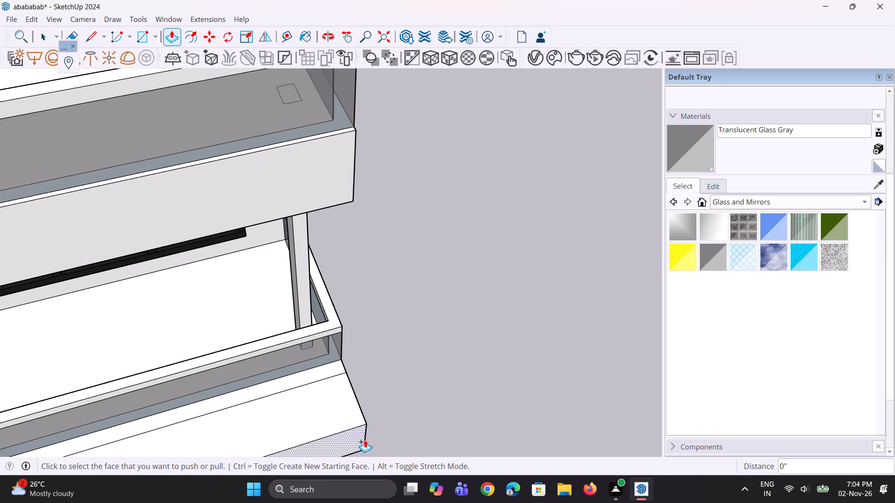
pyautogui.scroll(-7, 350, 377)
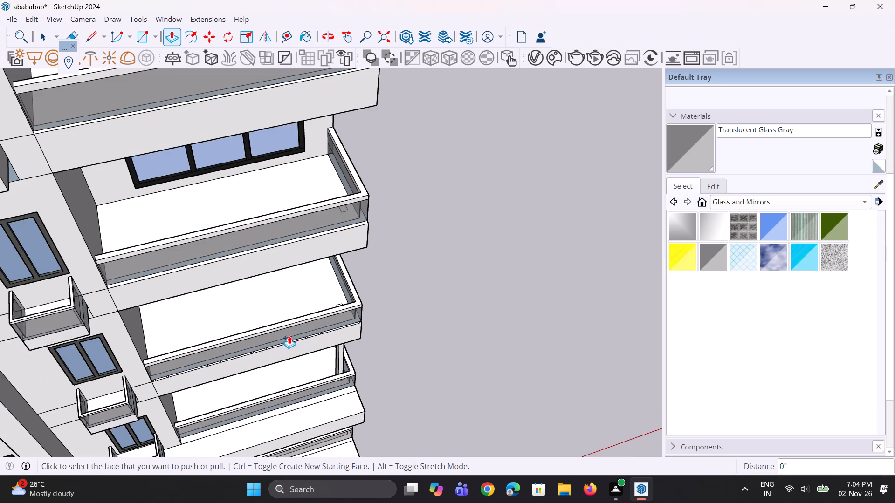
pyautogui.scroll(4, 317, 307)
pyautogui.scroll(8, 360, 284)
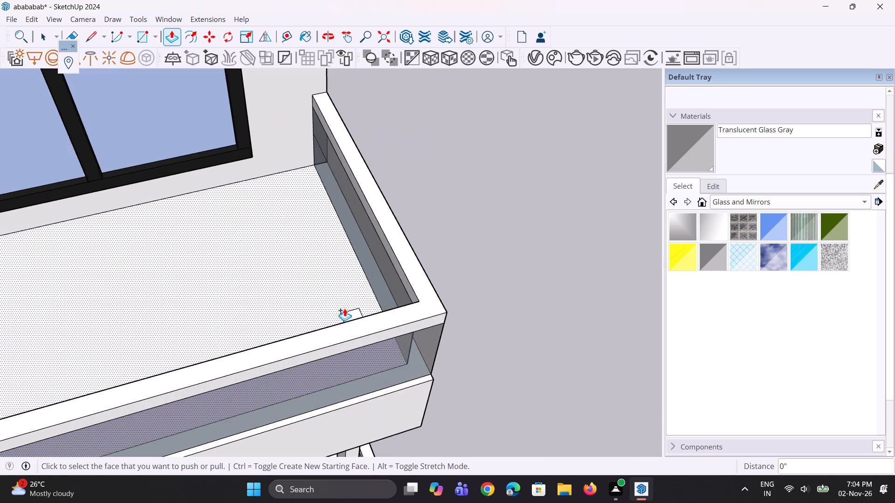
pyautogui.scroll(4, 353, 315)
pyautogui.doubleClick(353, 315)
# Extrude the small floor rectangle on the next right-hand balcony up by the same 14' to form its corner column.
pyautogui.scroll(-6, 376, 374)
pyautogui.scroll(-4, 333, 377)
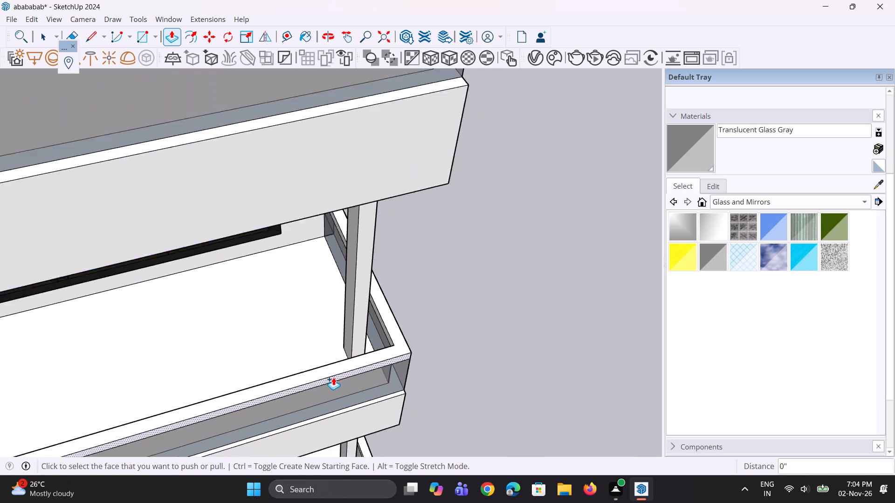
pyautogui.scroll(-7, 333, 377)
pyautogui.scroll(7, 360, 218)
pyautogui.moveTo(346, 194); pyautogui.dragTo(350, 222, button='middle')
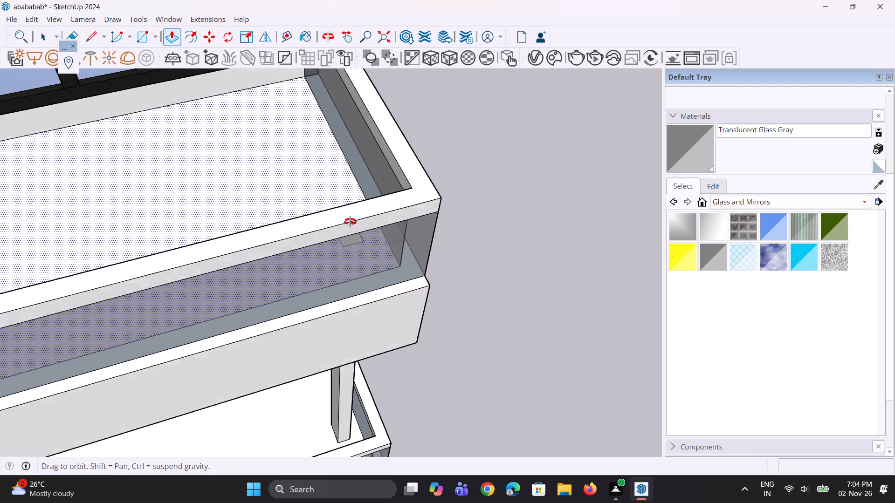
pyautogui.moveTo(350, 222); pyautogui.dragTo(358, 267, button='middle')
pyautogui.doubleClick(342, 254)
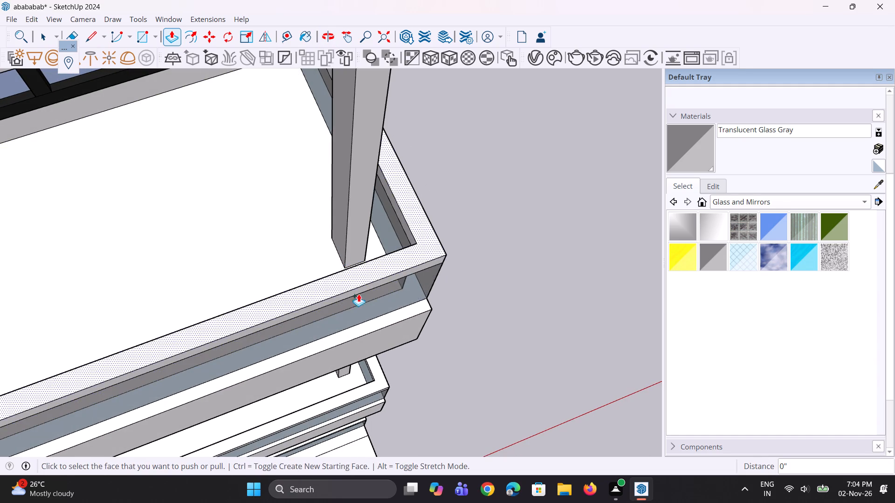
# Repeat the 14' column extrusion on the right-hand balcony two levels below the upper wide-ledge balcony.
pyautogui.scroll(-5, 358, 301)
pyautogui.moveTo(356, 321); pyautogui.dragTo(313, 295, button='middle')
pyautogui.scroll(-11, 351, 392)
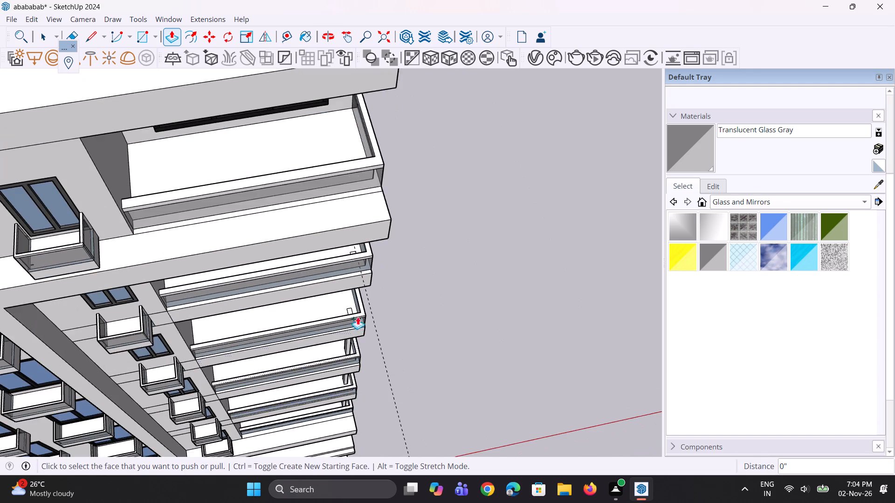
pyautogui.scroll(14, 356, 307)
pyautogui.doubleClick(336, 326)
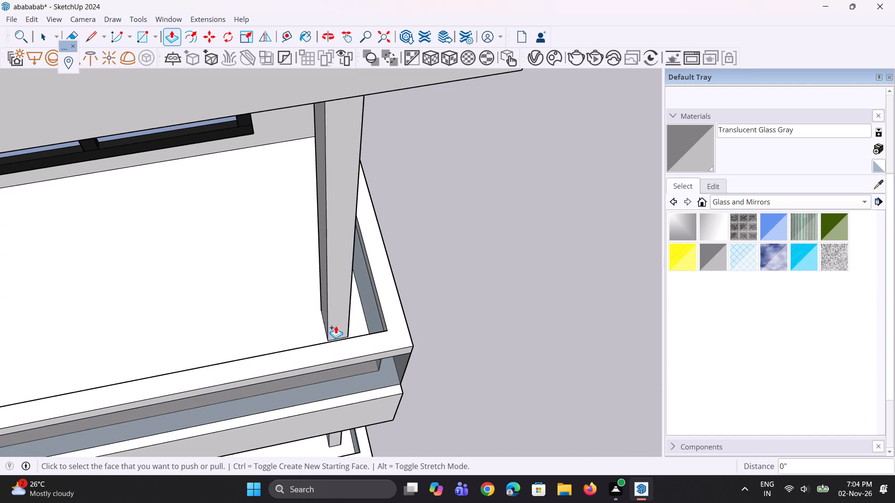
# Repeat the 14' column extrusion on the right-hand balcony directly below the upper wide-ledge balcony.
pyautogui.scroll(-9, 372, 402)
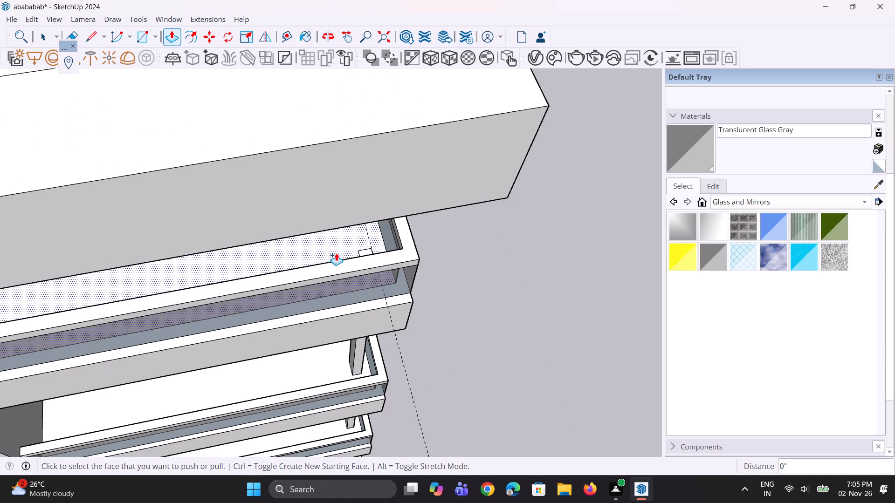
pyautogui.scroll(4, 336, 252)
pyautogui.scroll(8, 377, 251)
pyautogui.doubleClick(389, 265)
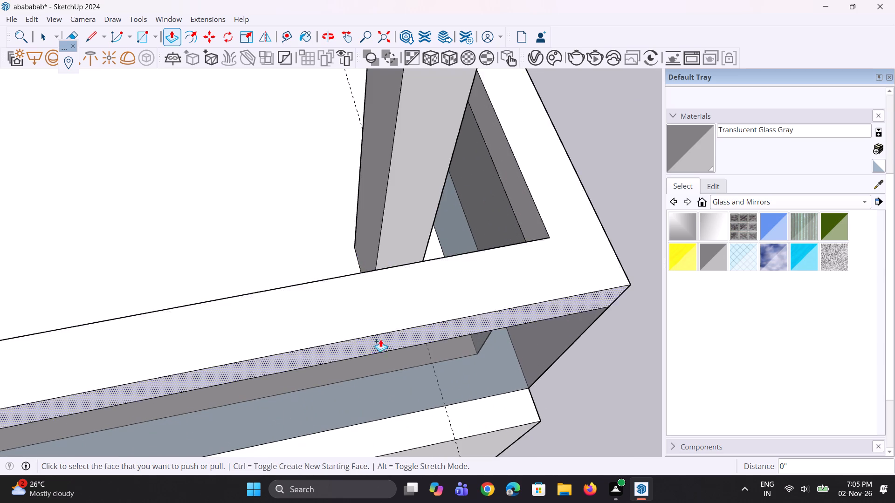
# Repeat the 14' column extrusion on the small floor rectangle of the topmost right-hand balcony.
pyautogui.scroll(-10, 378, 347)
pyautogui.moveTo(365, 360); pyautogui.dragTo(358, 317, button='middle')
pyautogui.scroll(-5, 345, 316)
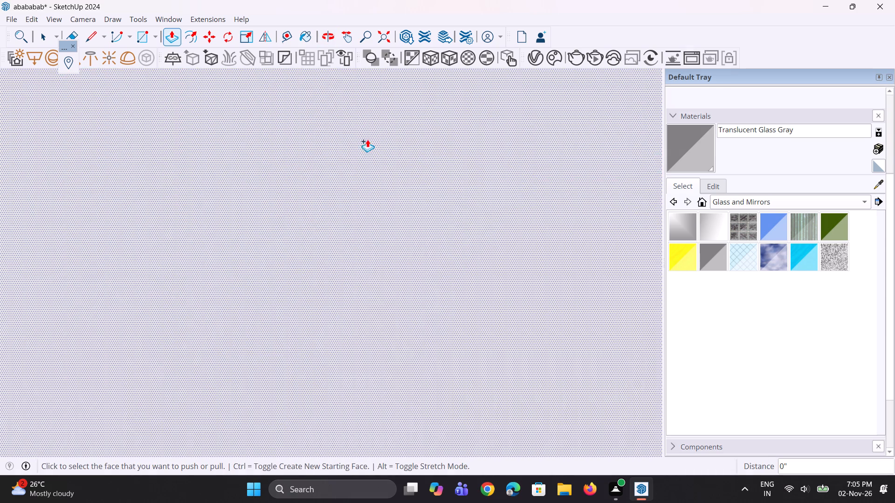
pyautogui.click(379, 40)
pyautogui.scroll(3, 449, 244)
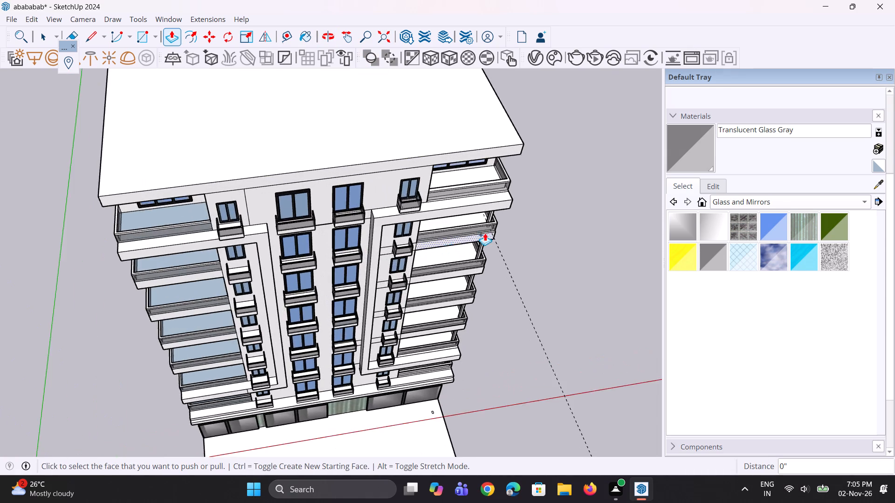
pyautogui.scroll(3, 487, 231)
pyautogui.scroll(8, 497, 133)
pyautogui.scroll(9, 508, 194)
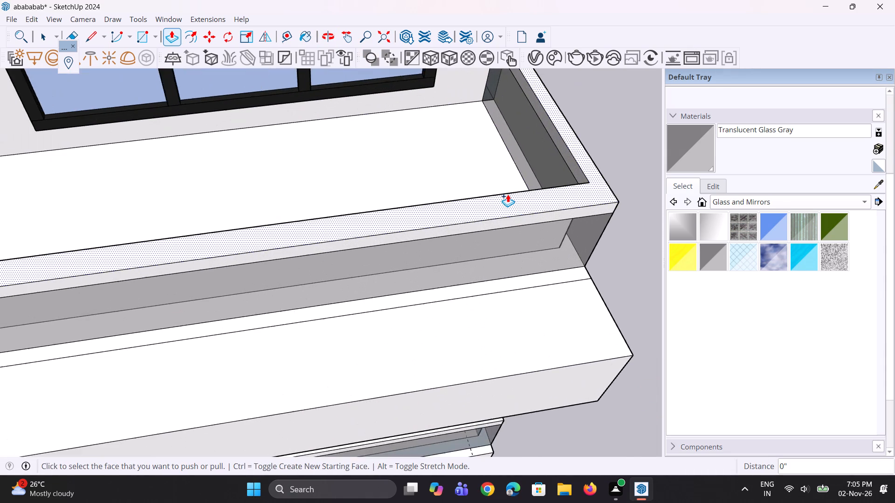
pyautogui.scroll(2, 508, 194)
pyautogui.moveTo(508, 194); pyautogui.dragTo(518, 278, button='middle')
pyautogui.doubleClick(519, 258)
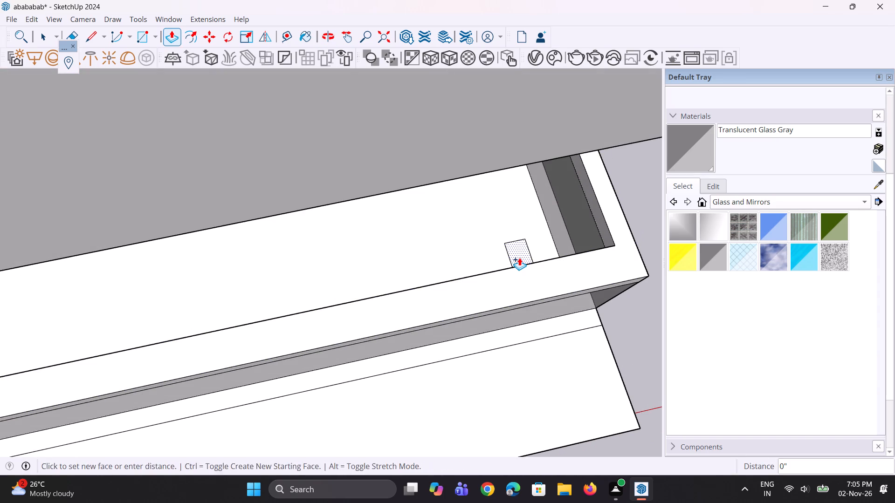
# Move the small rectangle on the ground-floor front slab about 1' 1" toward the building's right-hand corner.
pyautogui.moveTo(489, 316); pyautogui.dragTo(426, 126, button='middle')
pyautogui.scroll(-10, 371, 294)
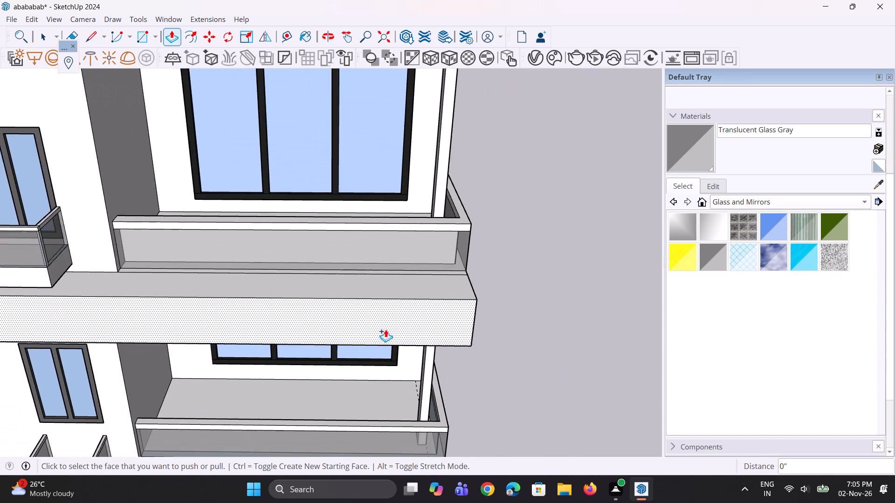
pyautogui.scroll(-6, 386, 330)
pyautogui.moveTo(386, 323); pyautogui.dragTo(363, 119, button='middle')
pyautogui.scroll(-3, 374, 248)
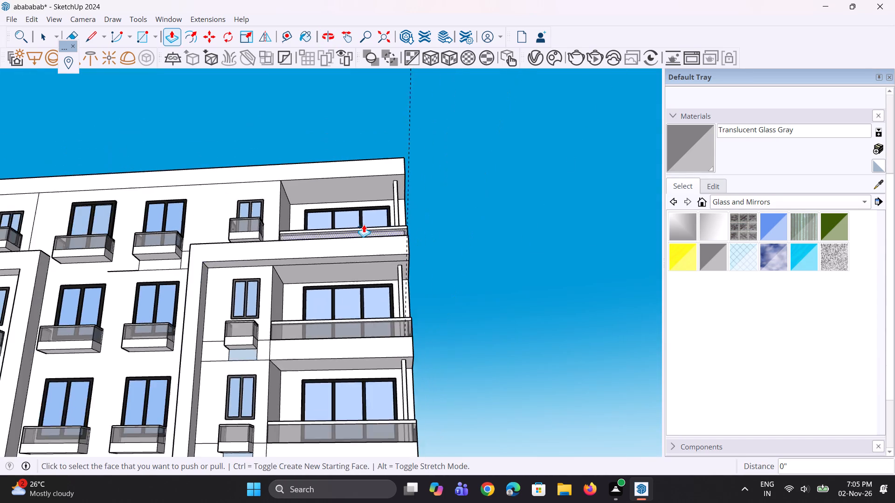
pyautogui.scroll(-14, 364, 224)
pyautogui.scroll(3, 350, 389)
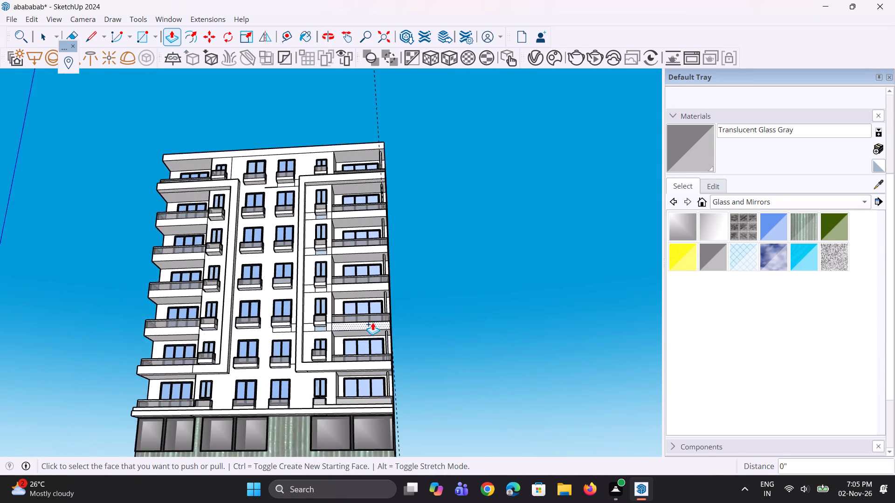
pyautogui.scroll(6, 379, 353)
pyautogui.moveTo(385, 378); pyautogui.dragTo(418, 443, button='middle')
pyautogui.scroll(-5, 319, 224)
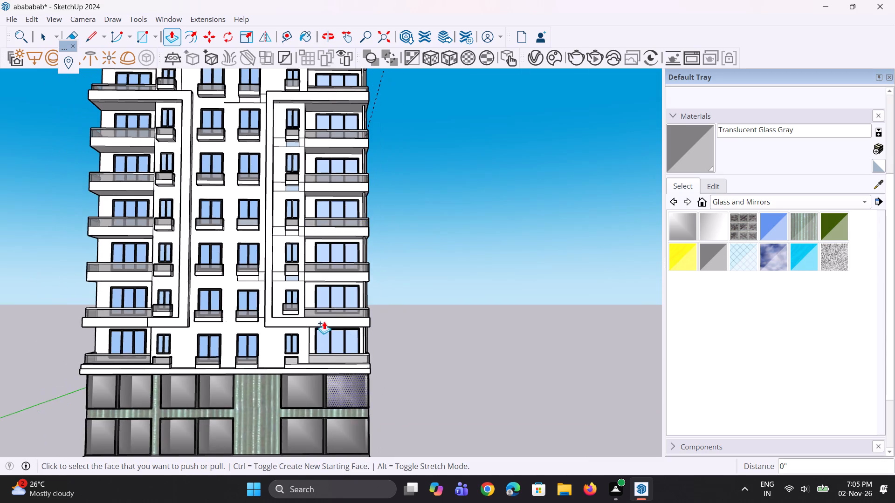
pyautogui.scroll(-5, 304, 258)
pyautogui.scroll(5, 361, 435)
pyautogui.scroll(9, 338, 359)
pyautogui.moveTo(331, 352); pyautogui.dragTo(333, 444, button='middle')
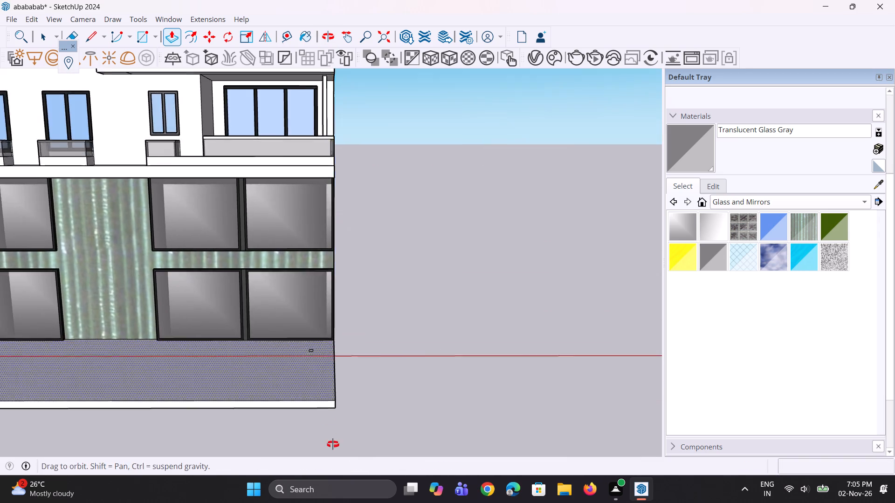
pyautogui.moveTo(333, 444); pyautogui.dragTo(335, 446, button='middle')
pyautogui.scroll(7, 300, 357)
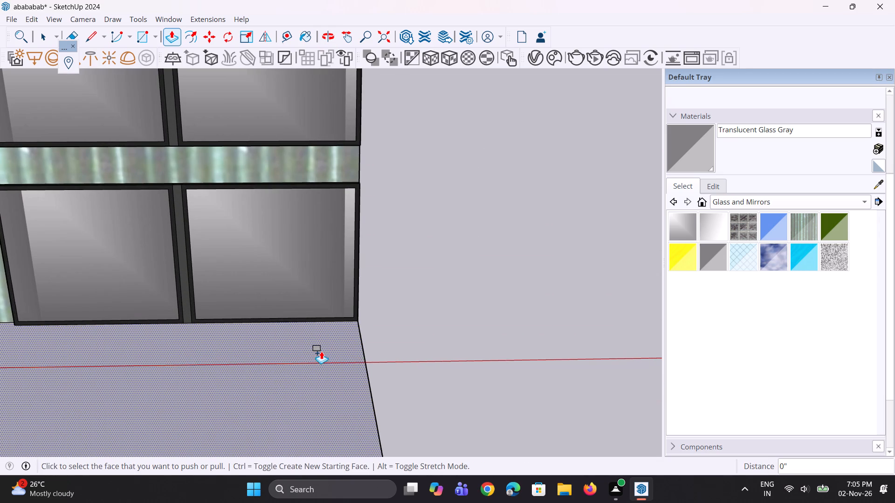
pyautogui.press('space')
pyautogui.scroll(8, 321, 351)
pyautogui.click(314, 349)
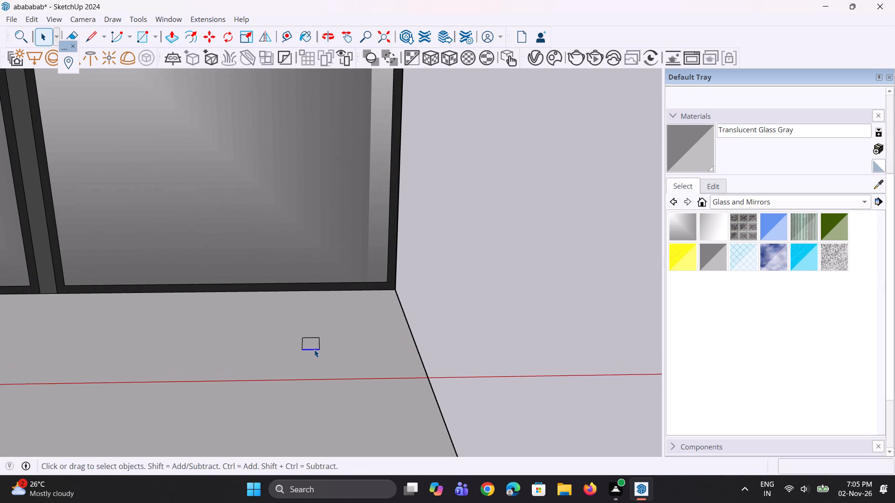
pyautogui.scroll(3, 314, 349)
pyautogui.click(314, 342)
pyautogui.scroll(8, 301, 343)
pyautogui.press('m')
pyautogui.click(307, 340)
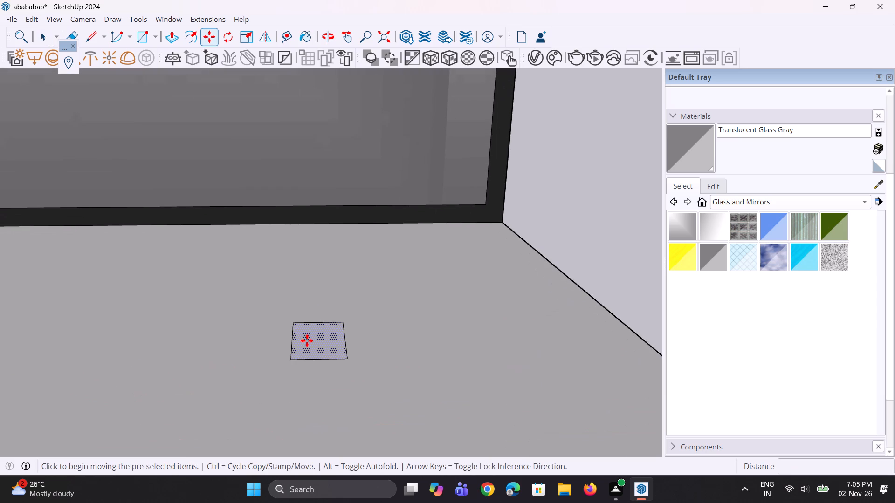
pyautogui.click(391, 339)
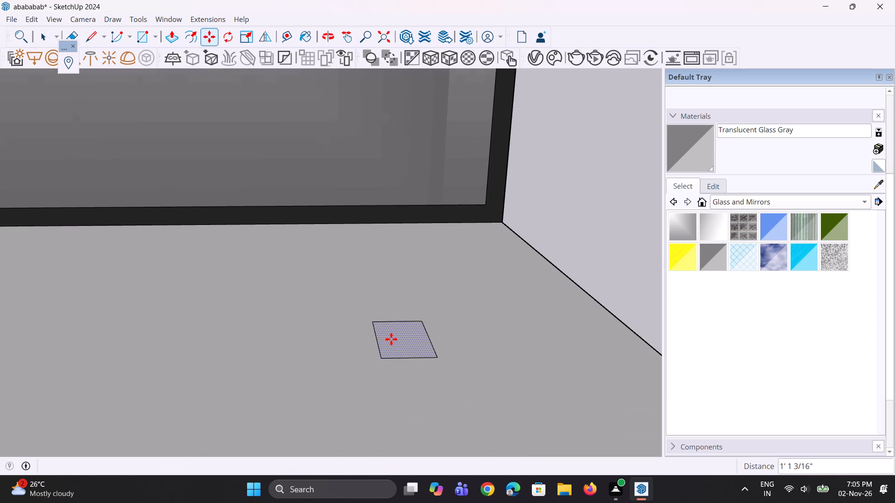
# Extrude the moved ground rectangle up to the projecting ledge above the glazed ground floors to form a column.
pyautogui.press('p')
pyautogui.click(394, 340)
pyautogui.scroll(-4, 406, 287)
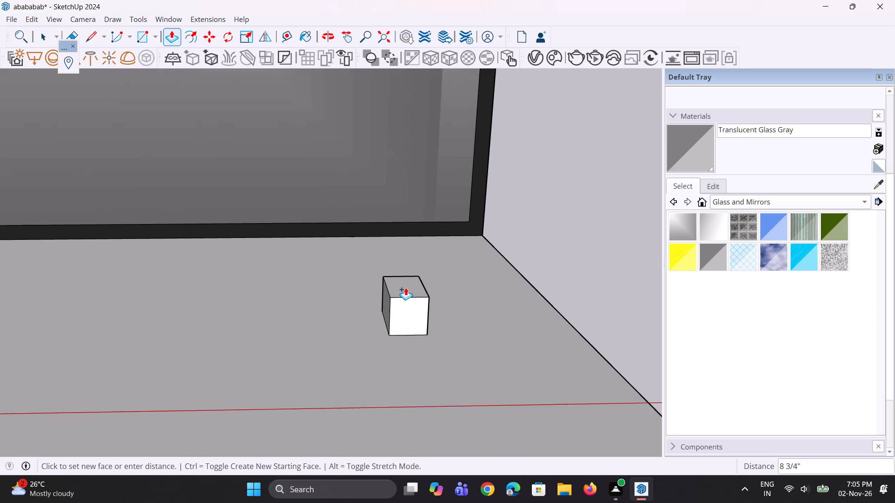
pyautogui.scroll(-11, 406, 287)
pyautogui.scroll(-15, 408, 278)
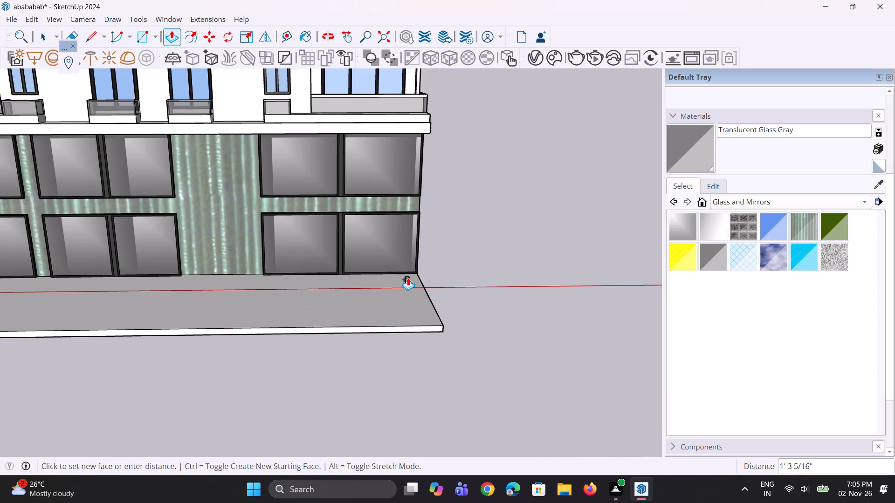
pyautogui.click(406, 136)
# Thicken the ground-level corner column by pulling its outer side face outward about 1'.
pyautogui.moveTo(410, 256); pyautogui.dragTo(378, 271, button='middle')
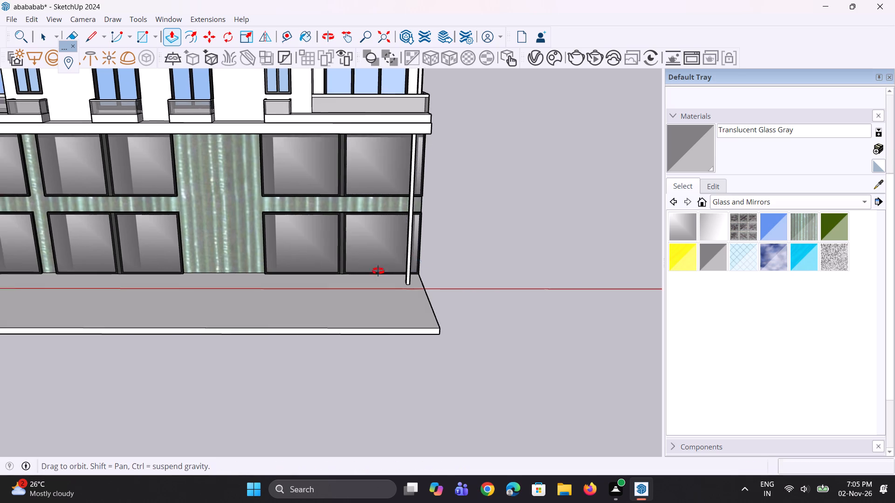
pyautogui.moveTo(378, 271); pyautogui.dragTo(200, 276, button='middle')
pyautogui.press('space')
pyautogui.scroll(8, 406, 233)
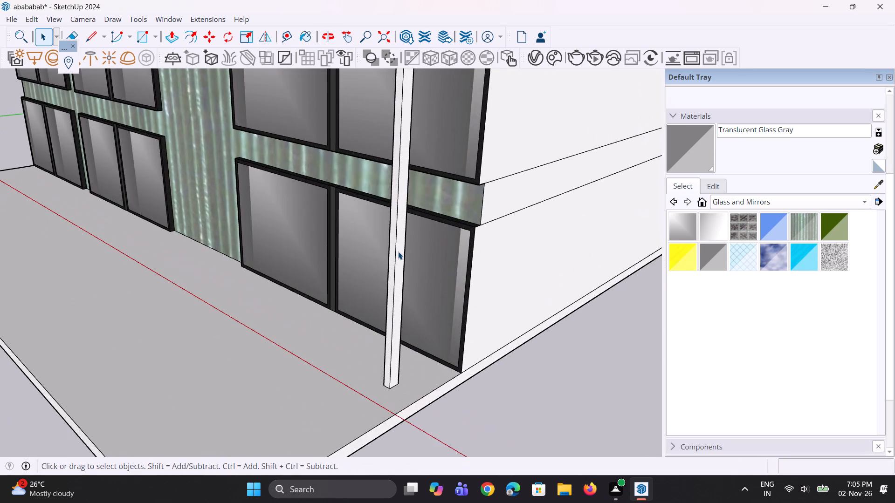
pyautogui.press('p')
pyautogui.scroll(8, 398, 251)
pyautogui.click(398, 250)
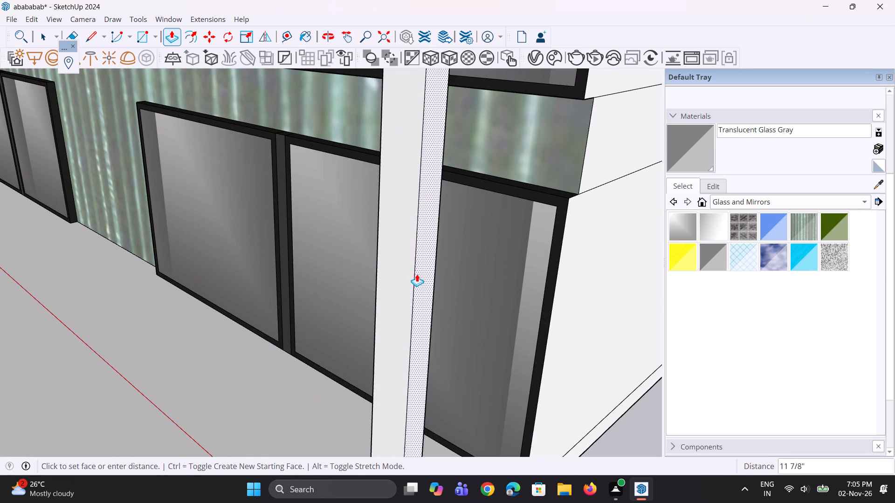
pyautogui.click(417, 274)
# Pull the ground-level corner column's front face forward in two passes, the second by about 3 11/16".
pyautogui.moveTo(382, 285); pyautogui.dragTo(527, 319, button='middle')
pyautogui.click(527, 313)
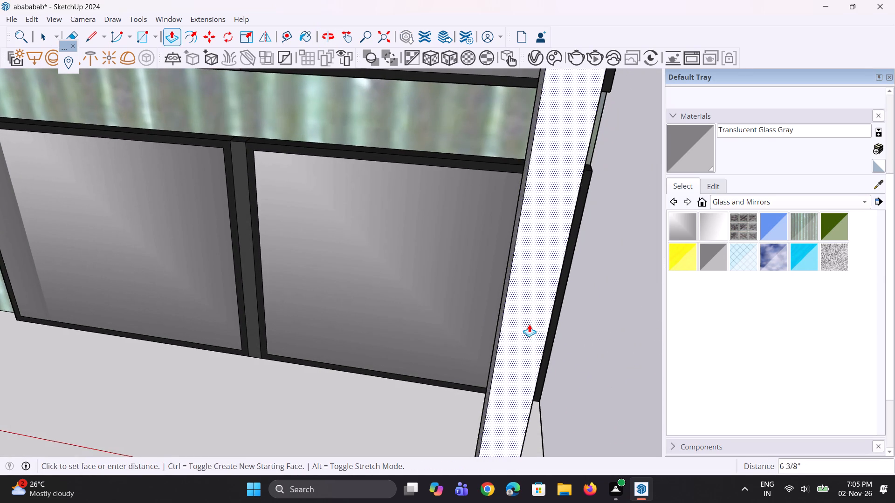
pyautogui.click(548, 349)
pyautogui.scroll(-8, 498, 298)
pyautogui.moveTo(495, 309); pyautogui.dragTo(500, 311, button='middle')
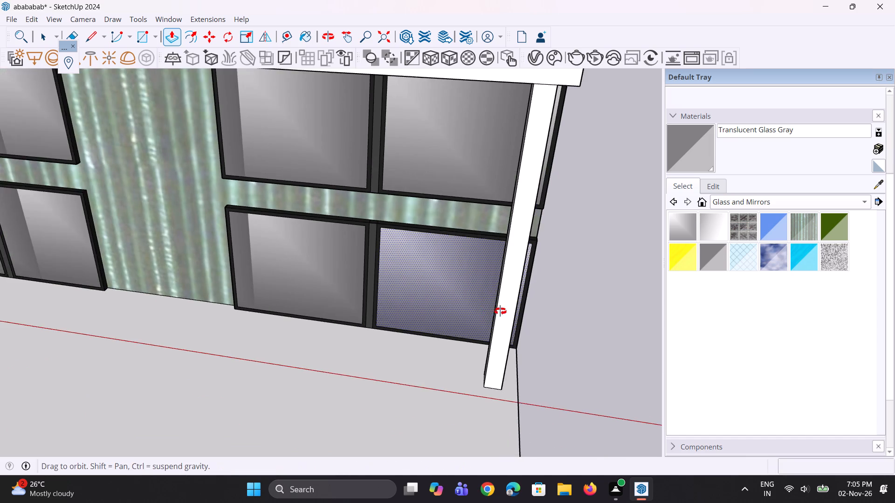
pyautogui.moveTo(500, 311); pyautogui.dragTo(583, 308, button='middle')
pyautogui.scroll(3, 516, 300)
pyautogui.click(511, 302)
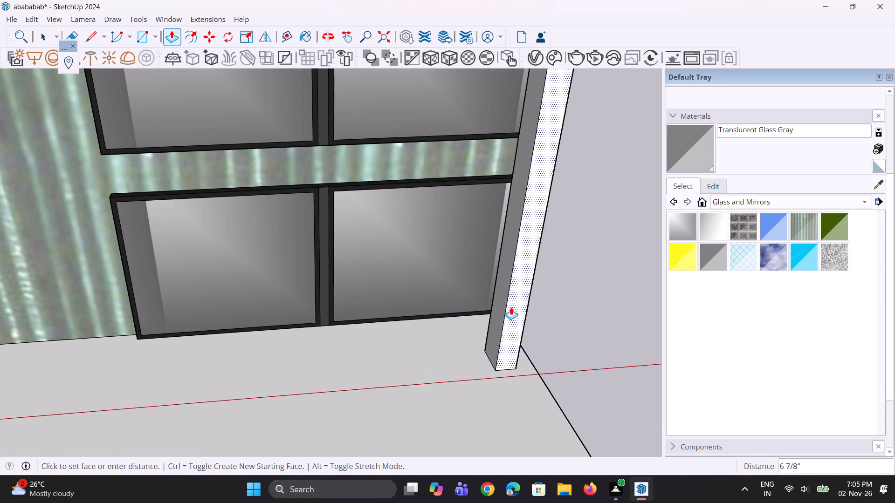
pyautogui.click(511, 306)
# Examine the thickened corner column together with the building's whole front facade.
pyautogui.scroll(-5, 314, 386)
pyautogui.moveTo(373, 355); pyautogui.dragTo(399, 282, button='middle')
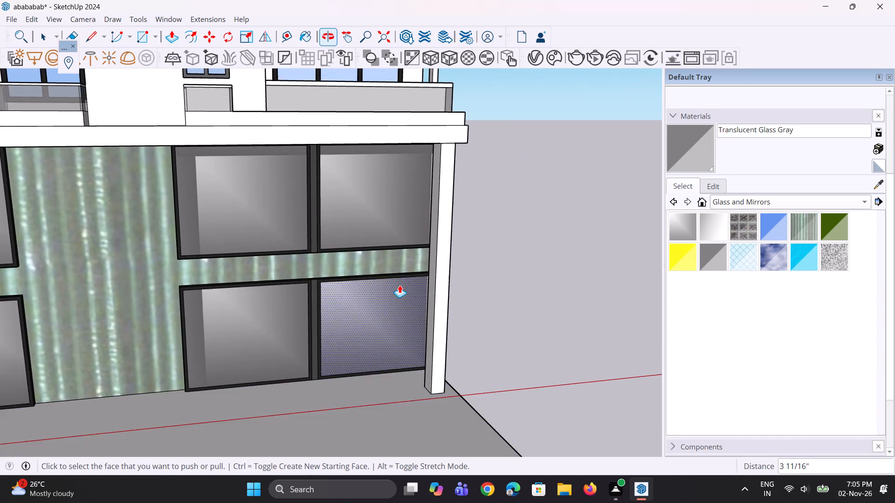
pyautogui.scroll(-10, 399, 285)
pyautogui.moveTo(399, 285); pyautogui.dragTo(462, 265, button='middle')
pyautogui.moveTo(462, 264); pyautogui.dragTo(366, 267, button='middle')
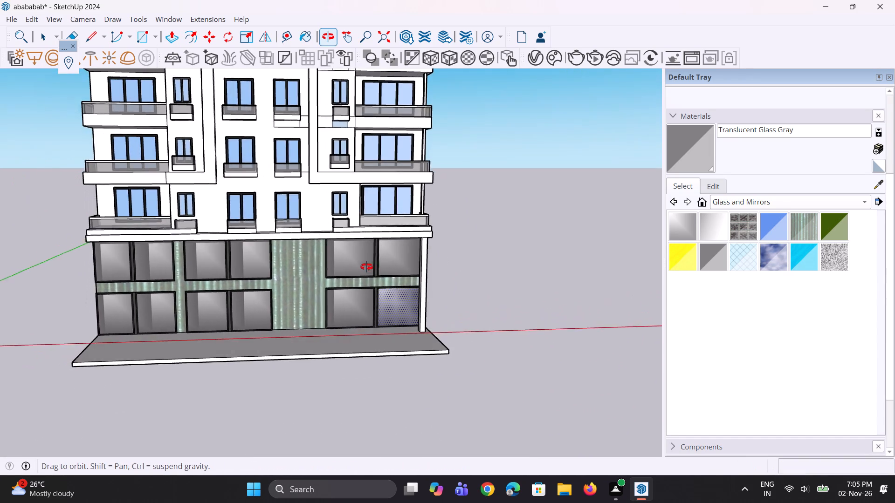
pyautogui.moveTo(366, 267); pyautogui.dragTo(345, 274, button='middle')
pyautogui.press('space')
pyautogui.press('space')
pyautogui.scroll(2, 462, 353)
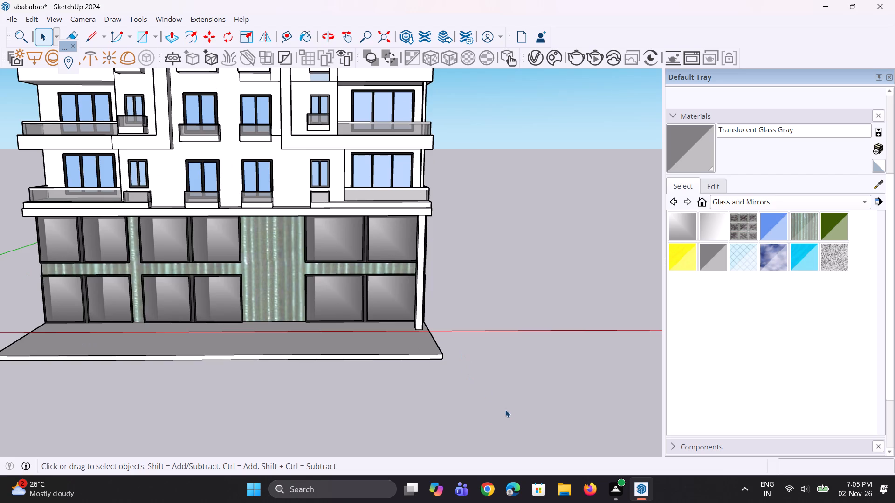
pyautogui.scroll(-4, 508, 411)
pyautogui.scroll(-9, 488, 464)
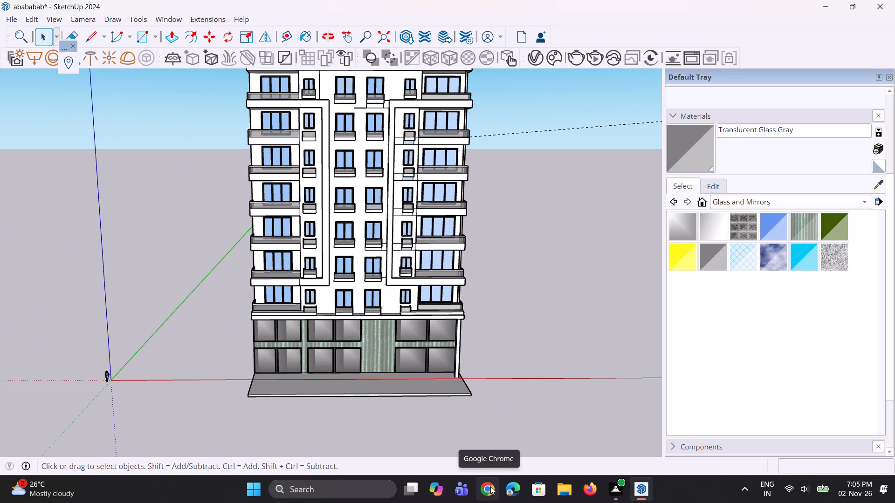
# Erase the stray horizontal lines on the recessed wall beside the second-lowest narrow balcony inside the right-hand frame.
pyautogui.press('e')
pyautogui.scroll(5, 456, 310)
pyautogui.scroll(4, 382, 215)
pyautogui.scroll(3, 334, 171)
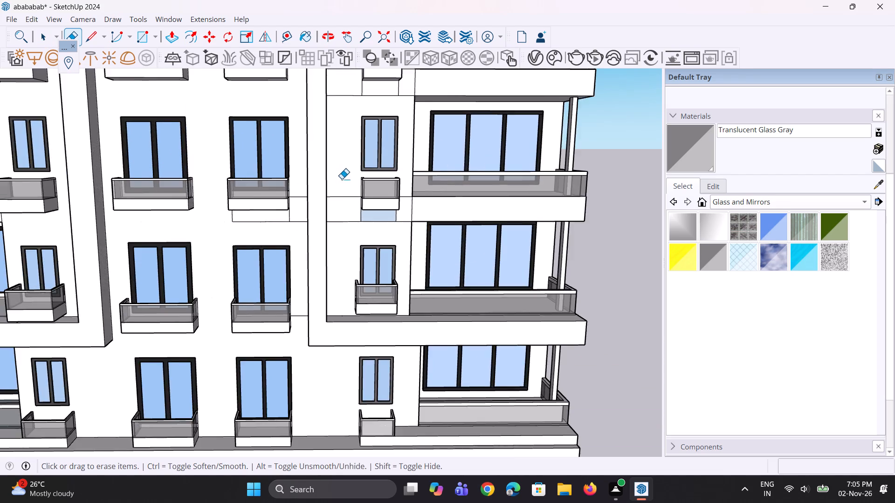
pyautogui.scroll(5, 342, 179)
pyautogui.moveTo(345, 189); pyautogui.dragTo(346, 215)
pyautogui.moveTo(347, 231); pyautogui.dragTo(352, 253)
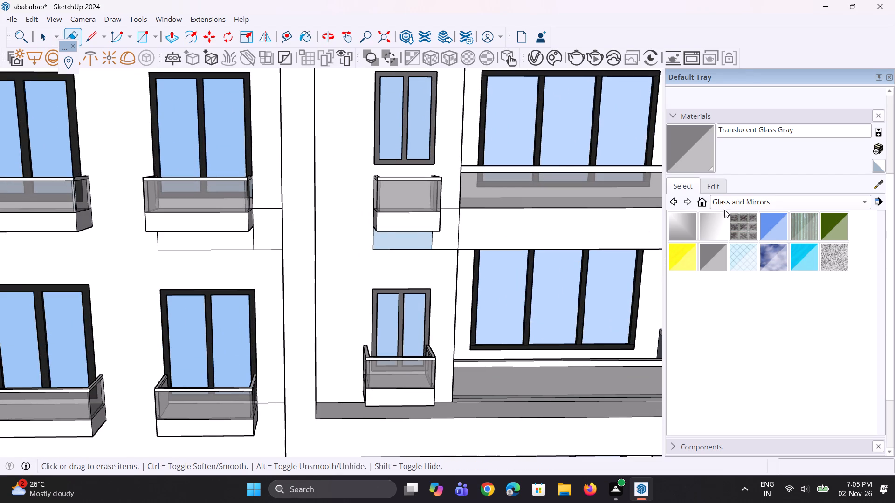
# Paint the blue patch below that narrow balcony white with Color M00 from the Colors collection.
pyautogui.click(771, 204)
pyautogui.click(755, 179)
pyautogui.scroll(-8, 733, 291)
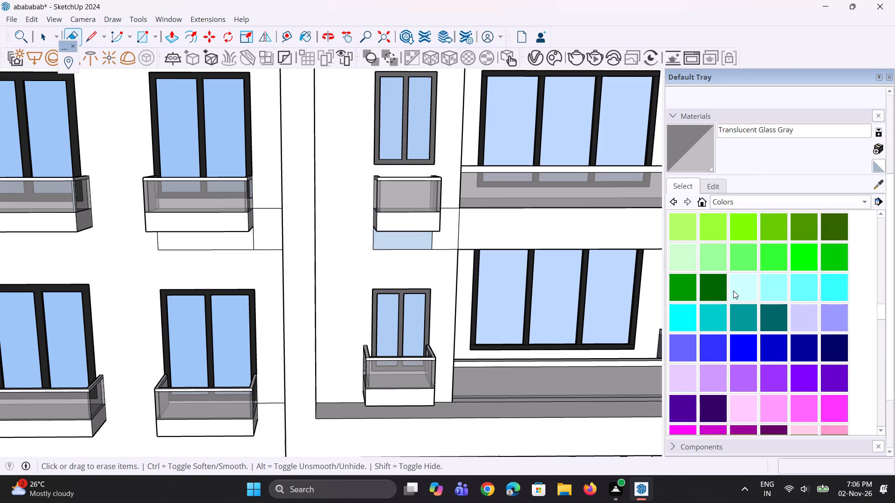
pyautogui.scroll(-5, 705, 326)
pyautogui.click(688, 342)
pyautogui.scroll(2, 414, 271)
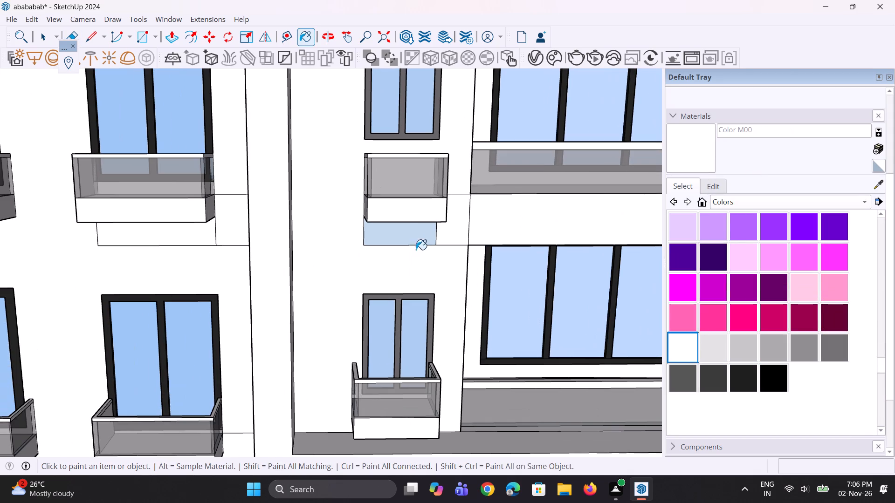
pyautogui.click(419, 240)
# Paint the blue patches below the two uppermost narrow balconies inside the right-hand frame with the same Color M00.
pyautogui.scroll(-5, 387, 351)
pyautogui.moveTo(383, 322); pyautogui.dragTo(377, 373, button='middle')
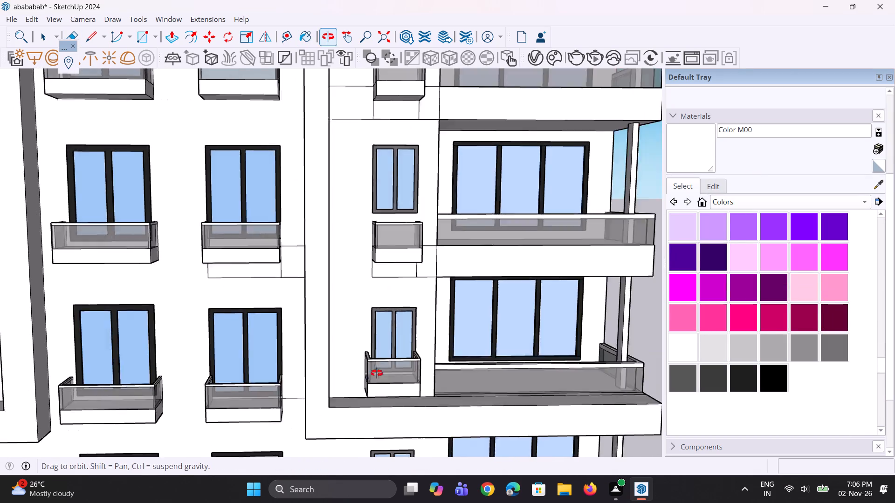
pyautogui.moveTo(377, 373); pyautogui.dragTo(376, 376, button='middle')
pyautogui.scroll(-5, 378, 375)
pyautogui.moveTo(429, 274); pyautogui.dragTo(436, 238, button='middle')
pyautogui.scroll(3, 409, 98)
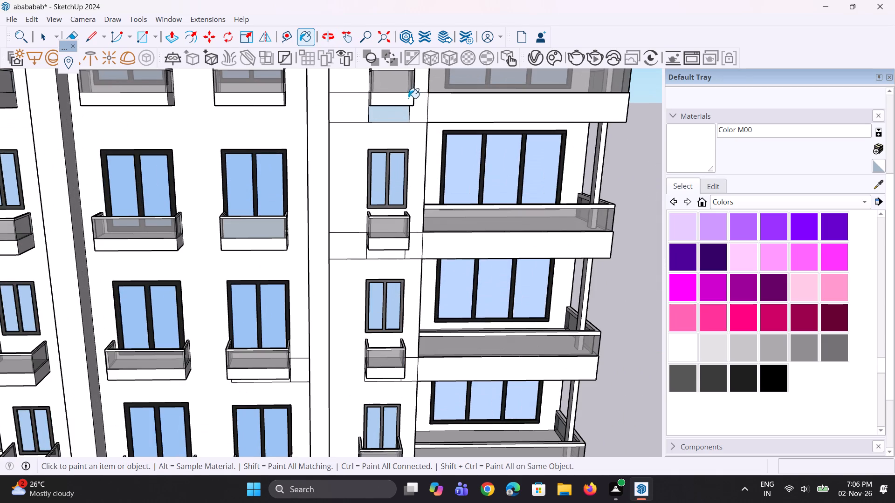
pyautogui.click(404, 116)
pyautogui.scroll(-5, 382, 258)
pyautogui.moveTo(390, 231); pyautogui.dragTo(392, 226, button='middle')
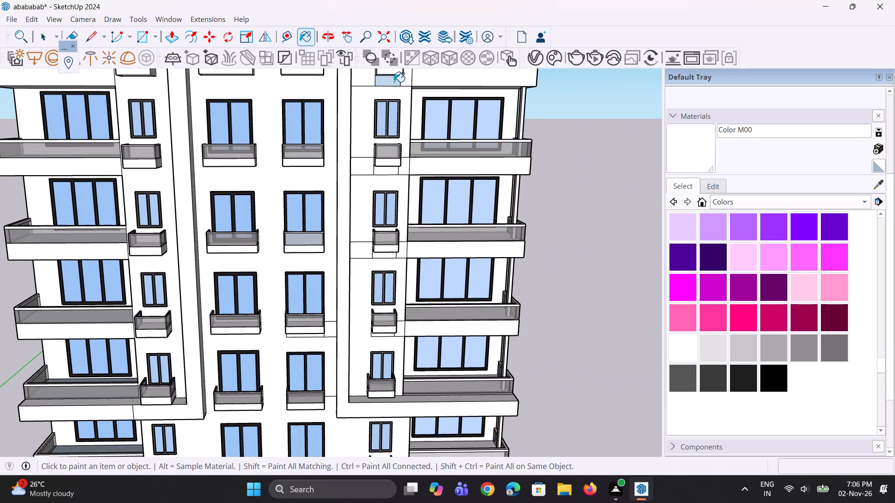
pyautogui.click(394, 82)
# Erase the stray lines on the recessed wall around and below the uppermost narrow balcony inside the right-hand frame.
pyautogui.scroll(-4, 438, 310)
pyautogui.scroll(-4, 404, 343)
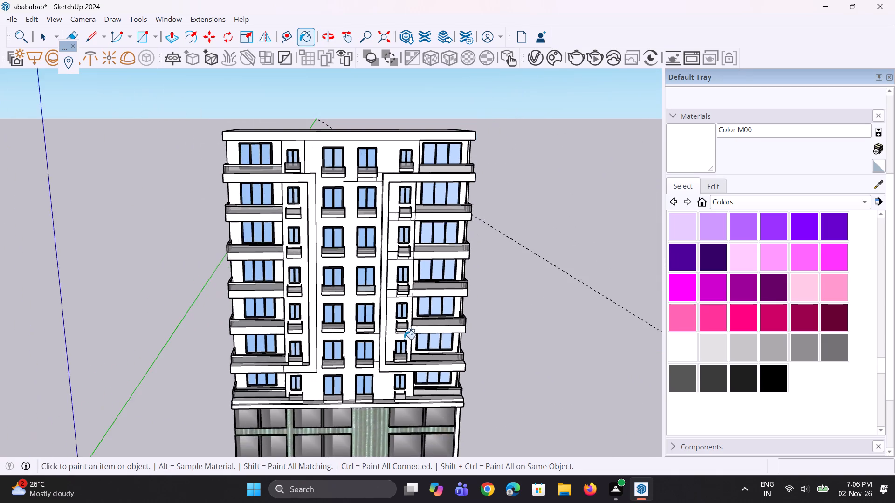
pyautogui.moveTo(401, 328); pyautogui.dragTo(413, 281, button='middle')
pyautogui.scroll(3, 397, 264)
pyautogui.press('e')
pyautogui.scroll(6, 358, 197)
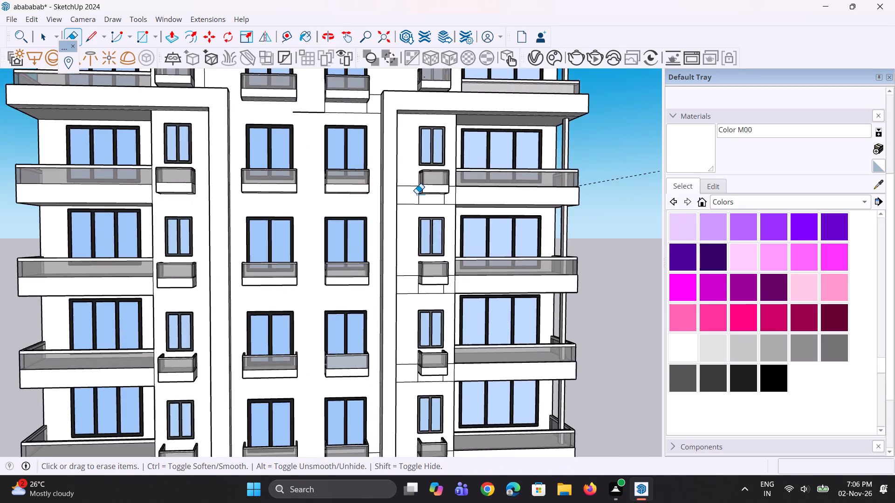
pyautogui.scroll(1, 417, 194)
pyautogui.moveTo(412, 181); pyautogui.dragTo(410, 200)
pyautogui.moveTo(410, 204); pyautogui.dragTo(417, 230)
pyautogui.click(424, 207)
pyautogui.moveTo(431, 206); pyautogui.dragTo(440, 205)
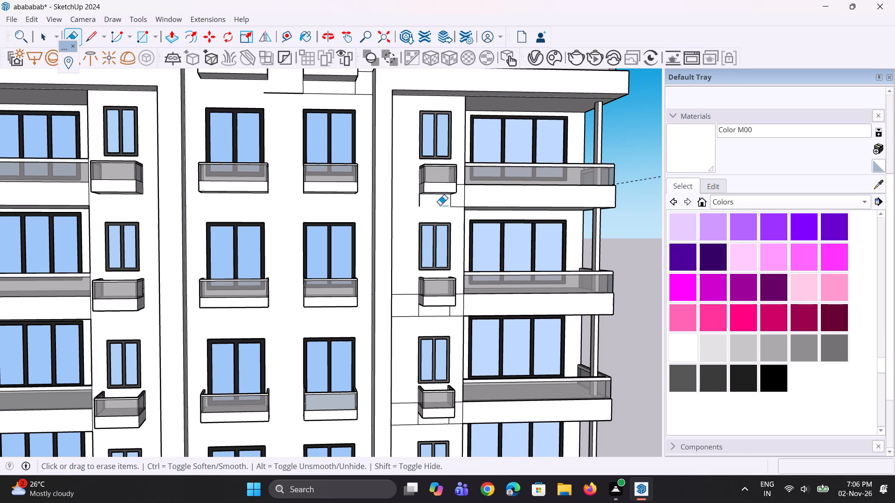
pyautogui.moveTo(440, 205); pyautogui.dragTo(420, 203)
pyautogui.moveTo(453, 203); pyautogui.dragTo(454, 208)
# Draw a rectangle about 5' 5 9/16" by 1' 6 7/16" between the bases of the two middle balconies one floor above the lowest.
pyautogui.scroll(-4, 424, 194)
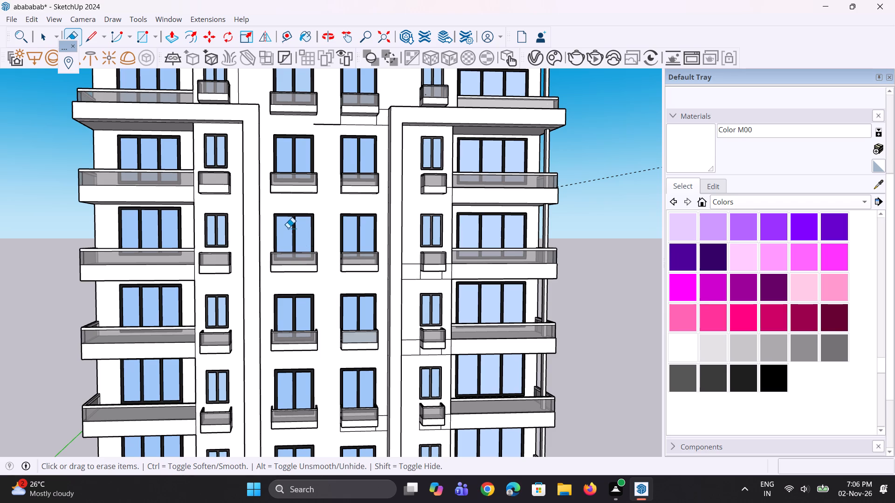
pyautogui.scroll(-5, 288, 227)
pyautogui.scroll(-2, 362, 230)
pyautogui.scroll(2, 379, 394)
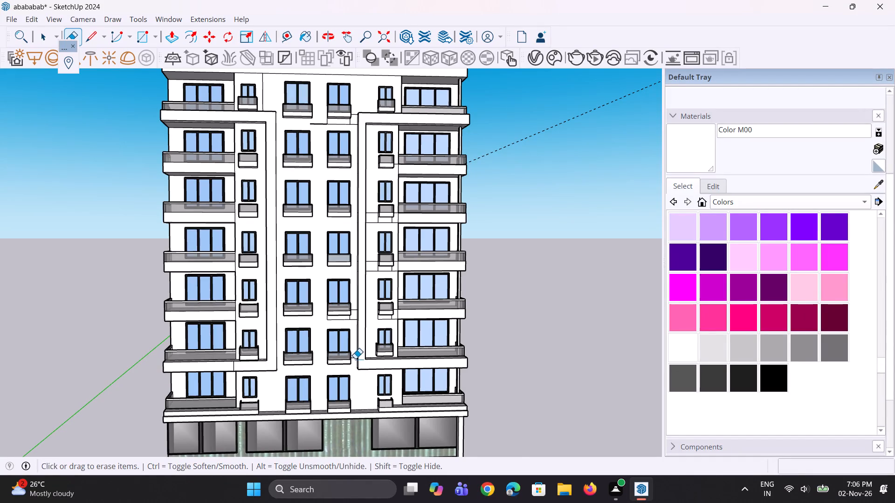
pyautogui.scroll(4, 351, 394)
pyautogui.scroll(2, 318, 366)
pyautogui.moveTo(317, 360); pyautogui.dragTo(264, 339, button='middle')
pyautogui.scroll(3, 263, 337)
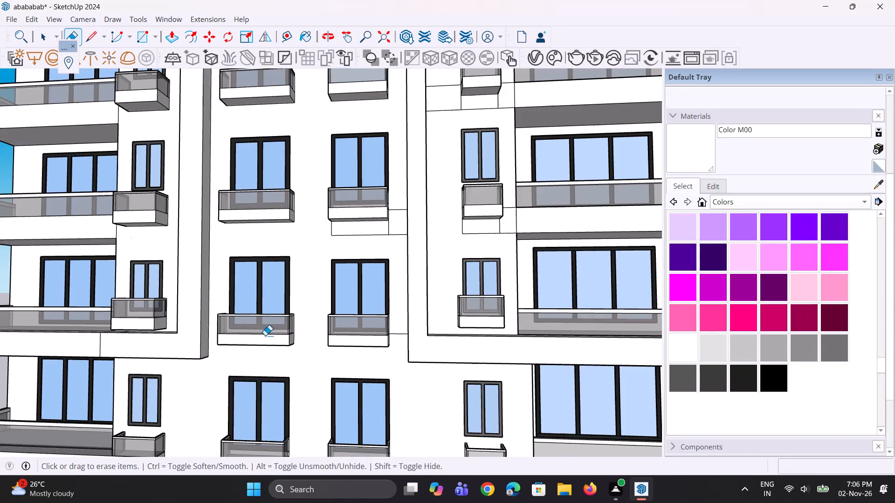
pyautogui.scroll(4, 289, 339)
pyautogui.press('r')
pyautogui.moveTo(312, 340); pyautogui.dragTo(341, 338, button='middle')
pyautogui.scroll(5, 325, 340)
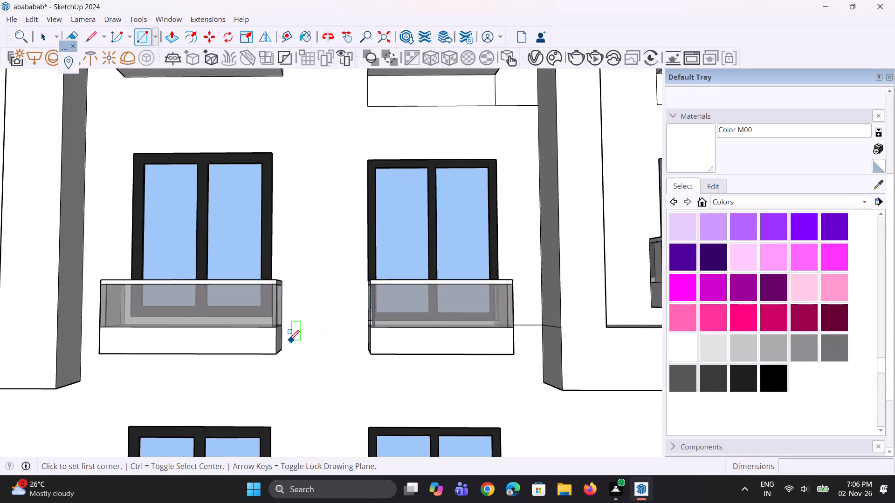
pyautogui.scroll(5, 289, 340)
pyautogui.click(278, 319)
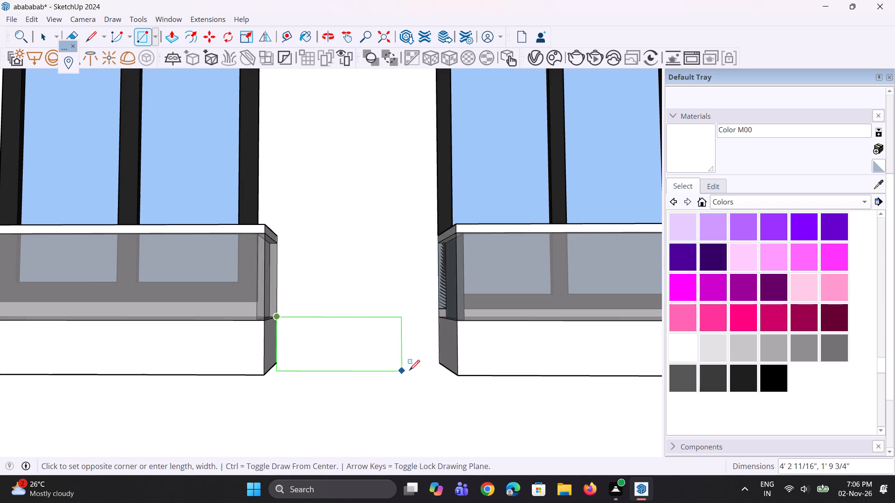
pyautogui.click(439, 367)
# Push/Pull the rectangle between the two balcony bases outward by about 9 7/8" as a connecting band.
pyautogui.moveTo(416, 368); pyautogui.dragTo(357, 383, button='middle')
pyautogui.press('p')
pyautogui.click(370, 331)
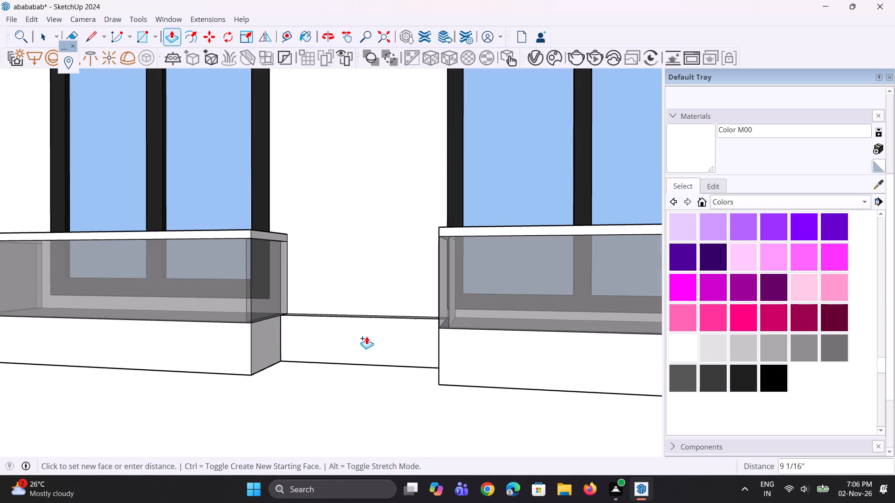
pyautogui.click(366, 336)
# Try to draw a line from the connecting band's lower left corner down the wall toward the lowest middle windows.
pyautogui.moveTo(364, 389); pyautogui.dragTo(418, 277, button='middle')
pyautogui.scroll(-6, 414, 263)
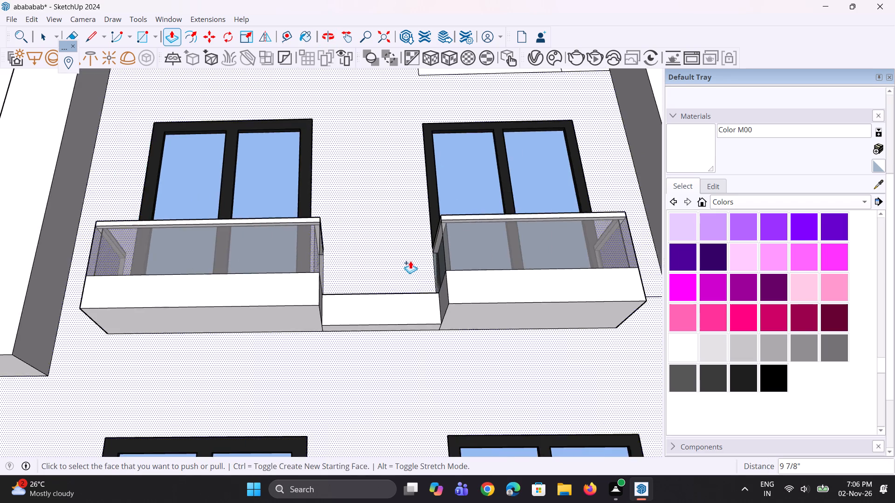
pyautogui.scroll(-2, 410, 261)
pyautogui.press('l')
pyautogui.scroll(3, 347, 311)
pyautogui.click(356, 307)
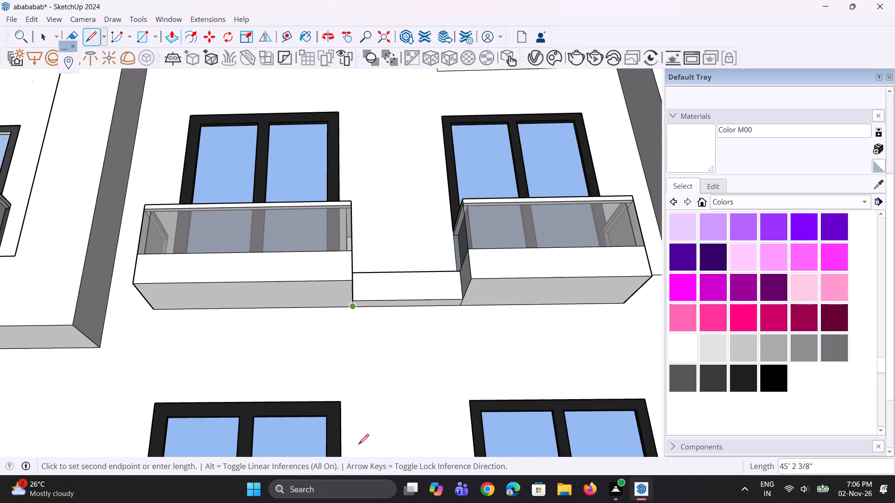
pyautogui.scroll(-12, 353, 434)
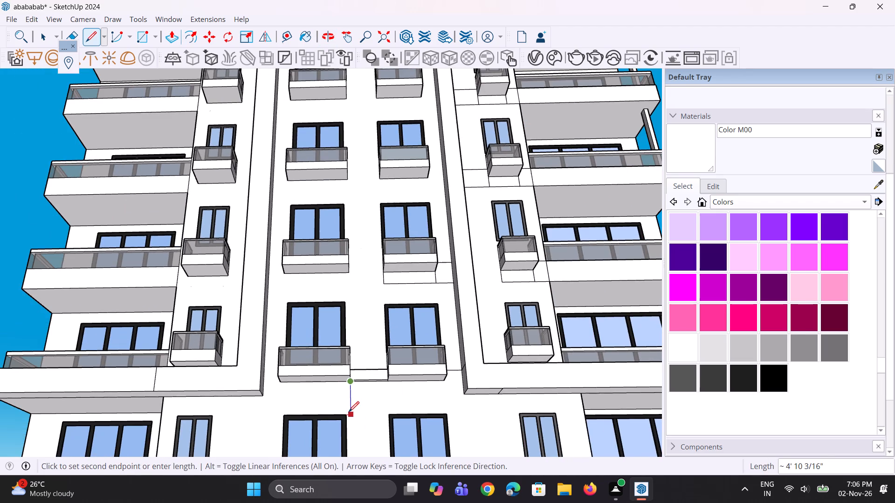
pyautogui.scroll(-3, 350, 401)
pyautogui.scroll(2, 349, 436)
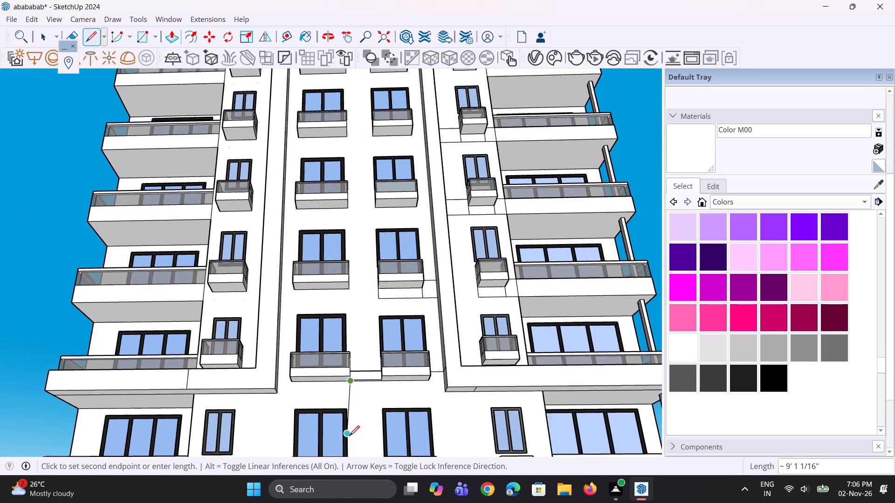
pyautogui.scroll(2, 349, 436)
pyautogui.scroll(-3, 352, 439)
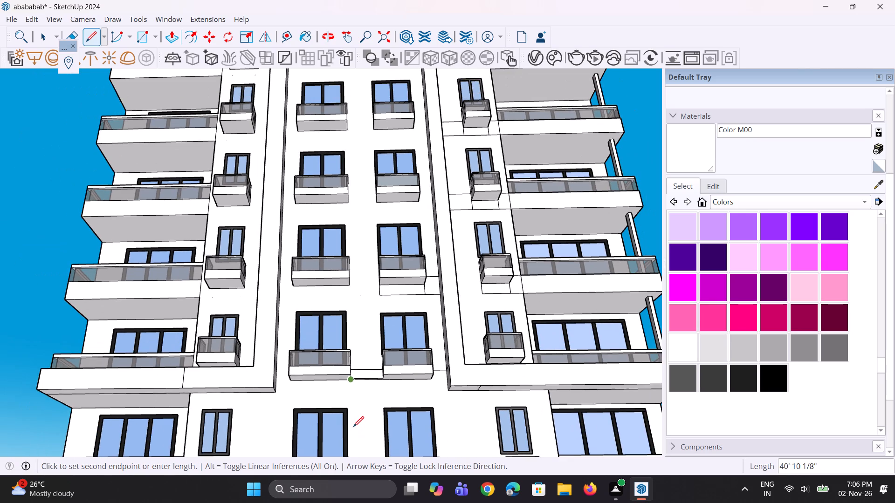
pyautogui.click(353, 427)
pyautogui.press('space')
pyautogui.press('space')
# Draw a vertical line about 4' 10" long from the lowest left-middle window's inner top corner up to the balcony's underside.
pyautogui.scroll(7, 354, 395)
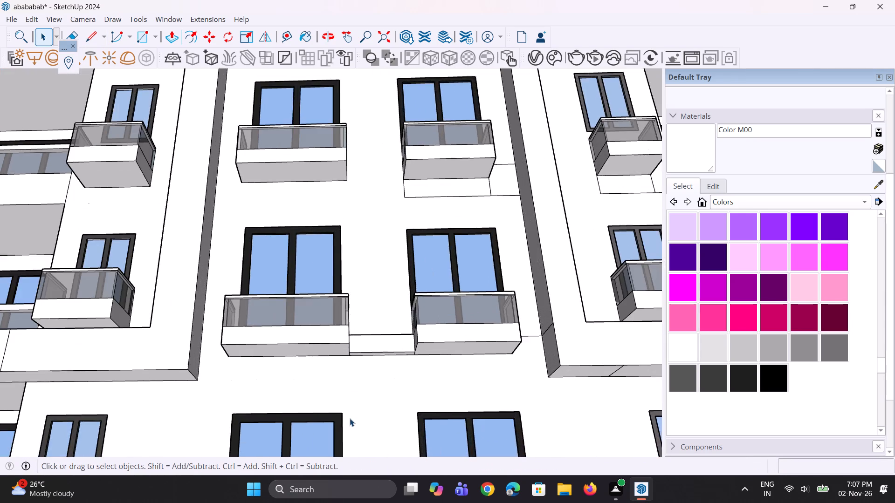
pyautogui.scroll(2, 348, 423)
pyautogui.press('l')
pyautogui.scroll(3, 342, 417)
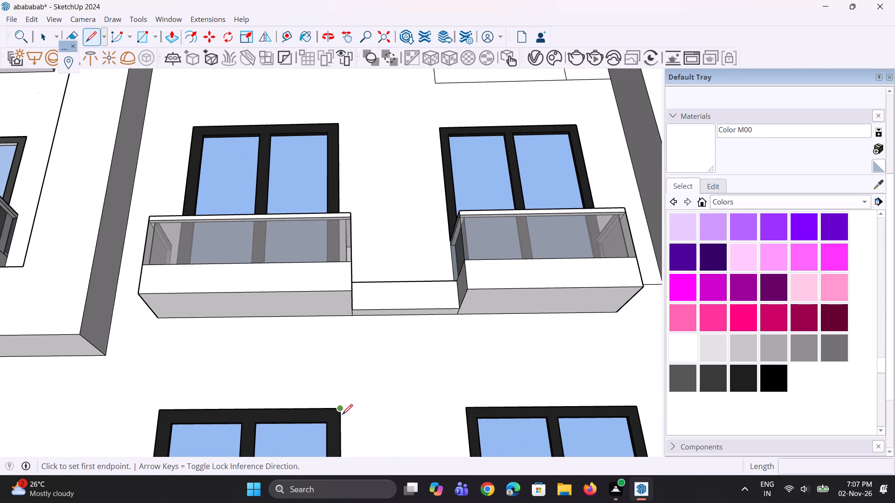
pyautogui.click(342, 411)
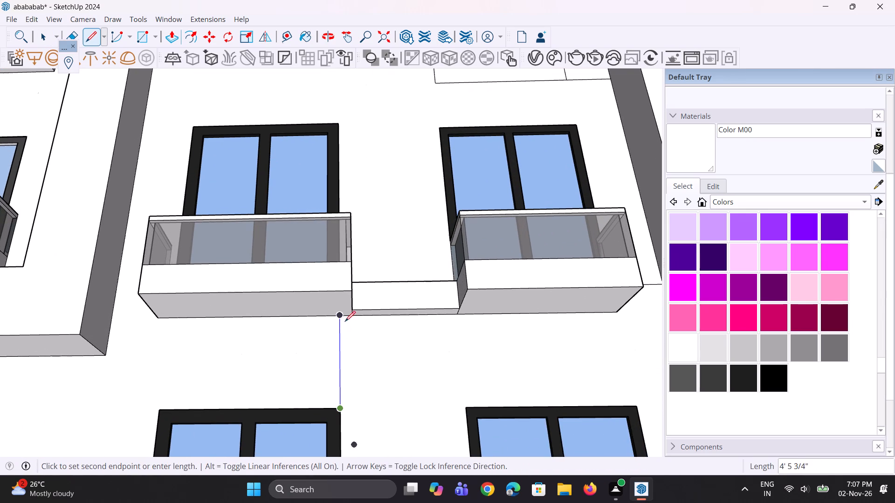
pyautogui.click(338, 317)
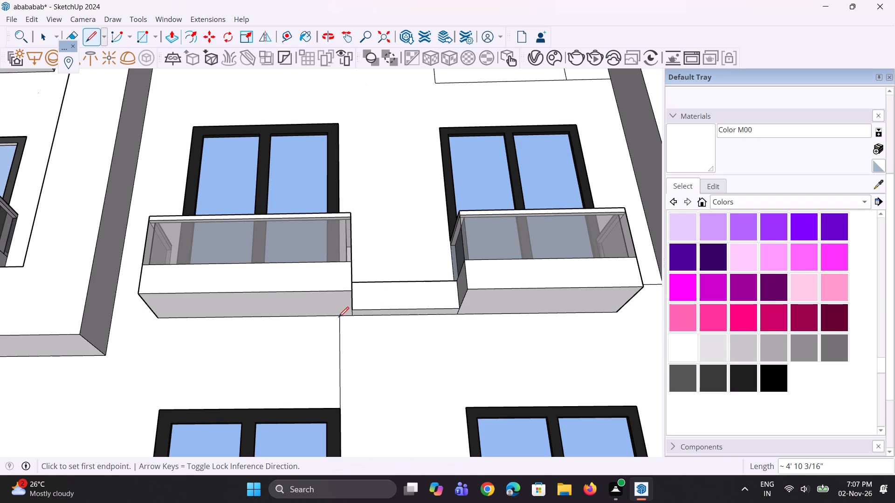
# Draw a matching line about 4' 10" long from the lowest right-middle window's inner top corner up to the connecting band's end.
pyautogui.moveTo(401, 308); pyautogui.dragTo(382, 381, button='middle')
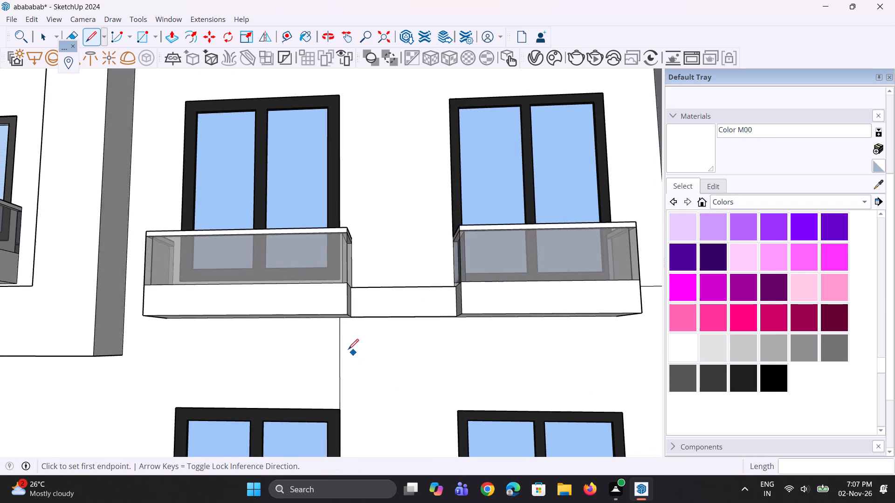
pyautogui.scroll(-4, 345, 347)
pyautogui.scroll(1, 429, 394)
pyautogui.moveTo(429, 393); pyautogui.dragTo(422, 329, button='middle')
pyautogui.scroll(3, 435, 364)
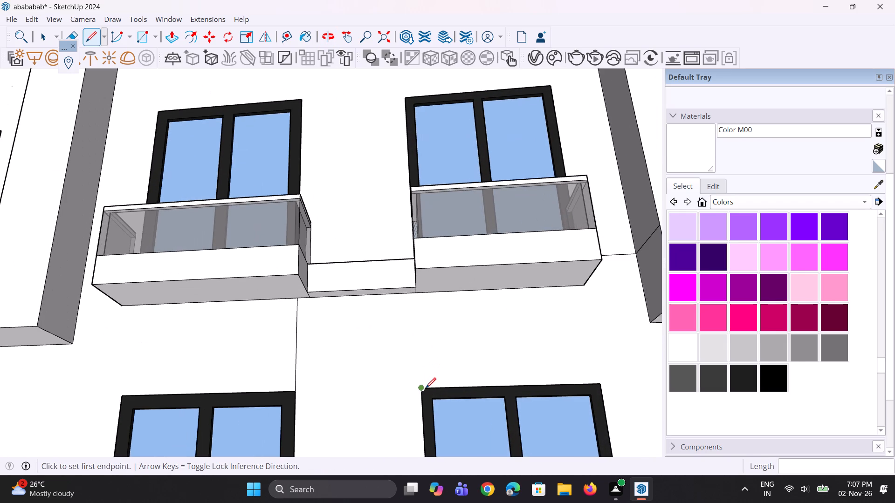
pyautogui.click(426, 388)
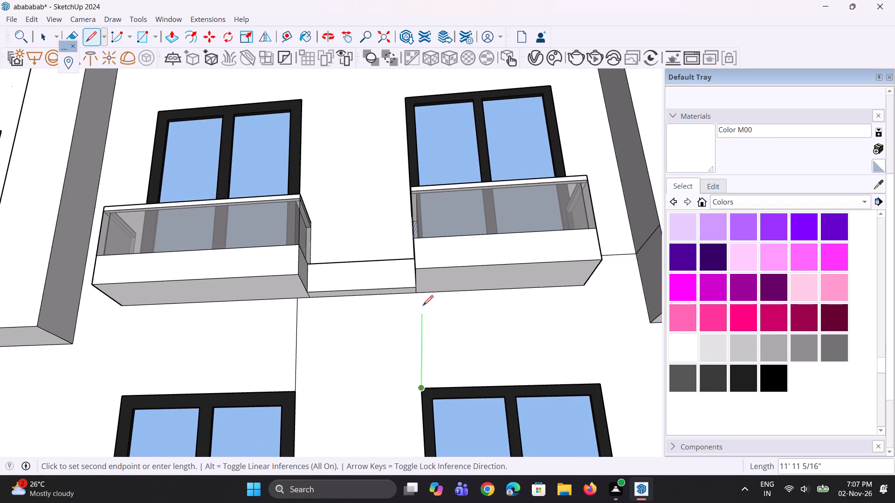
pyautogui.middleClick(417, 293)
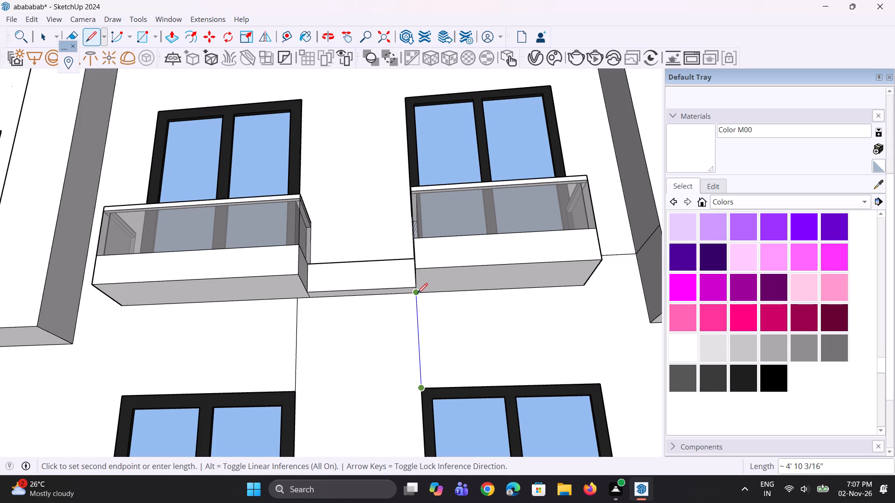
pyautogui.moveTo(386, 308); pyautogui.dragTo(251, 347, button='middle')
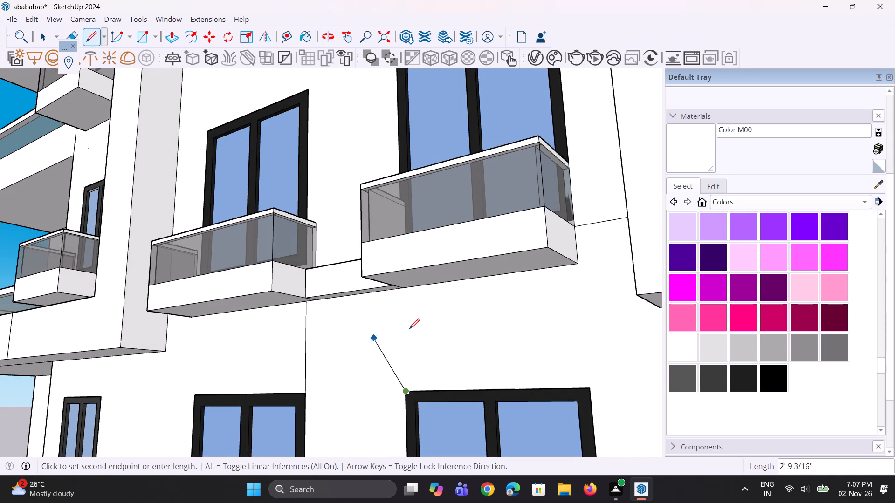
pyautogui.click(405, 285)
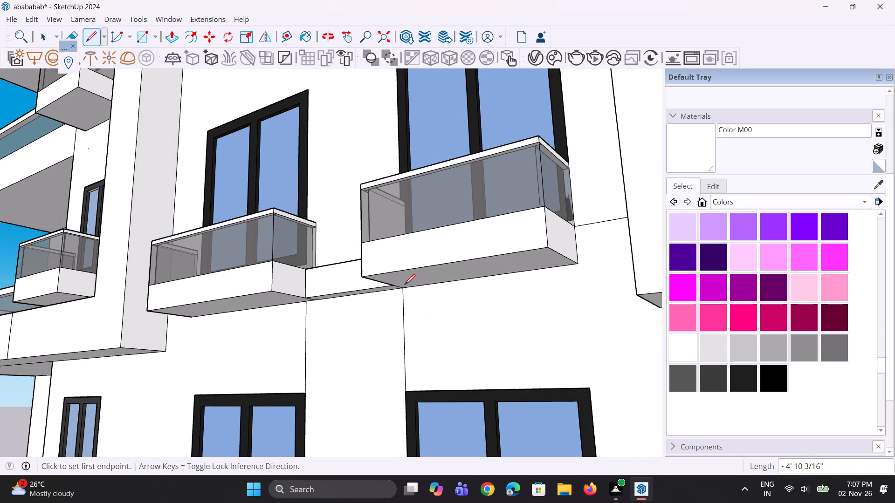
pyautogui.press('space')
pyautogui.press('space')
# Draw a vertical line about 17' 6 3/4" long from the connecting band's underside down to the ledge, between the lowest middle windows.
pyautogui.scroll(-14, 370, 327)
pyautogui.moveTo(360, 393); pyautogui.dragTo(388, 420, button='middle')
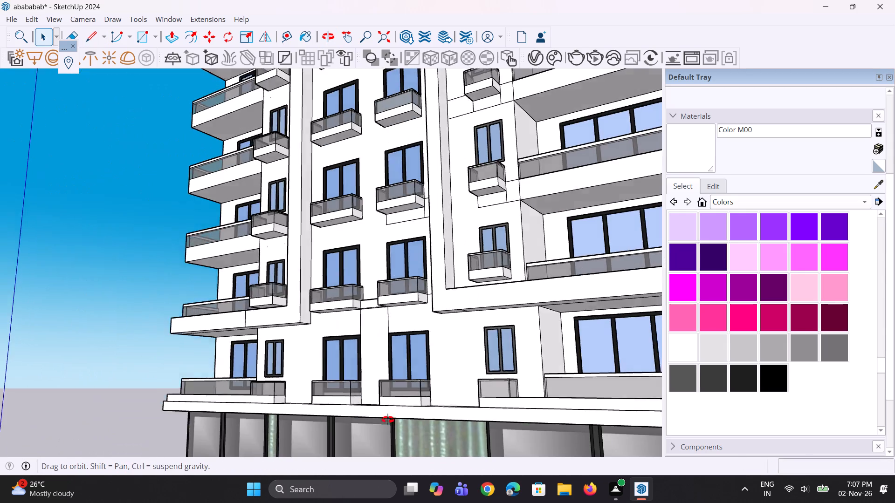
pyautogui.moveTo(388, 420); pyautogui.dragTo(489, 446, button='middle')
pyautogui.scroll(-2, 382, 501)
pyautogui.scroll(2, 415, 374)
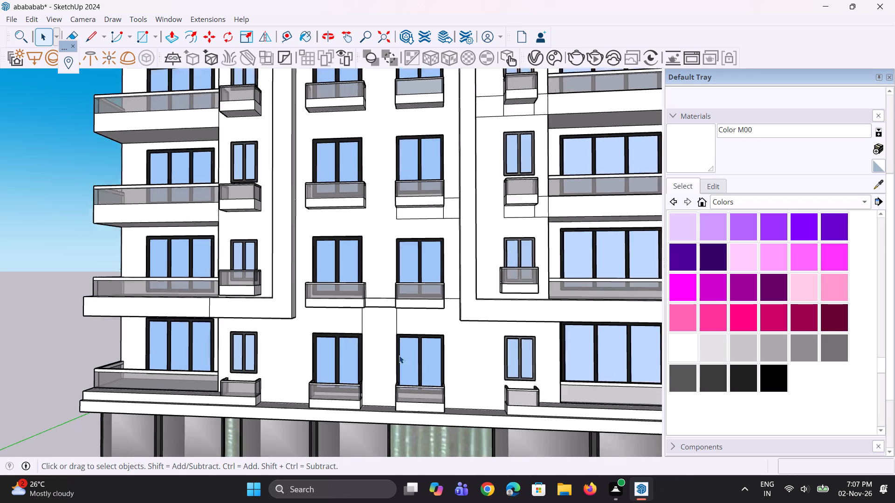
pyautogui.scroll(8, 399, 355)
pyautogui.press('l')
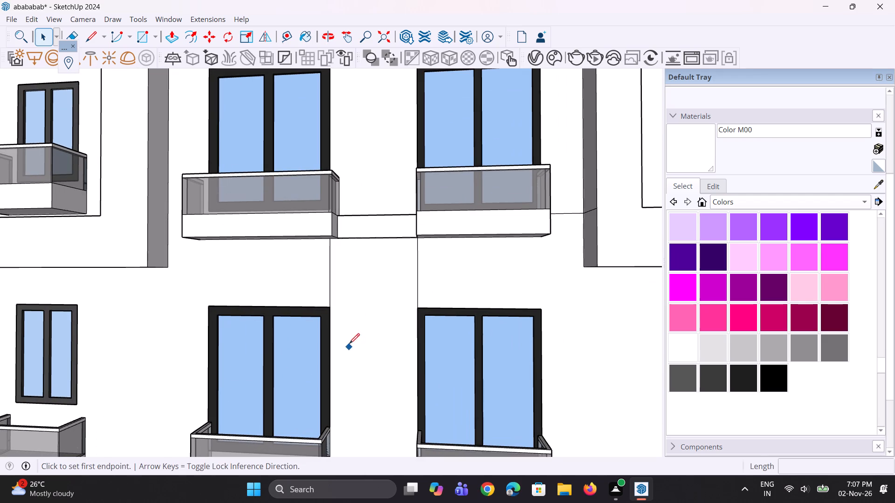
pyautogui.scroll(2, 338, 273)
pyautogui.click(349, 233)
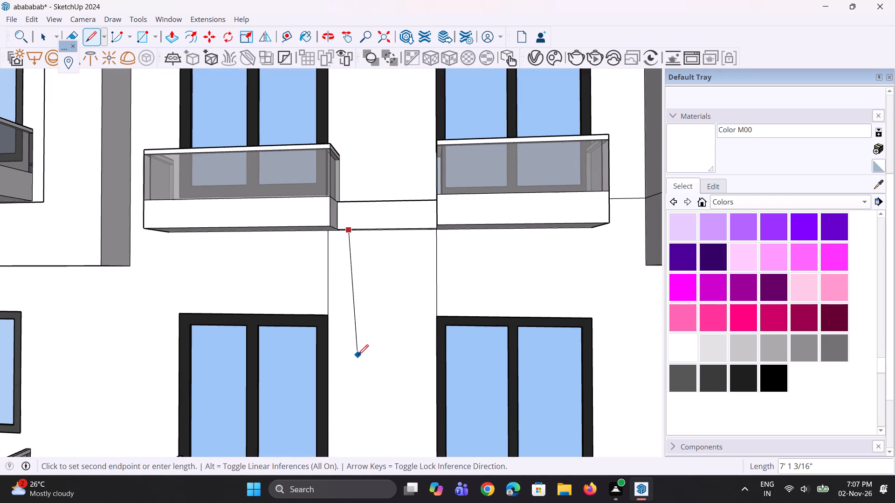
pyautogui.scroll(-8, 358, 355)
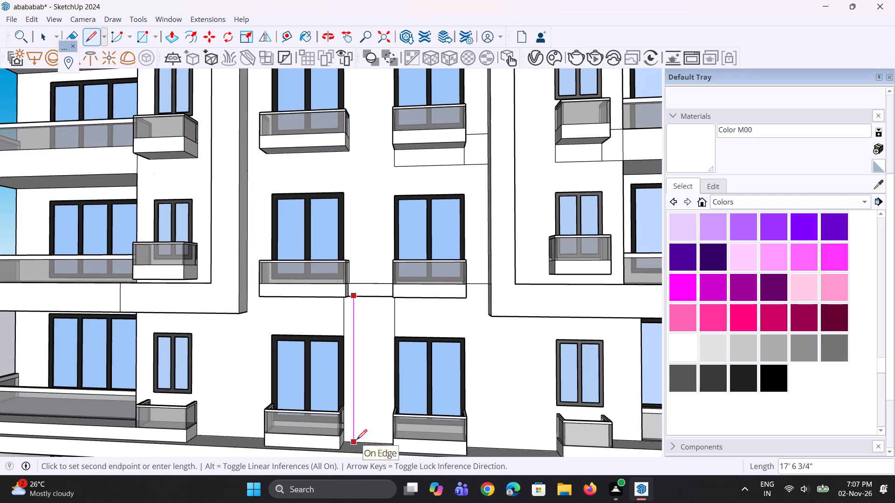
pyautogui.click(357, 440)
pyautogui.press('space')
pyautogui.press('space')
# Move the new vertical line about 6 3/8" sideways to align with the connecting band's left corner.
pyautogui.scroll(2, 358, 388)
pyautogui.click(354, 378)
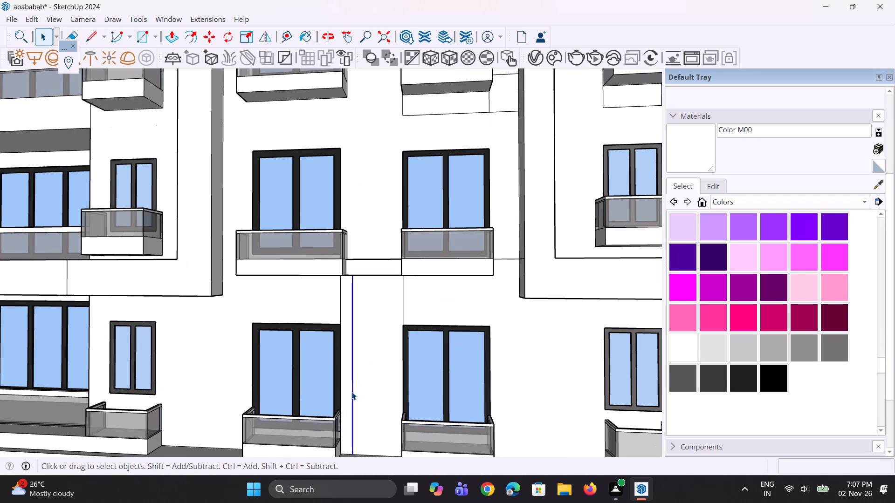
pyautogui.scroll(3, 348, 435)
pyautogui.press('m')
pyautogui.scroll(1, 350, 458)
pyautogui.scroll(-3, 355, 353)
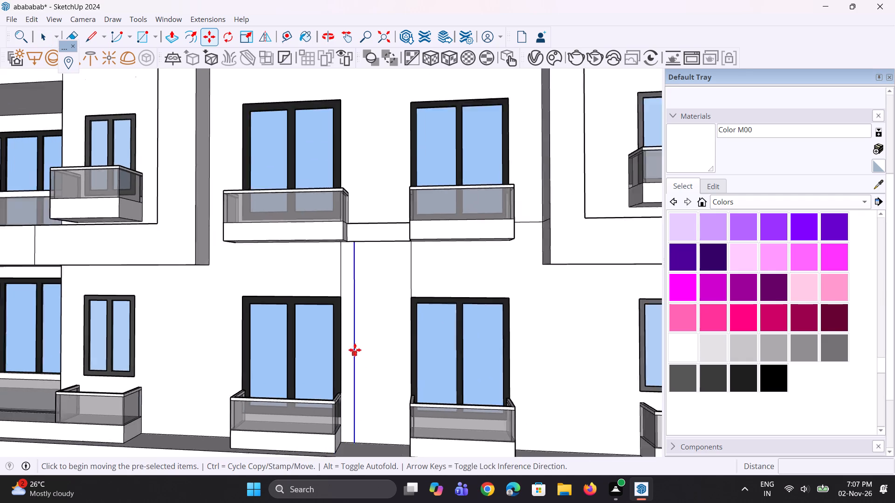
pyautogui.scroll(7, 360, 262)
pyautogui.moveTo(359, 251); pyautogui.dragTo(370, 197, button='middle')
pyautogui.scroll(3, 350, 237)
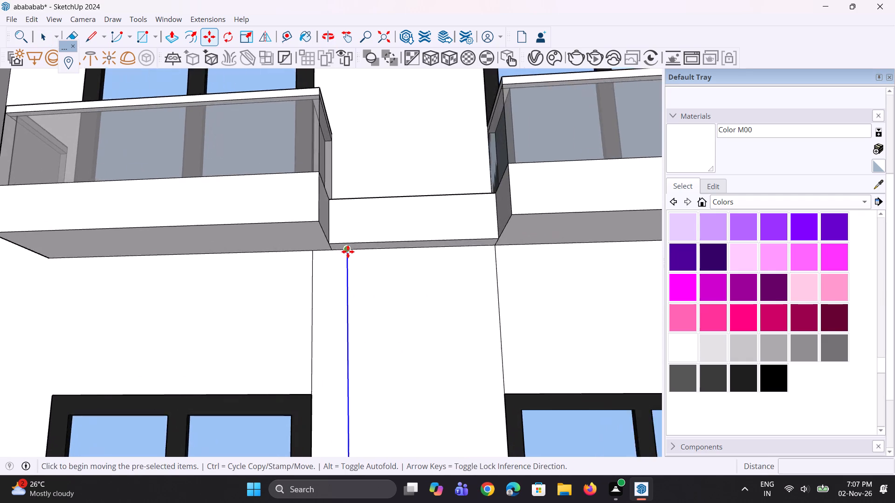
pyautogui.scroll(2, 348, 251)
pyautogui.click(348, 251)
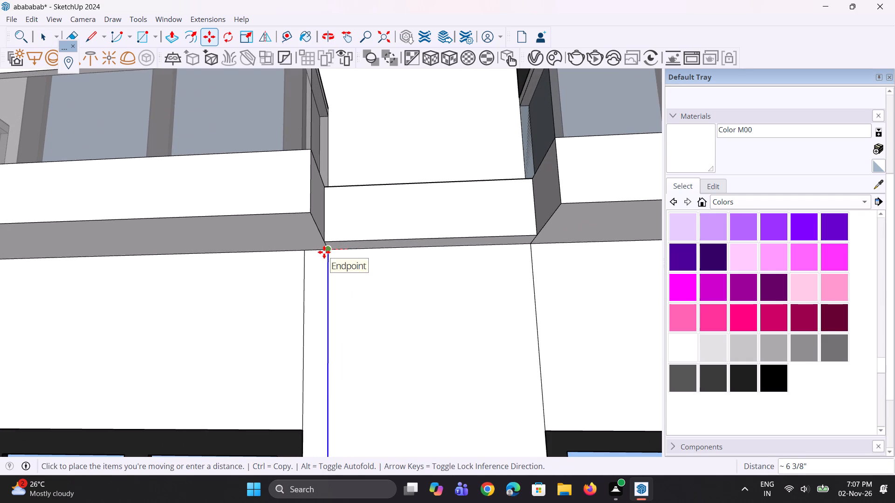
pyautogui.click(324, 252)
pyautogui.scroll(-15, 331, 245)
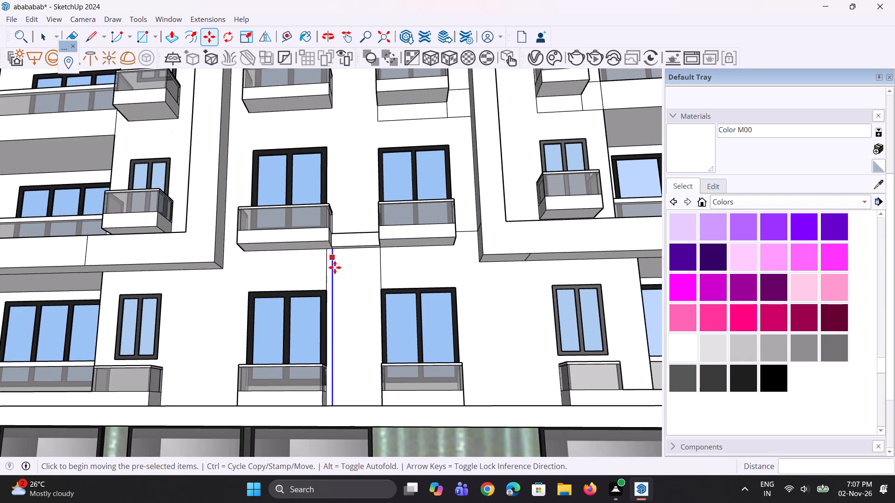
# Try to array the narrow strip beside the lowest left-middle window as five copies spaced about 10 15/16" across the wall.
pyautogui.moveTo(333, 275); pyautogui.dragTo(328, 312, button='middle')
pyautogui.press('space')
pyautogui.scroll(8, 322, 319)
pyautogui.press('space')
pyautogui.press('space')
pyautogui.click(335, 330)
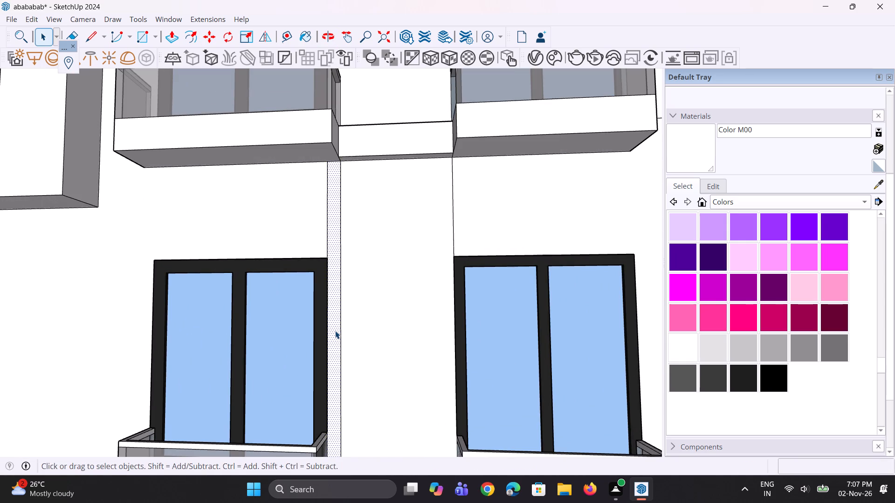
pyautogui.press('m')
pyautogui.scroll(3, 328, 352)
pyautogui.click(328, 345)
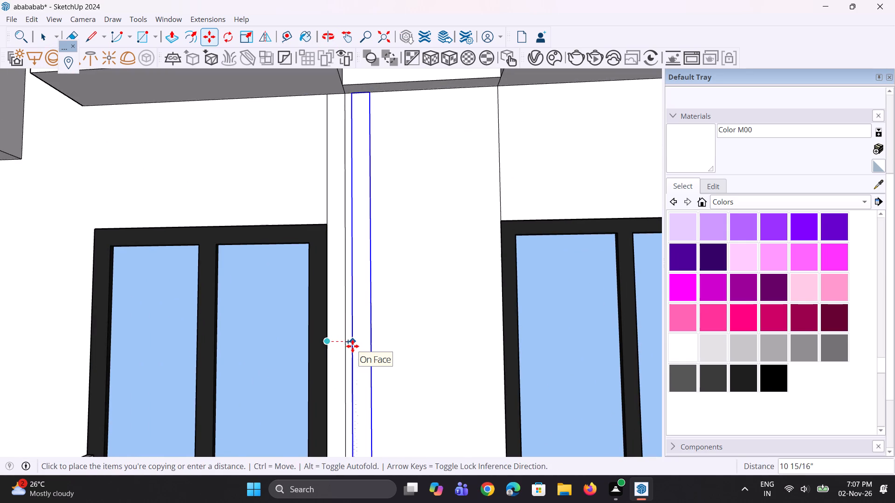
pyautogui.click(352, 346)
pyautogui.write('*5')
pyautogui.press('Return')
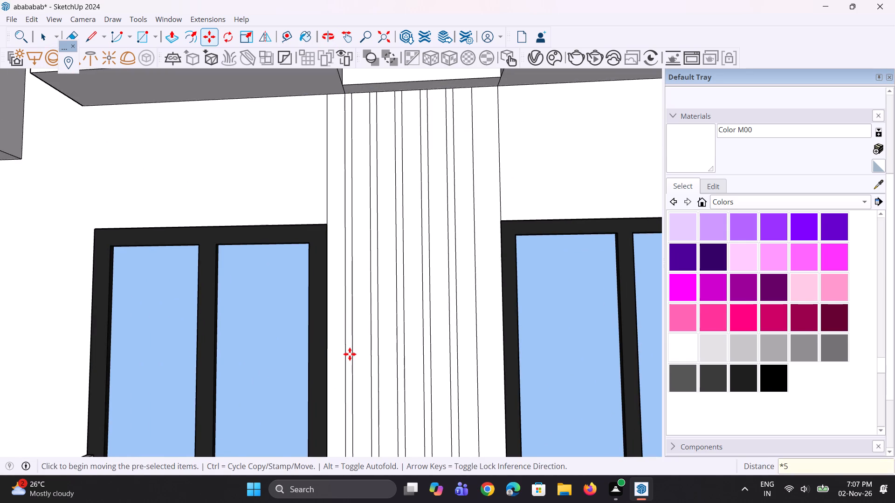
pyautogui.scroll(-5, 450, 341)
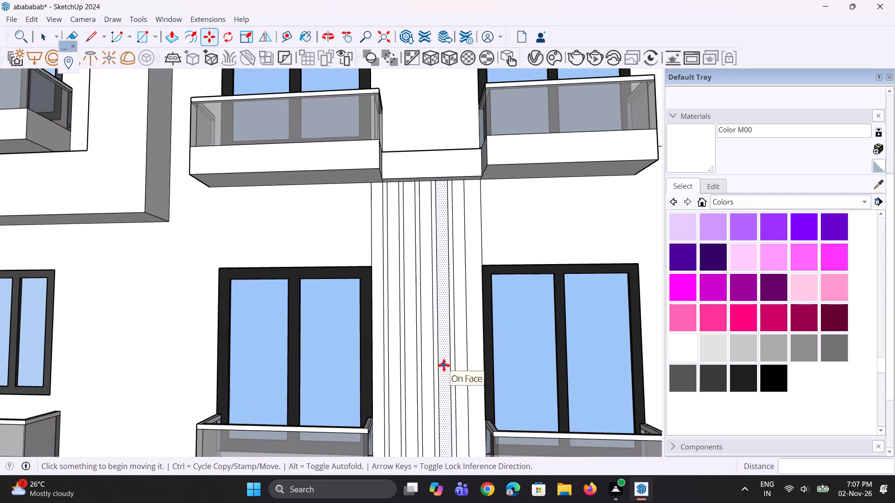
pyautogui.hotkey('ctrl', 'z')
# Copy the narrow strip face beside the lowest left-middle window about 10 1/2" sideways and array it as seven copies.
pyautogui.press('space')
pyautogui.press('space')
pyautogui.click(382, 395)
pyautogui.scroll(3, 382, 394)
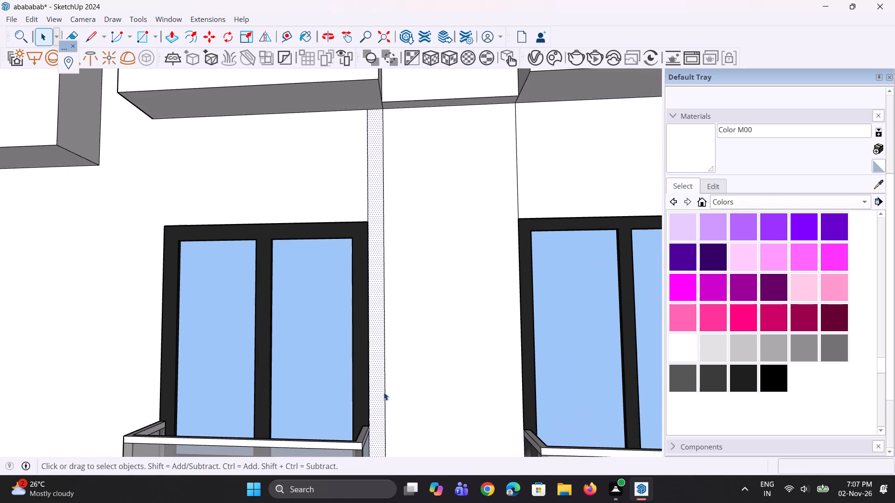
pyautogui.press('m')
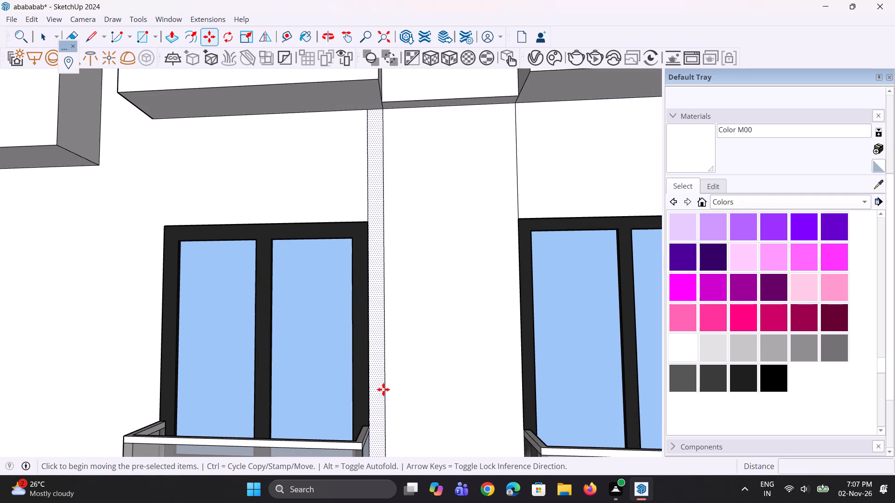
pyautogui.scroll(3, 385, 51)
pyautogui.scroll(2, 372, 132)
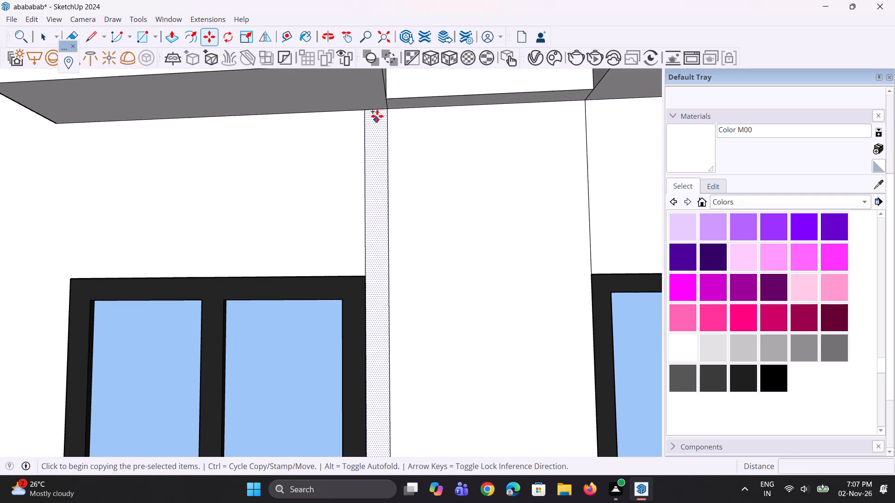
pyautogui.click(365, 113)
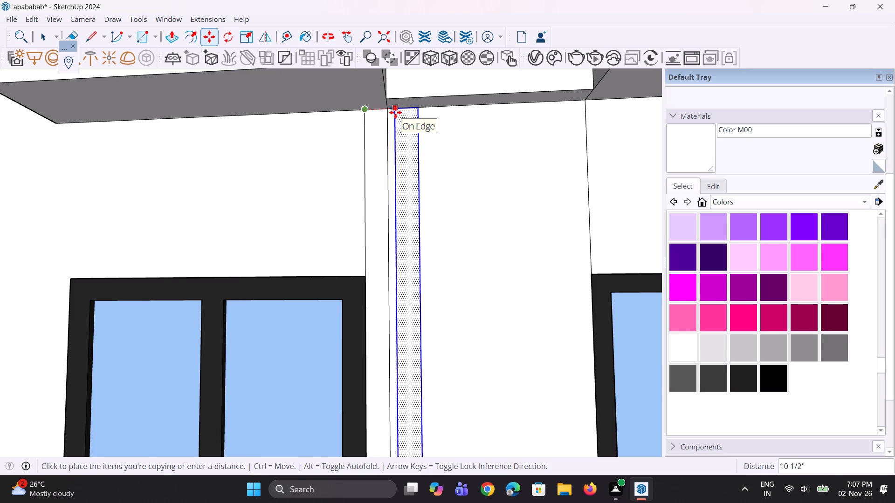
pyautogui.click(395, 112)
pyautogui.press('*')
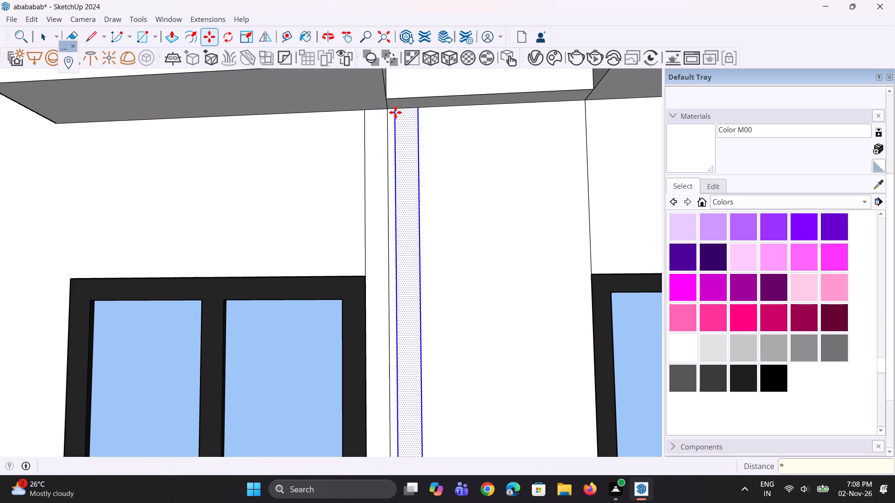
pyautogui.press('7')
pyautogui.press('Return')
# Erase the edges of the surplus strip copy that overlaps the lowest right-middle window.
pyautogui.scroll(-6, 392, 138)
pyautogui.scroll(-2, 483, 285)
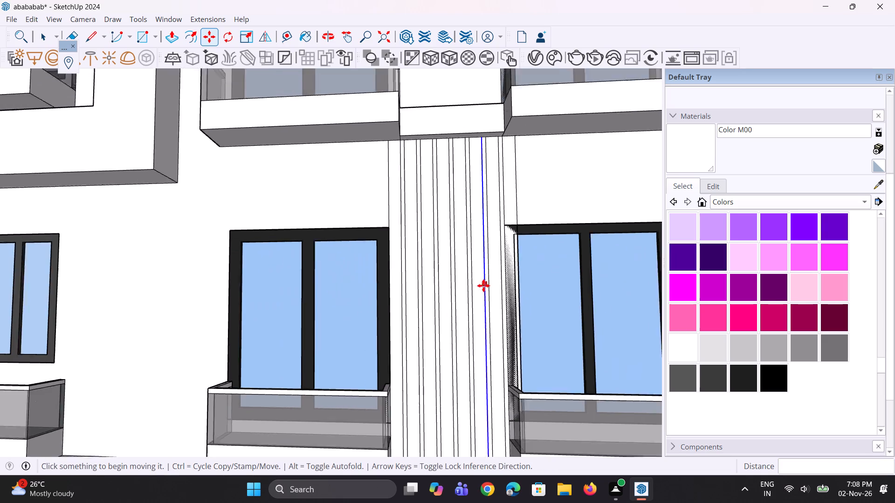
pyautogui.scroll(-3, 483, 285)
pyautogui.moveTo(497, 290); pyautogui.dragTo(454, 287, button='middle')
pyautogui.press('space')
pyautogui.scroll(3, 547, 148)
pyautogui.press('space')
pyautogui.press('space')
pyautogui.scroll(3, 497, 226)
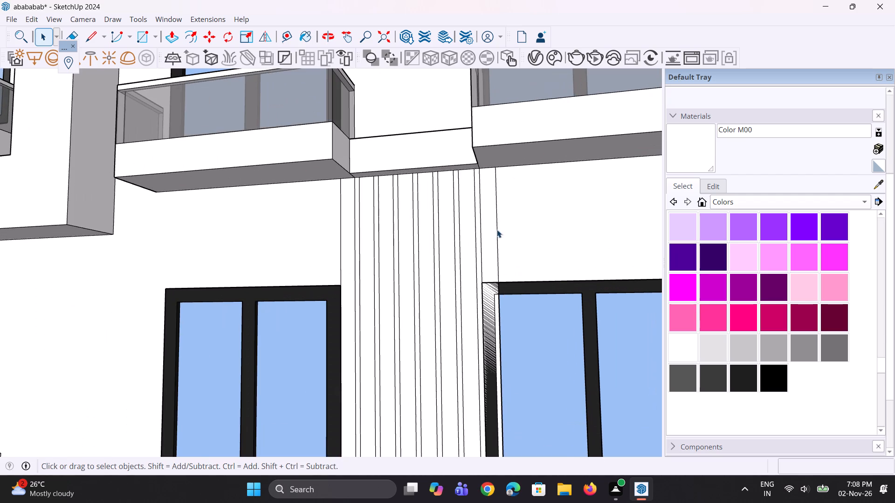
pyautogui.press('e')
pyautogui.moveTo(505, 268); pyautogui.dragTo(494, 270)
pyautogui.click(500, 305)
# Pull the leftmost strip beneath the connecting band outward about 8 5/16" with Push/Pull.
pyautogui.scroll(-2, 499, 240)
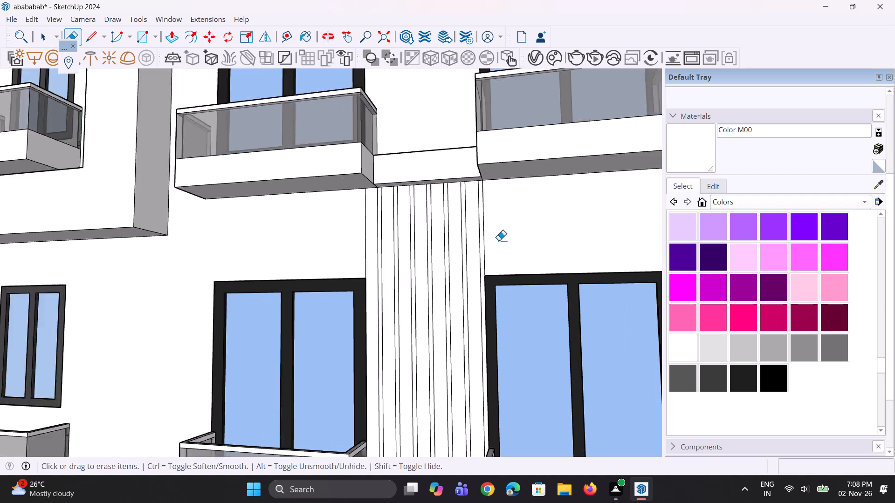
pyautogui.scroll(-7, 499, 240)
pyautogui.moveTo(480, 280); pyautogui.dragTo(461, 304, button='middle')
pyautogui.press('space')
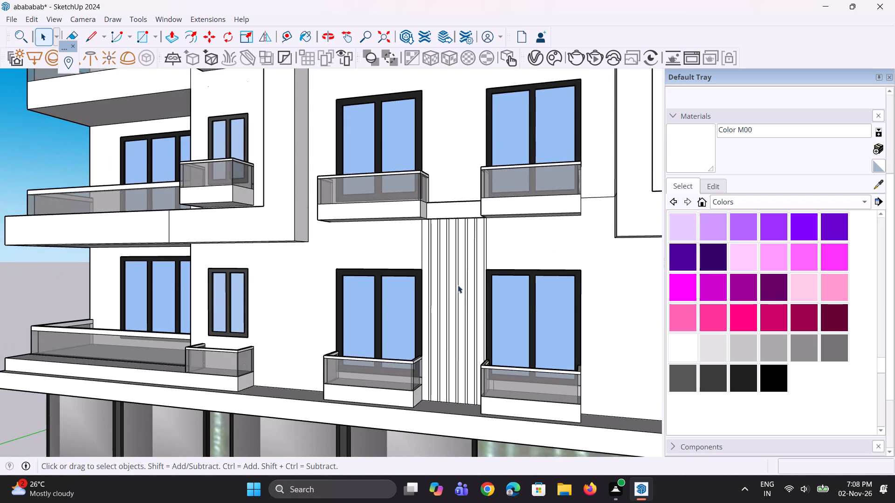
pyautogui.press('space')
pyautogui.scroll(6, 415, 216)
pyautogui.press('p')
pyautogui.scroll(6, 429, 230)
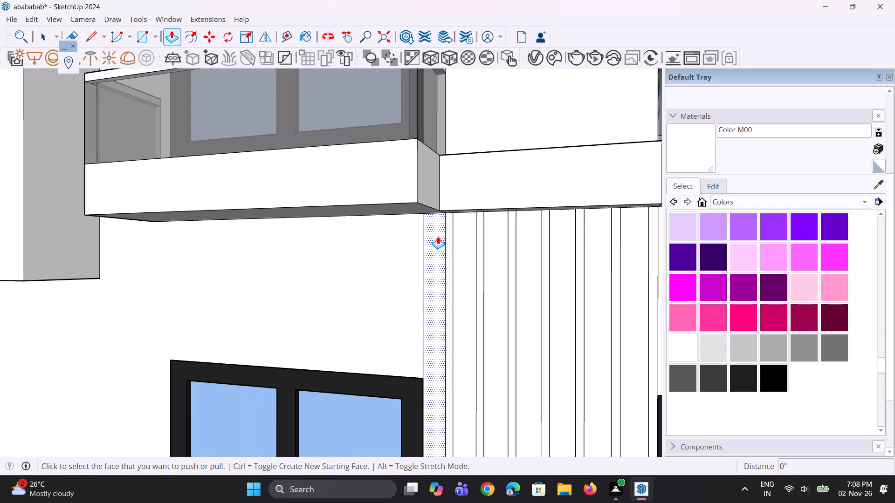
pyautogui.click(438, 236)
pyautogui.click(432, 237)
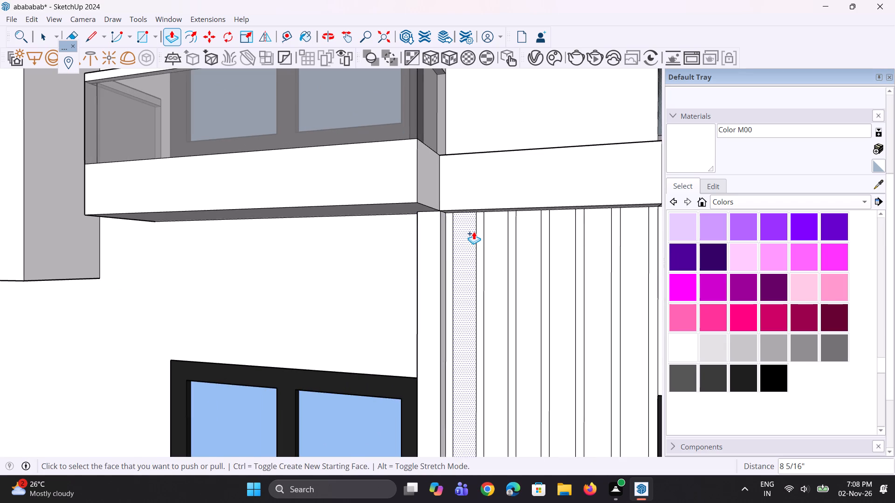
# Repeat the same 8 5/16" extrusion on the other six strips between the lowest middle windows.
pyautogui.doubleClick(474, 231)
pyautogui.doubleClick(496, 231)
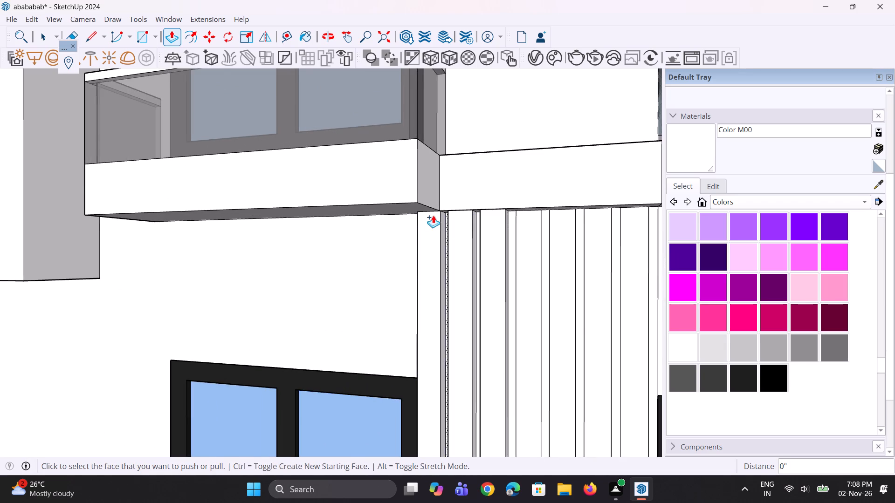
pyautogui.scroll(-4, 433, 215)
pyautogui.scroll(4, 507, 225)
pyautogui.doubleClick(503, 227)
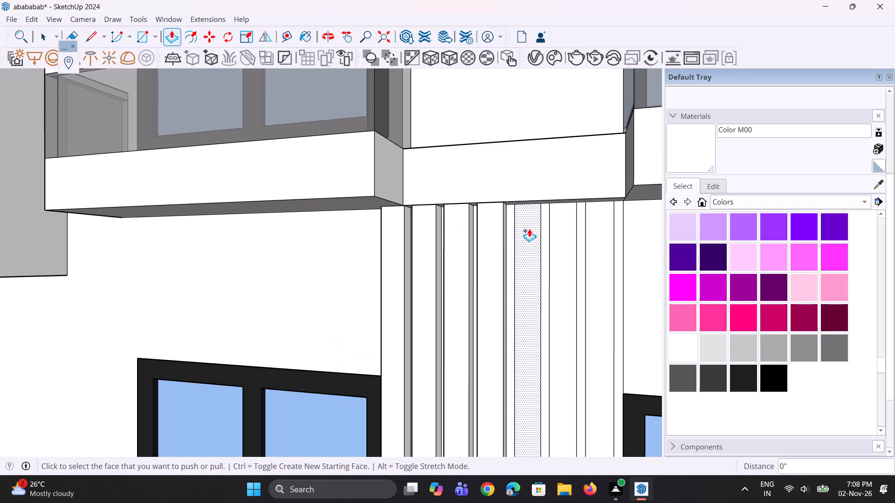
pyautogui.doubleClick(529, 229)
pyautogui.doubleClick(564, 229)
pyautogui.doubleClick(595, 229)
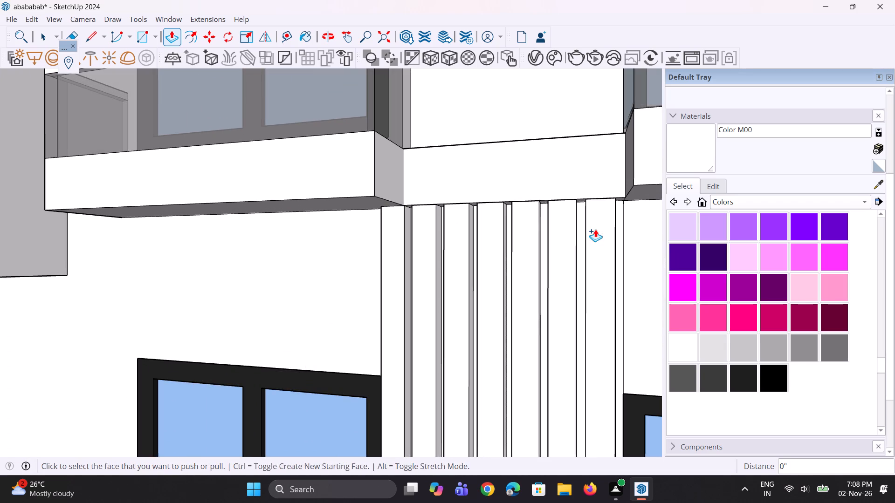
# Examine the raised strips between the lowest middle windows up close and against the whole front facade.
pyautogui.moveTo(595, 229); pyautogui.dragTo(585, 239, button='middle')
pyautogui.scroll(-5, 549, 222)
pyautogui.moveTo(523, 239); pyautogui.dragTo(564, 235, button='middle')
pyautogui.scroll(-4, 489, 286)
pyautogui.scroll(2, 529, 239)
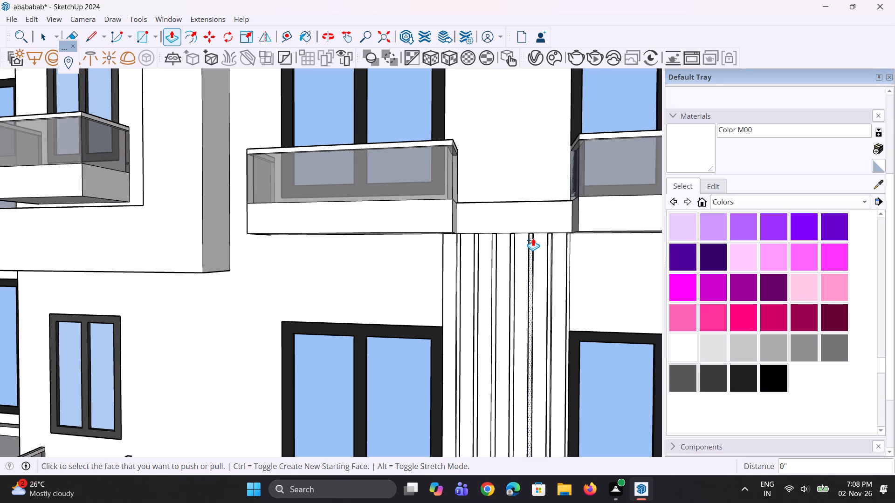
pyautogui.scroll(1, 533, 238)
pyautogui.scroll(-1, 586, 297)
pyautogui.scroll(-4, 549, 315)
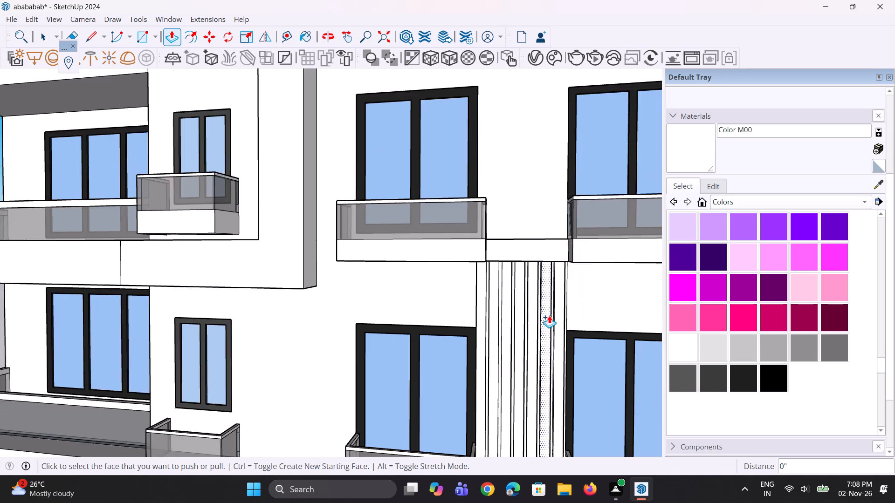
pyautogui.scroll(-4, 542, 323)
pyautogui.moveTo(548, 337); pyautogui.dragTo(629, 312, button='middle')
pyautogui.scroll(-5, 443, 302)
pyautogui.scroll(-4, 386, 390)
pyautogui.moveTo(507, 393); pyautogui.dragTo(488, 395, button='middle')
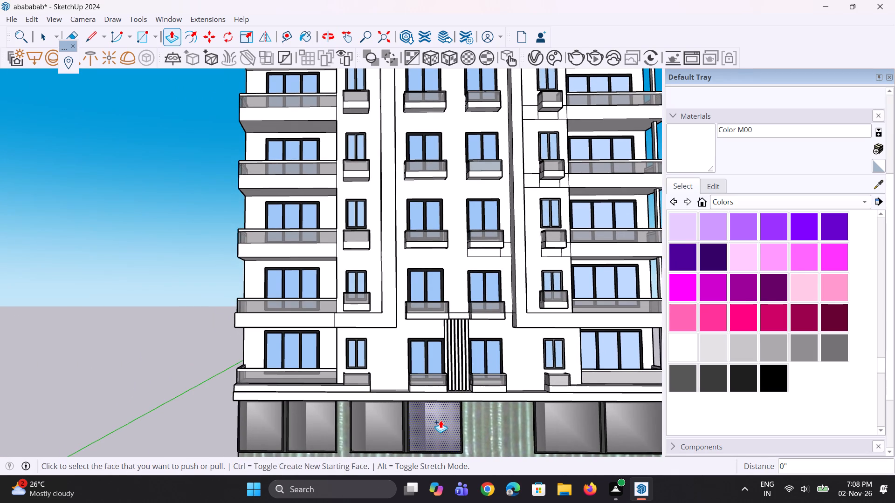
# Draw short vertical lines about 2' 5/16" tall across the ledge face, one on each outer side of the lowest middle windows.
pyautogui.press('l')
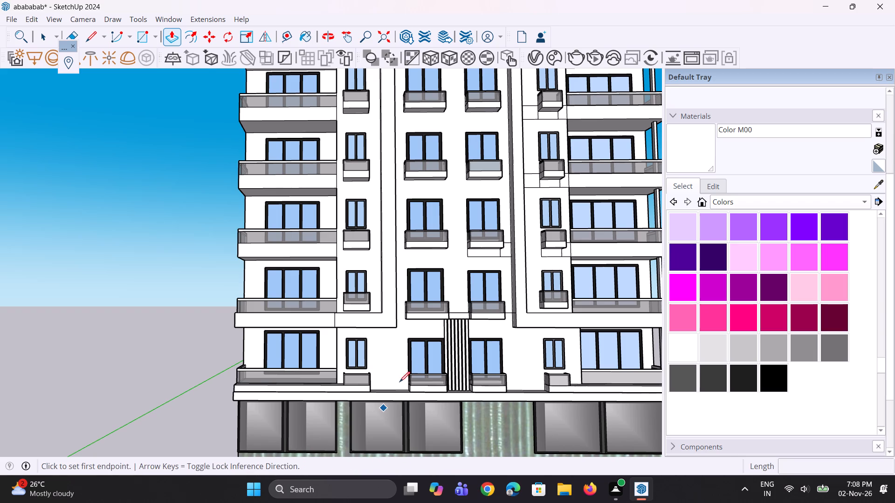
pyautogui.scroll(2, 404, 373)
pyautogui.scroll(3, 402, 411)
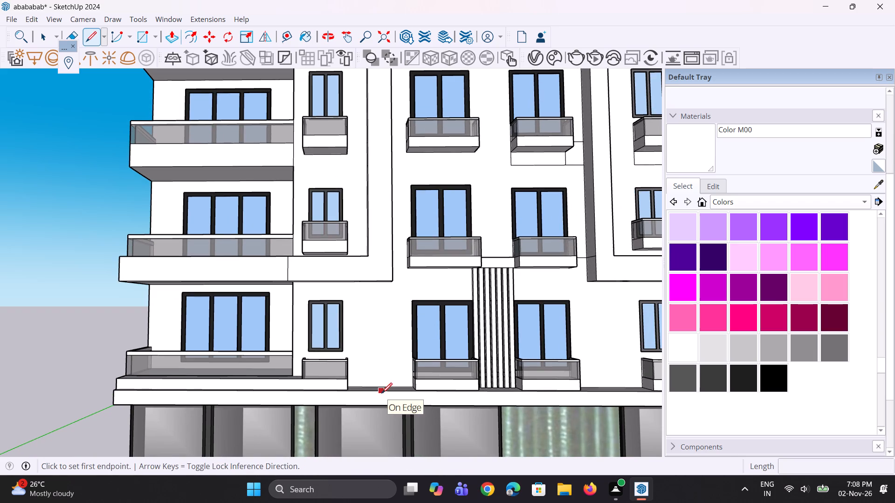
pyautogui.click(382, 393)
pyautogui.click(383, 408)
pyautogui.scroll(-3, 361, 411)
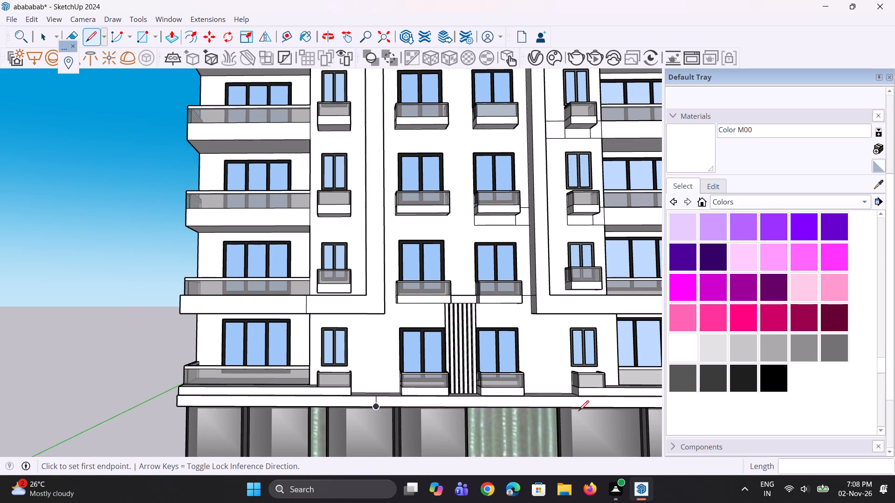
pyautogui.scroll(2, 551, 394)
pyautogui.click(551, 398)
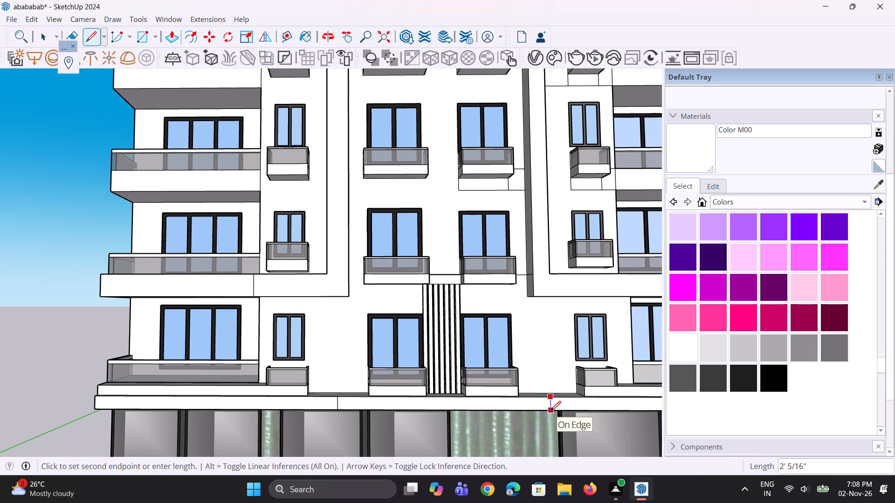
pyautogui.click(551, 411)
# Erase the stray horizontal and vertical lines on the wall just below the top-floor right-middle balcony.
pyautogui.scroll(-8, 545, 414)
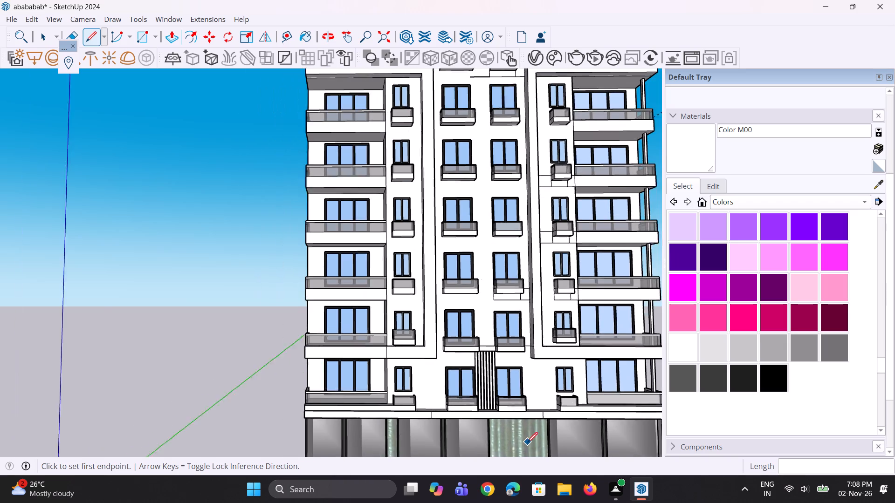
pyautogui.scroll(-1, 474, 420)
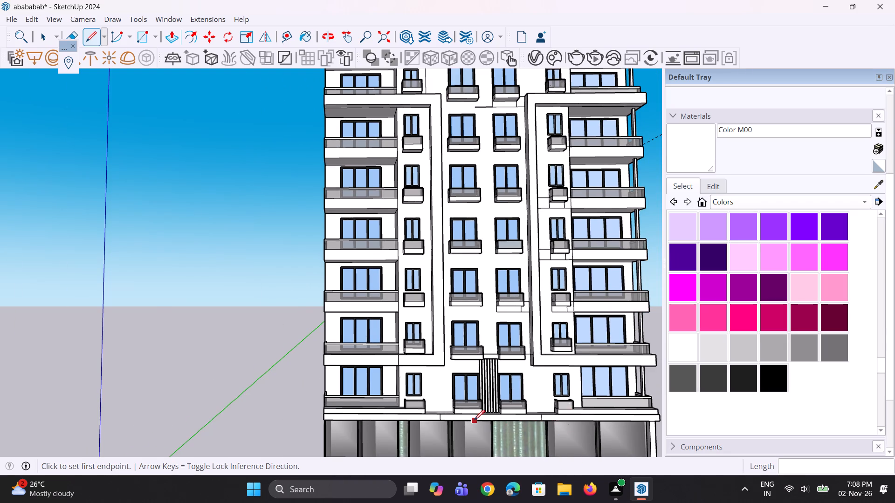
pyautogui.scroll(-5, 474, 420)
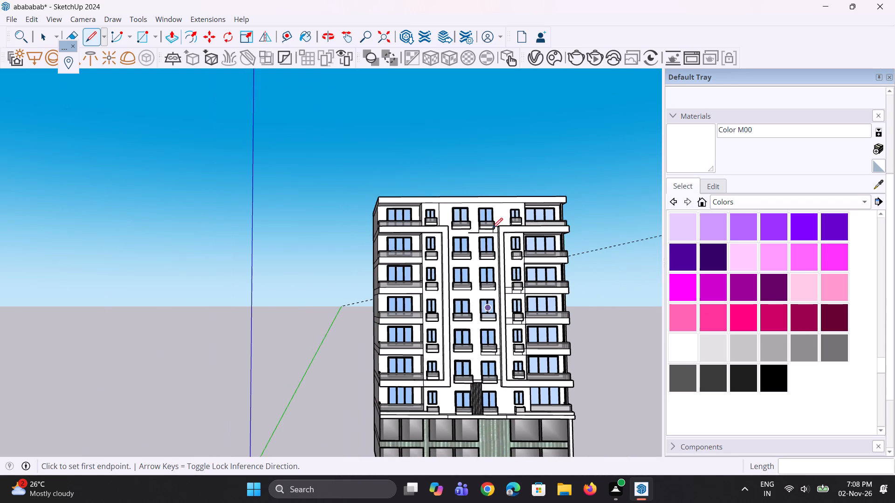
pyautogui.scroll(4, 478, 158)
pyautogui.scroll(3, 473, 227)
pyautogui.moveTo(473, 219); pyautogui.dragTo(473, 215, button='middle')
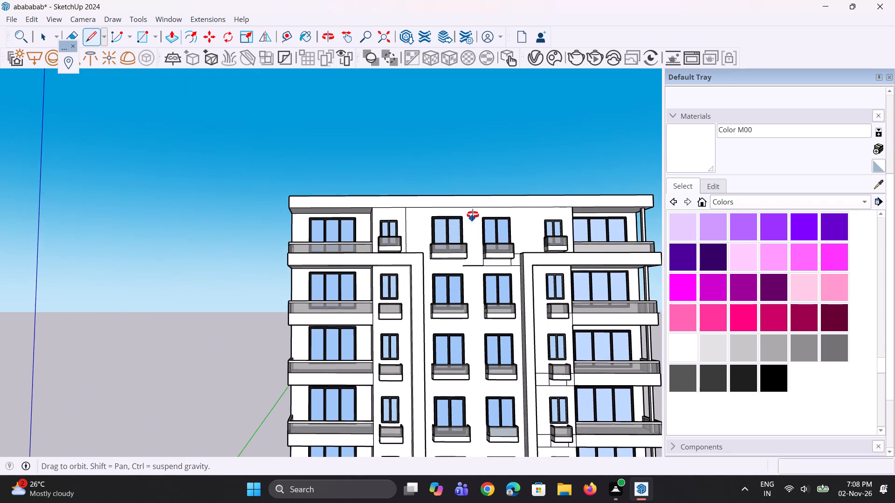
pyautogui.moveTo(473, 215); pyautogui.dragTo(473, 214, button='middle')
pyautogui.scroll(11, 473, 214)
pyautogui.scroll(2, 509, 348)
pyautogui.moveTo(511, 346); pyautogui.dragTo(456, 340, button='middle')
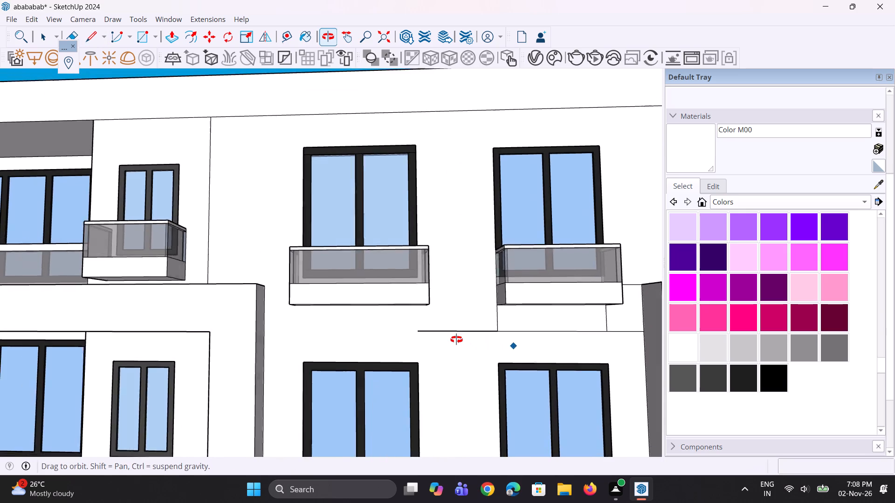
pyautogui.moveTo(456, 340); pyautogui.dragTo(453, 318, button='middle')
pyautogui.press('e')
pyautogui.moveTo(487, 326); pyautogui.dragTo(503, 320)
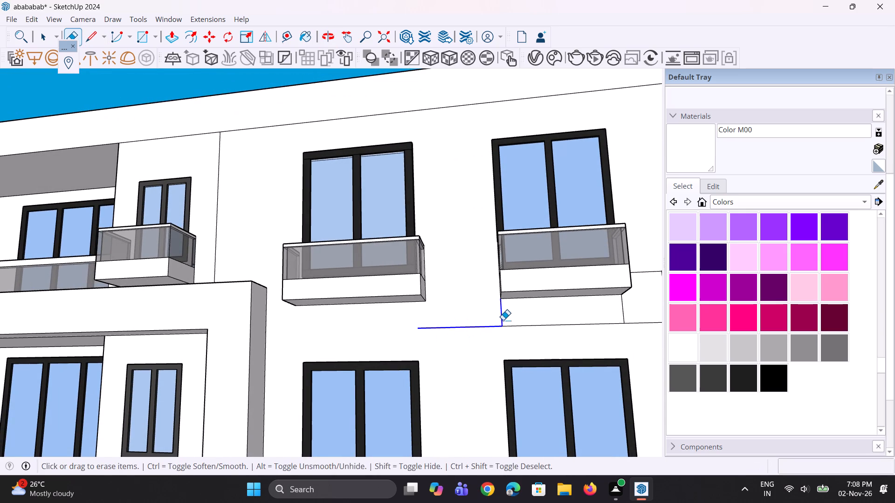
pyautogui.moveTo(503, 320); pyautogui.dragTo(504, 323)
pyautogui.moveTo(511, 326); pyautogui.dragTo(518, 328)
pyautogui.click(624, 318)
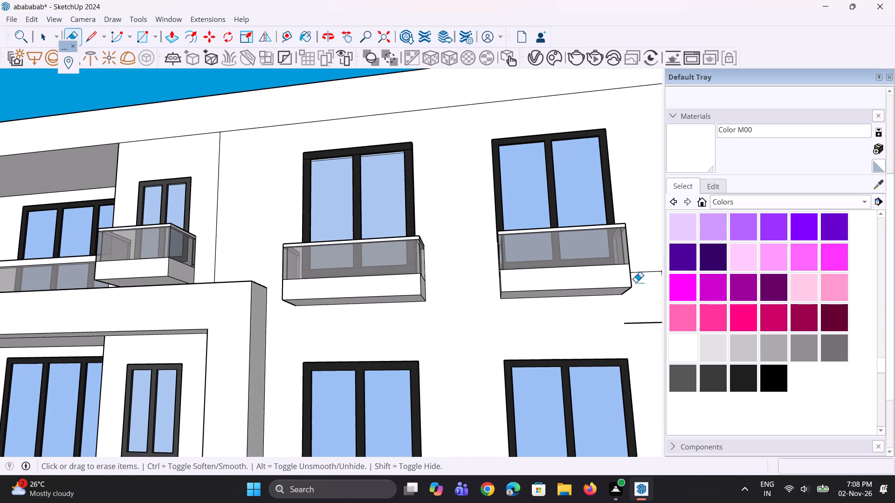
# Draw a line about 5' 5 9/16" long joining the inner bottom wall corners of the two top-floor middle balconies.
pyautogui.press('l')
pyautogui.scroll(4, 474, 278)
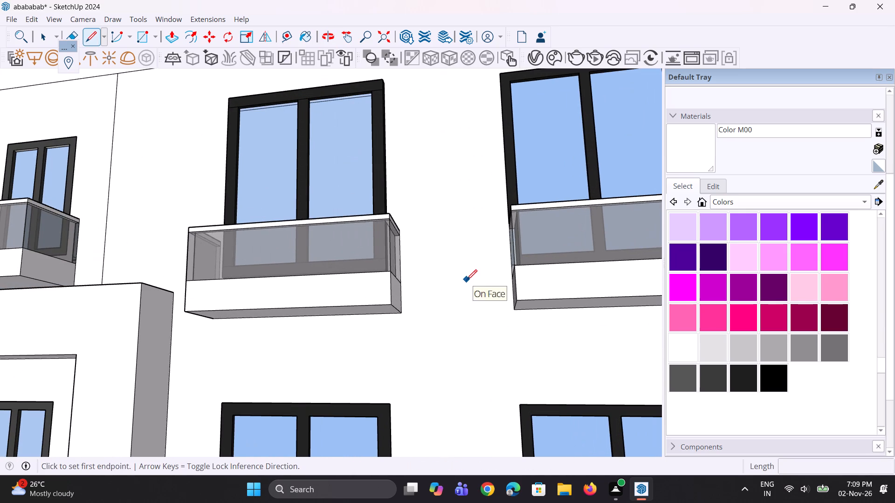
pyautogui.moveTo(468, 279); pyautogui.dragTo(476, 265, button='middle')
pyautogui.scroll(6, 486, 283)
pyautogui.click(532, 322)
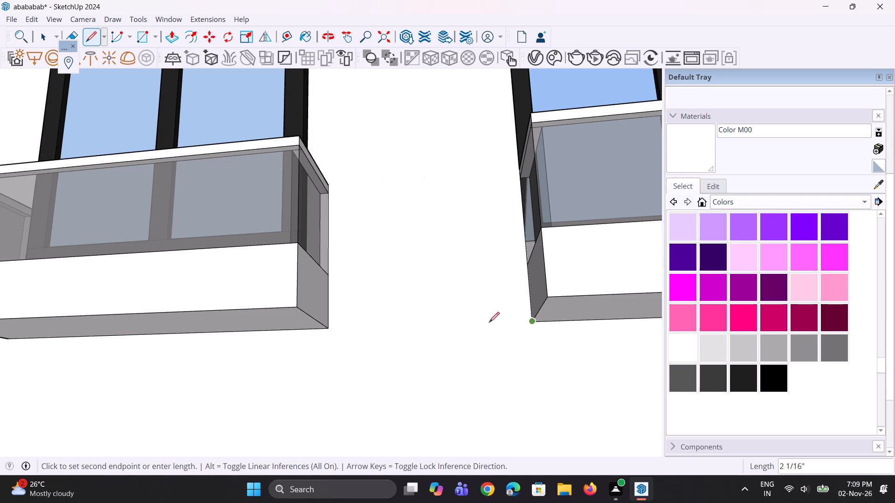
pyautogui.click(324, 329)
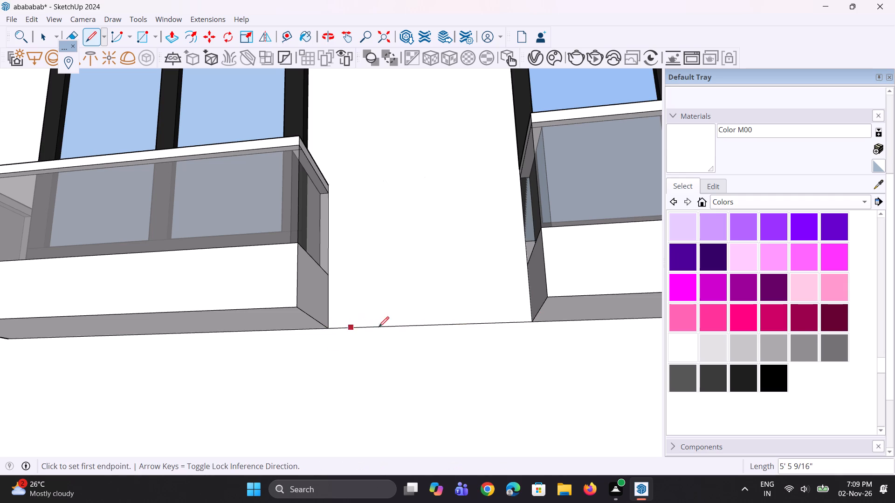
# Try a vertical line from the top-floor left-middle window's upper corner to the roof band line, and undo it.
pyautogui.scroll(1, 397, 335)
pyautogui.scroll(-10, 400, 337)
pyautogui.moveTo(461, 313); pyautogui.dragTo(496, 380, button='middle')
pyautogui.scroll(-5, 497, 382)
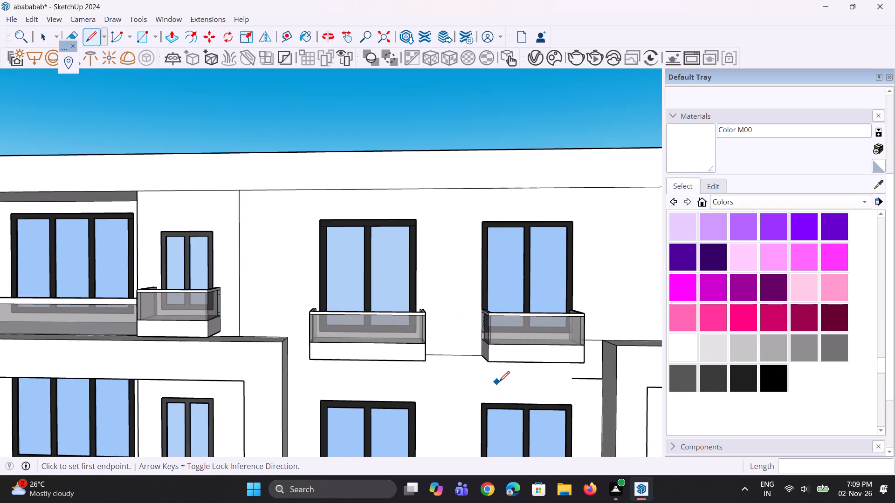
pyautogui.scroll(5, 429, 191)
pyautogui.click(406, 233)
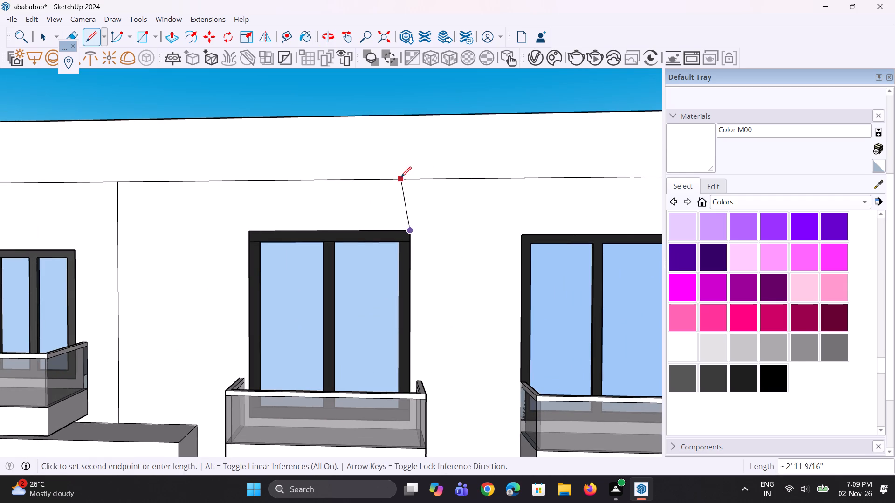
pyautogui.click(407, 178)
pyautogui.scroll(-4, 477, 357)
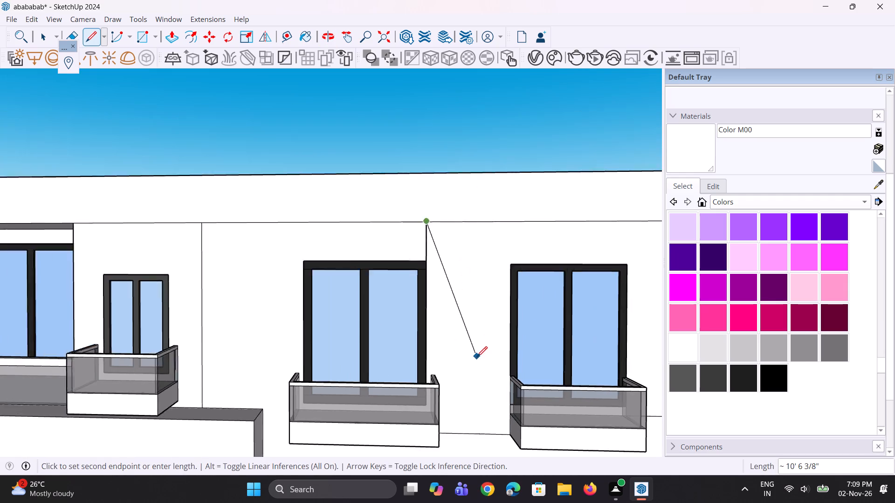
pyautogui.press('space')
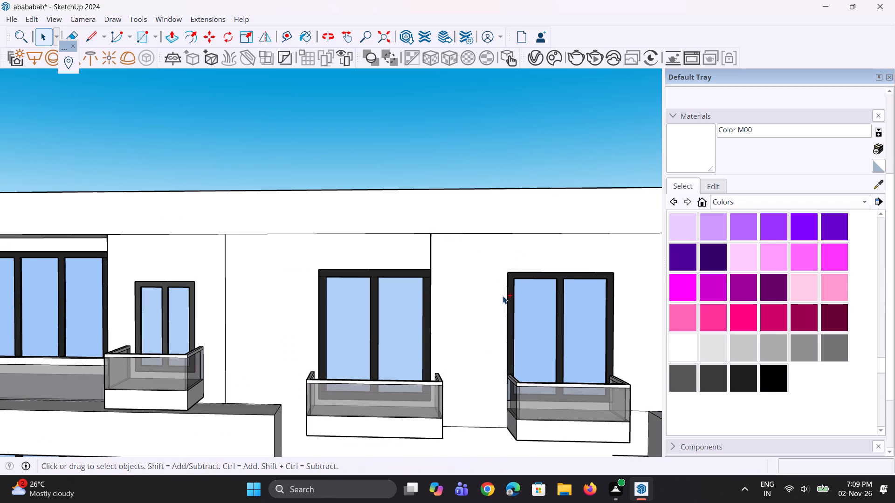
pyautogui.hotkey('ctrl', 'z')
# Draw a vertical line from the back upper corner of the top-floor left-middle window frame up to the roof band line.
pyautogui.keyDown('ctrl'); pyautogui.moveTo(503, 296); pyautogui.dragTo(410, 296, button='middle'); pyautogui.keyUp('ctrl')
pyautogui.press('l')
pyautogui.scroll(4, 419, 200)
pyautogui.scroll(4, 429, 310)
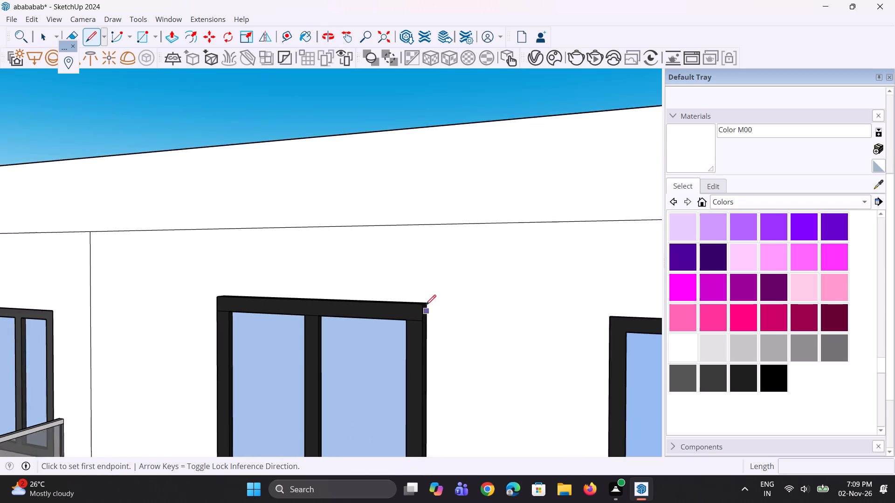
pyautogui.scroll(4, 431, 312)
pyautogui.scroll(4, 411, 360)
pyautogui.moveTo(410, 361); pyautogui.dragTo(336, 435, button='middle')
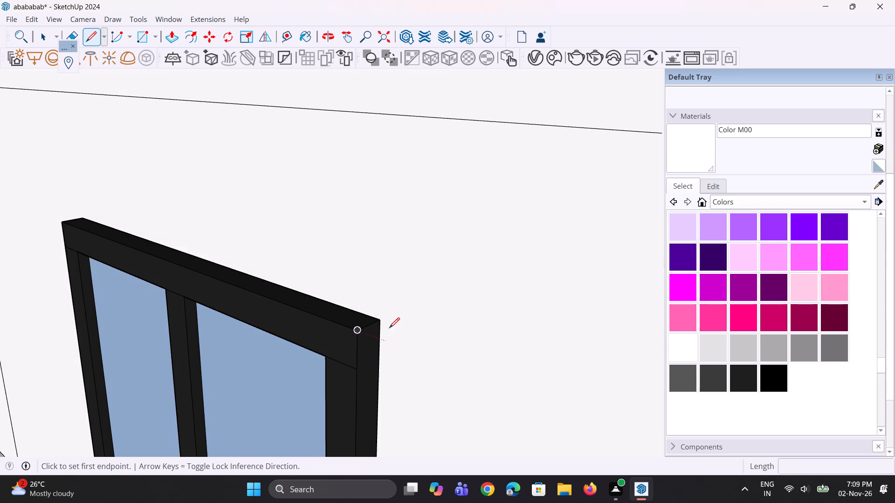
pyautogui.click(380, 318)
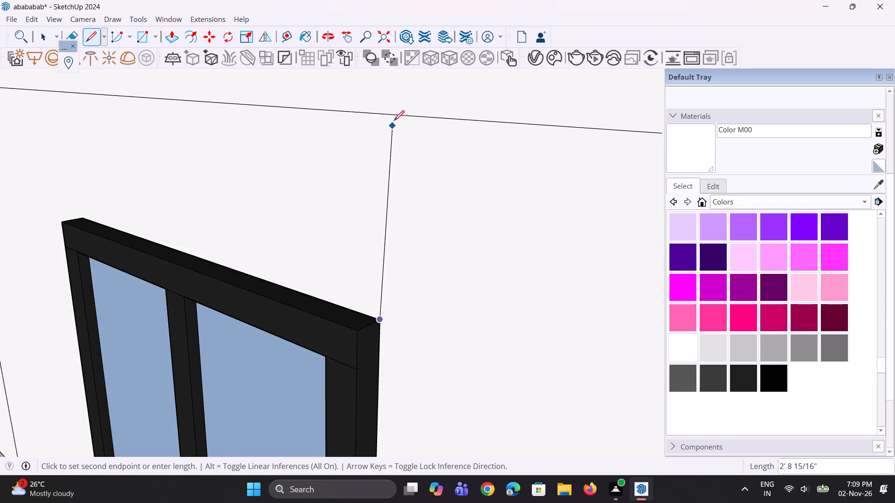
pyautogui.click(387, 112)
pyautogui.scroll(-6, 406, 252)
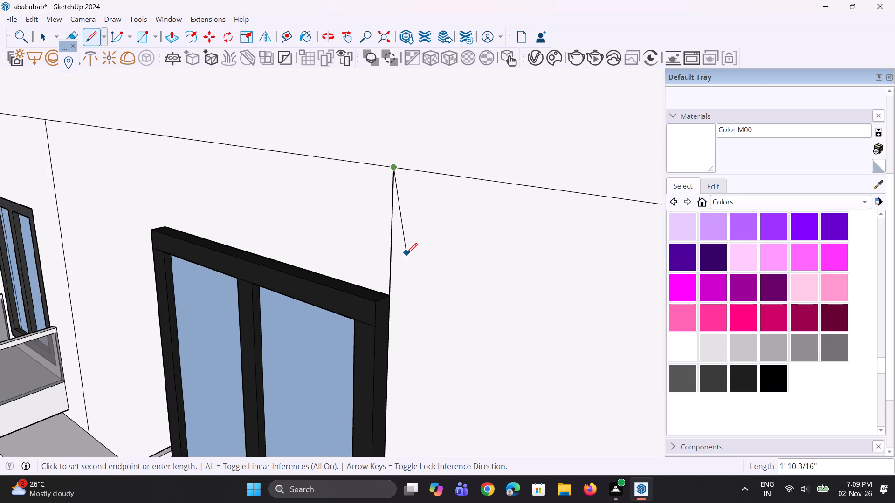
pyautogui.scroll(-4, 407, 253)
pyautogui.press('space')
pyautogui.scroll(-6, 402, 250)
pyautogui.press('space')
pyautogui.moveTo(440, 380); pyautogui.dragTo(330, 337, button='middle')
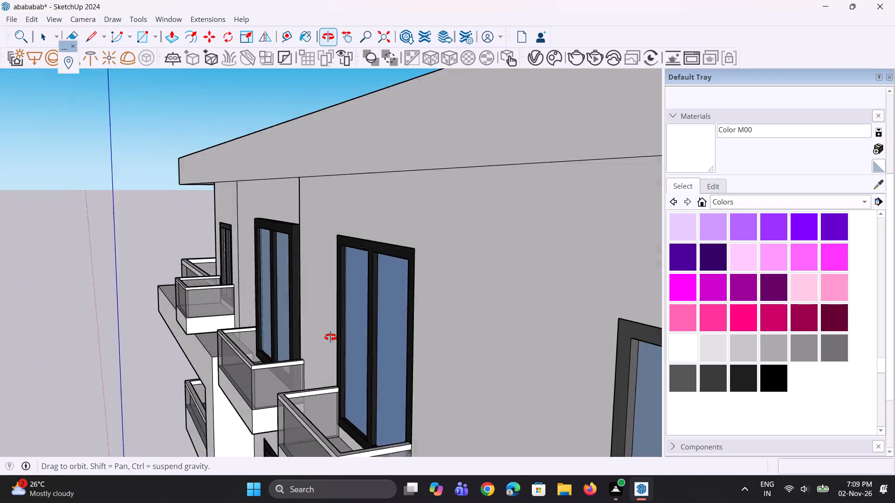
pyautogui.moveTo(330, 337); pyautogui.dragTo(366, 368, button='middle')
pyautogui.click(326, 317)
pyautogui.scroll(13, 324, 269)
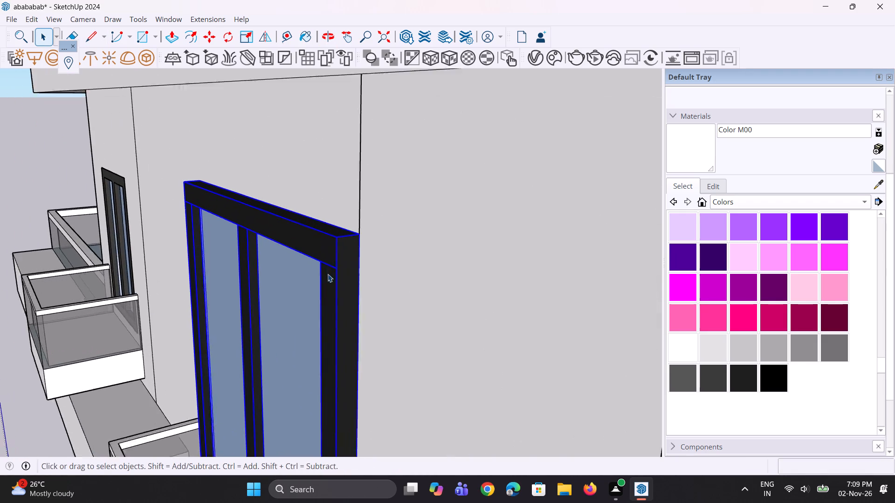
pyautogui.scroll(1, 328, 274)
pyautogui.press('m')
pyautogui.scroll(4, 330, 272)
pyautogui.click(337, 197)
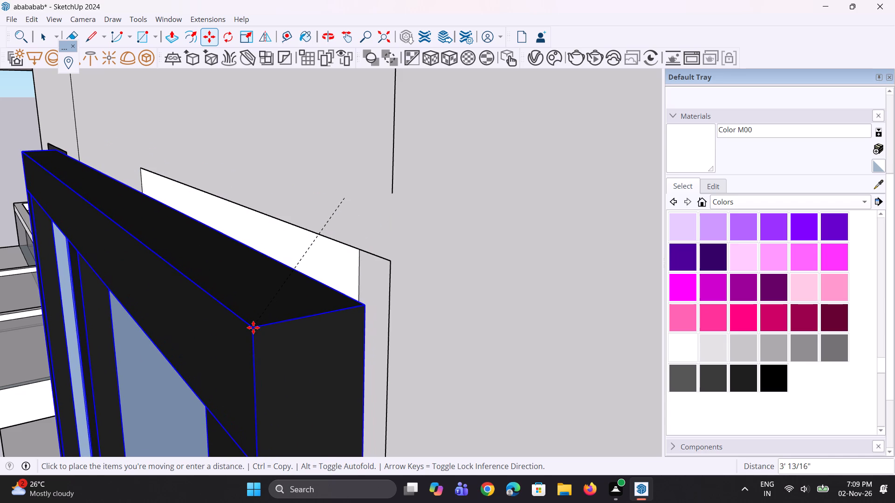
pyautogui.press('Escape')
# Delete the top-floor left-middle window from its wall opening.
pyautogui.scroll(-12, 316, 225)
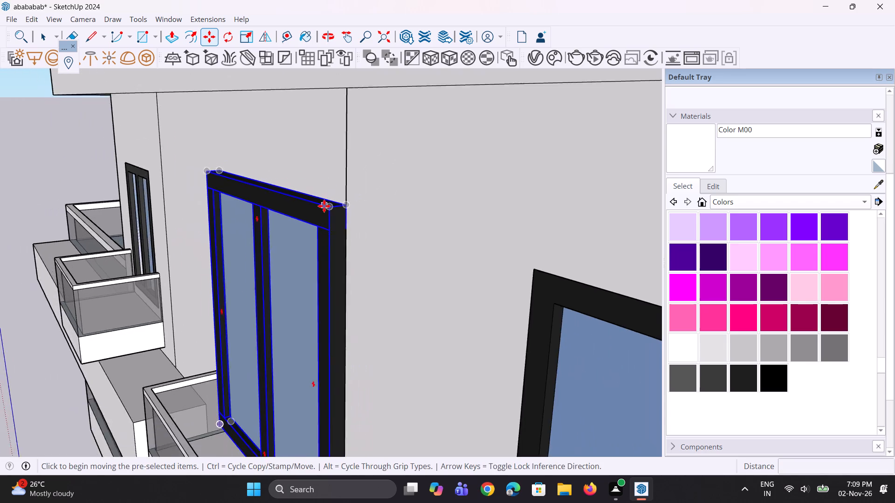
pyautogui.scroll(-5, 324, 206)
pyautogui.moveTo(307, 336); pyautogui.dragTo(406, 436, button='middle')
pyautogui.press('space')
pyautogui.click(390, 381)
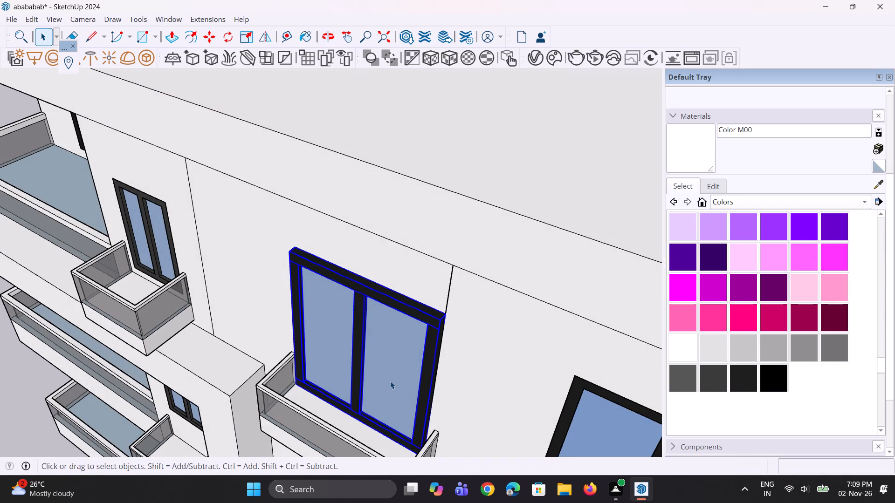
pyautogui.press('Delete')
# Pull the back face of the emptied window opening out 5' 6 15/16", flush with the facade wall.
pyautogui.moveTo(368, 396); pyautogui.dragTo(436, 342, button='middle')
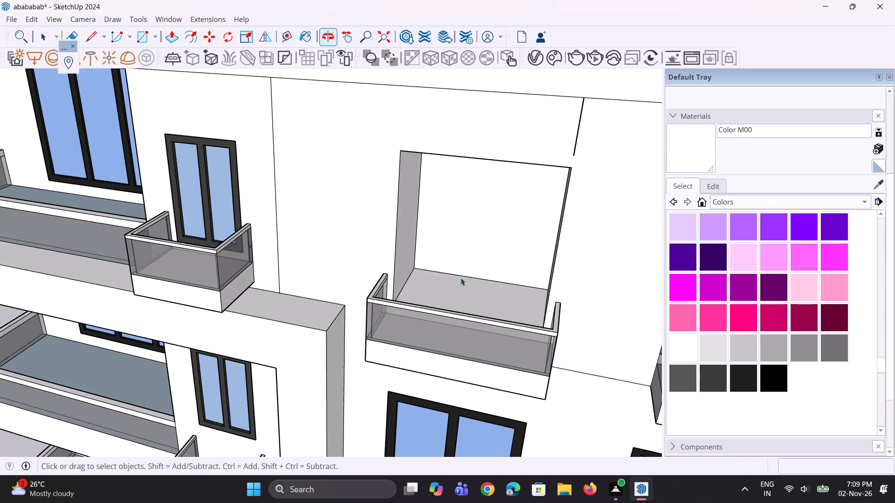
pyautogui.press('p')
pyautogui.click(494, 228)
pyautogui.click(585, 270)
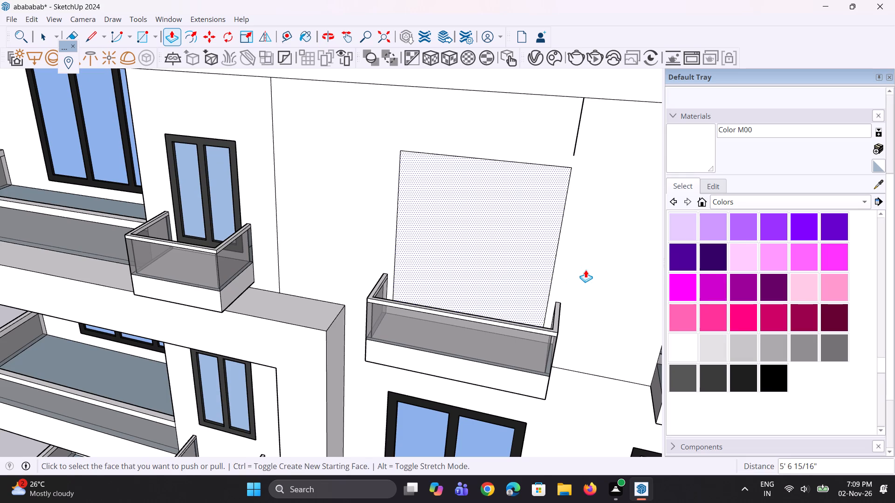
# Copy the window-sized wall face out into the empty space beside the building.
pyautogui.write('m')
pyautogui.press('space')
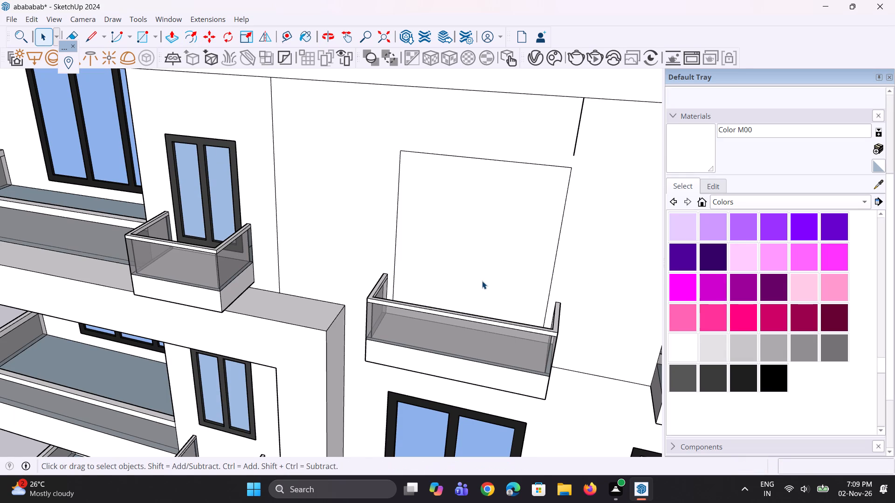
pyautogui.click(482, 281)
pyautogui.press('m')
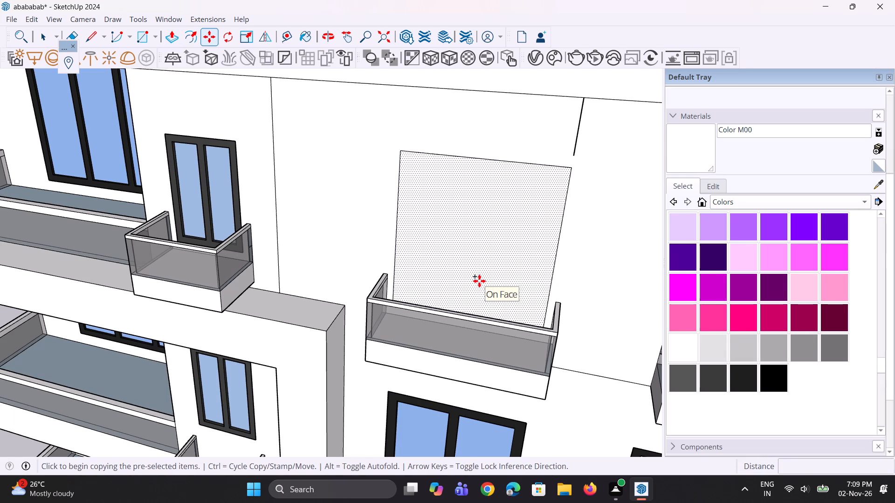
pyautogui.click(479, 281)
pyautogui.scroll(-12, 465, 298)
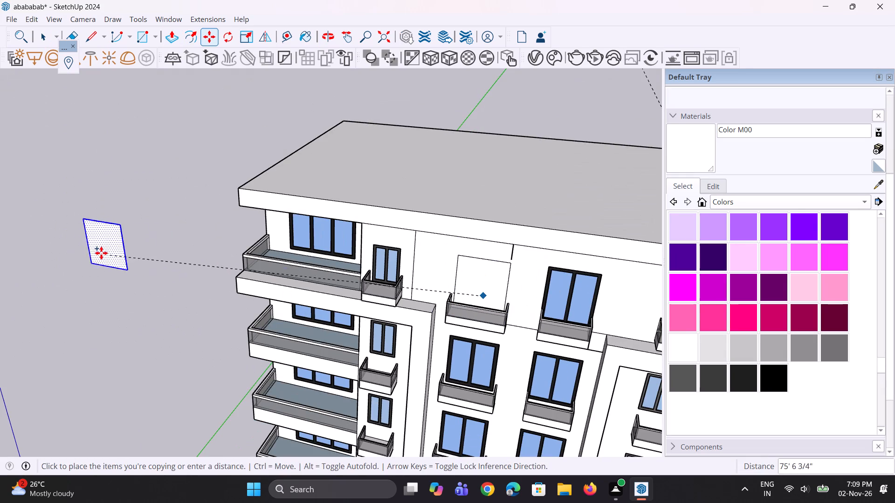
pyautogui.click(129, 238)
pyautogui.moveTo(255, 314); pyautogui.dragTo(338, 301, button='middle')
pyautogui.press('space')
pyautogui.press('space')
pyautogui.click(128, 371)
# Extrude the copied window face beside the building by 3".
pyautogui.scroll(6, 98, 258)
pyautogui.press('p')
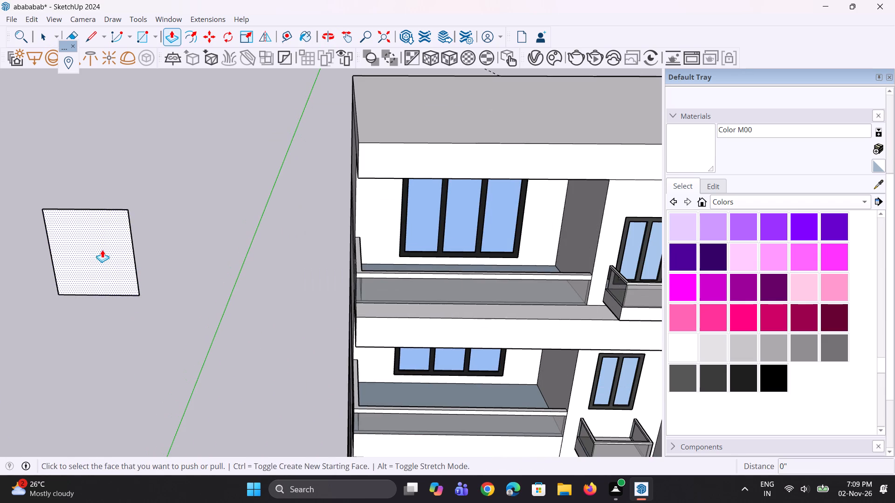
pyautogui.click(102, 250)
pyautogui.press('3')
pyautogui.hotkey('shift', '"')
pyautogui.press('Return')
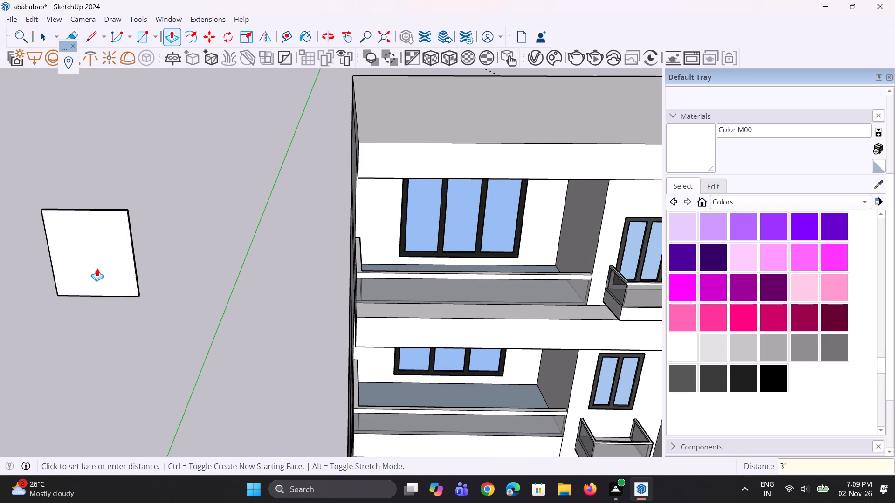
pyautogui.moveTo(104, 325); pyautogui.dragTo(175, 299, button='middle')
pyautogui.press('space')
pyautogui.click(163, 351)
# Offset the front face outline of the detached panel inward by about 6 3/8" to form a frame border.
pyautogui.moveTo(103, 249); pyautogui.dragTo(117, 354, button='middle')
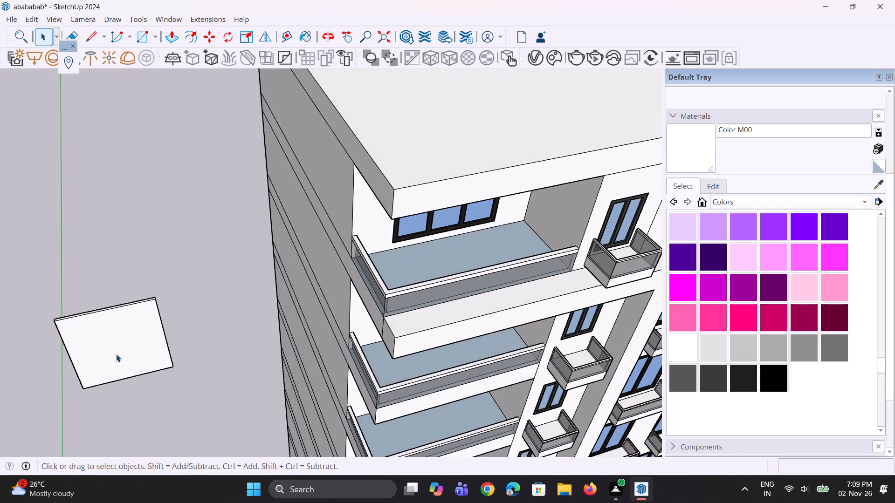
pyautogui.scroll(4, 113, 347)
pyautogui.click(111, 345)
pyautogui.scroll(3, 110, 345)
pyautogui.press('f')
pyautogui.click(41, 340)
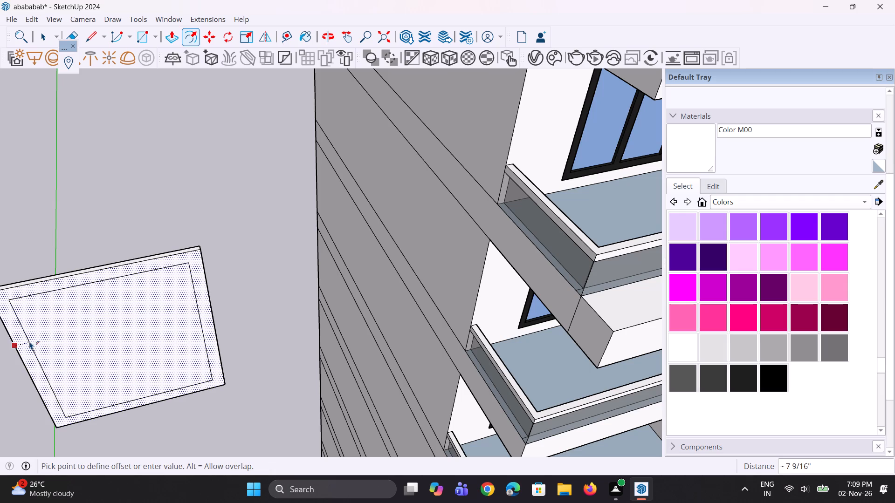
pyautogui.click(27, 342)
pyautogui.moveTo(87, 378); pyautogui.dragTo(107, 304, button='middle')
pyautogui.press('space')
pyautogui.press('space')
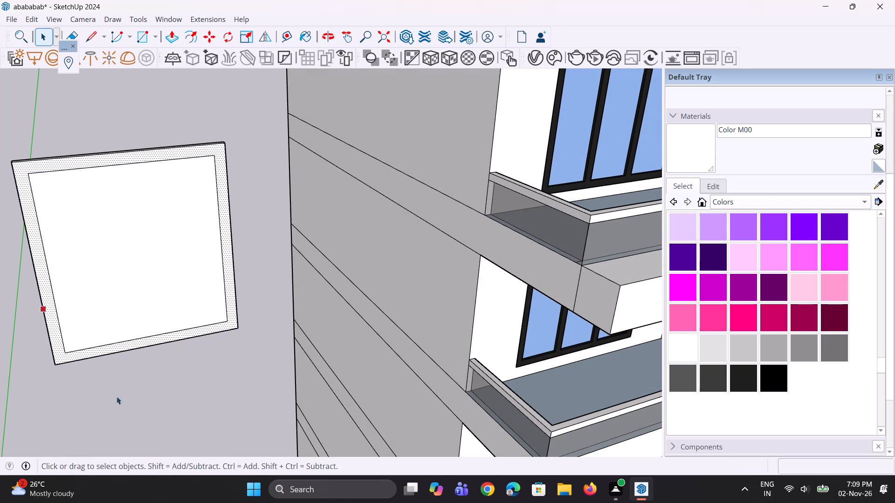
pyautogui.click(117, 422)
# Draw two lines about 6 3/8" long from the inner rectangle's left corners to the panel's outer left edge.
pyautogui.press('l')
pyautogui.scroll(2, 98, 219)
pyautogui.scroll(-4, 253, 406)
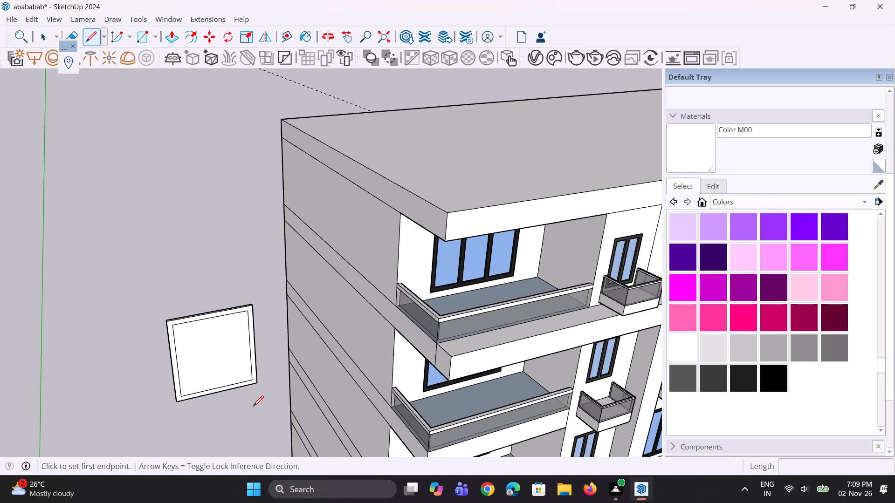
pyautogui.scroll(18, 179, 345)
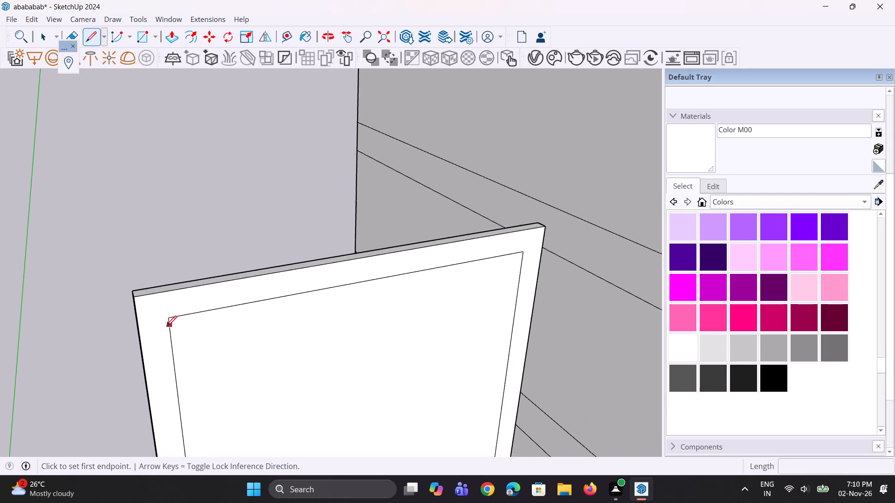
pyautogui.click(166, 319)
pyautogui.click(139, 328)
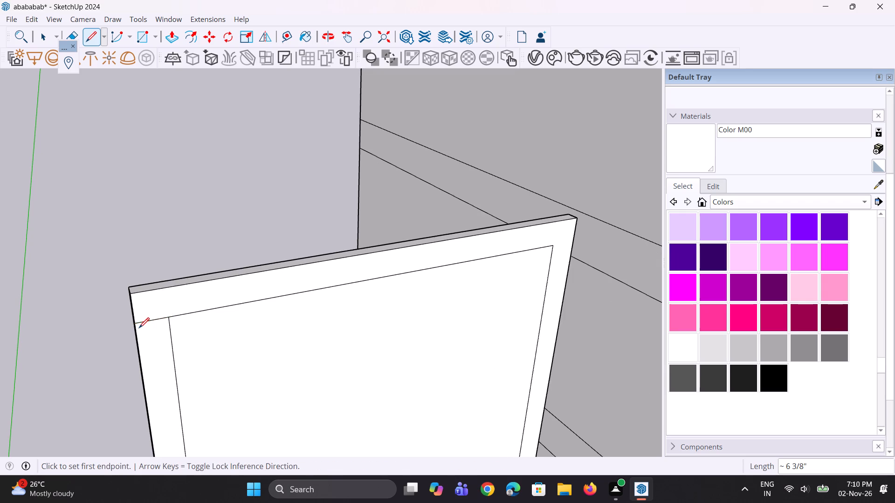
pyautogui.scroll(-15, 140, 323)
pyautogui.scroll(4, 167, 452)
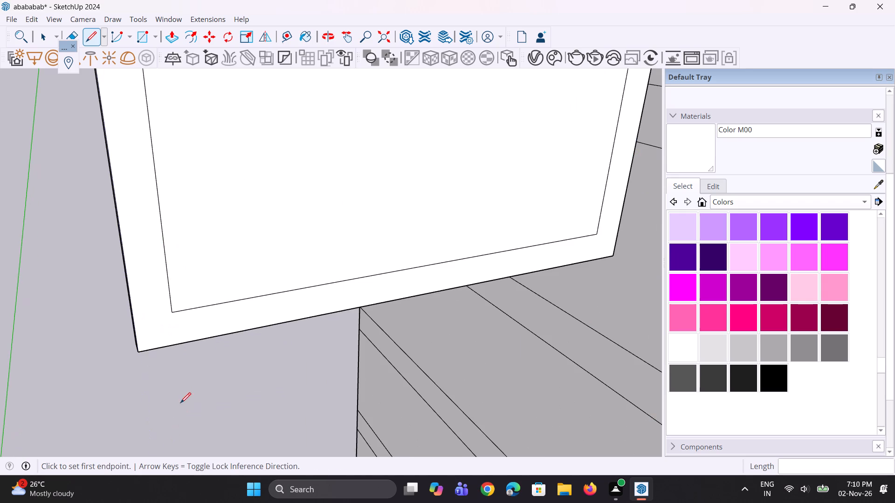
pyautogui.scroll(3, 176, 319)
pyautogui.click(173, 313)
pyautogui.click(117, 319)
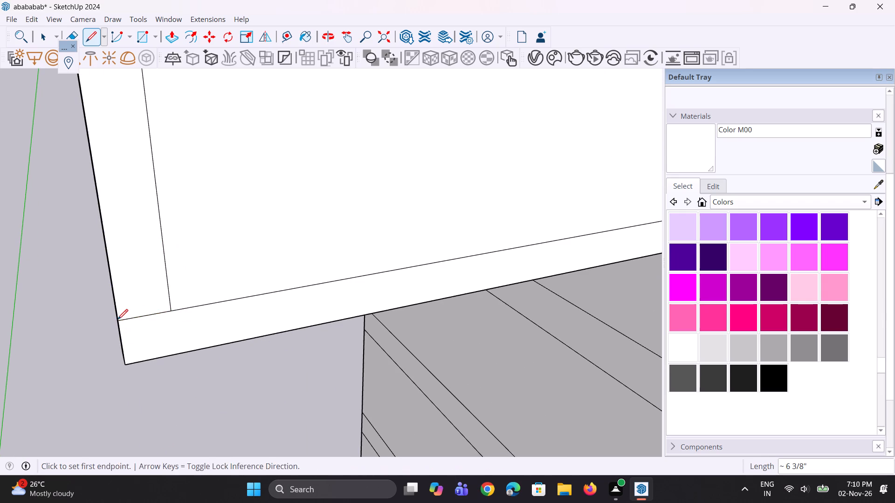
# Copy the left frame strip about 8' 5" to the opposite side and divide by 2 for a central mullion.
pyautogui.press('space')
pyautogui.click(136, 311)
pyautogui.scroll(-9, 113, 406)
pyautogui.moveTo(125, 400); pyautogui.dragTo(118, 335, button='middle')
pyautogui.press('m')
pyautogui.scroll(13, 110, 332)
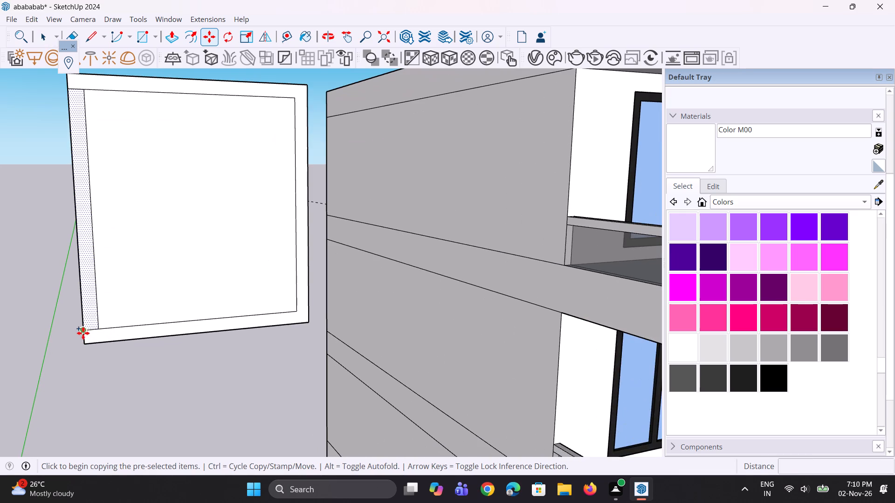
pyautogui.click(83, 333)
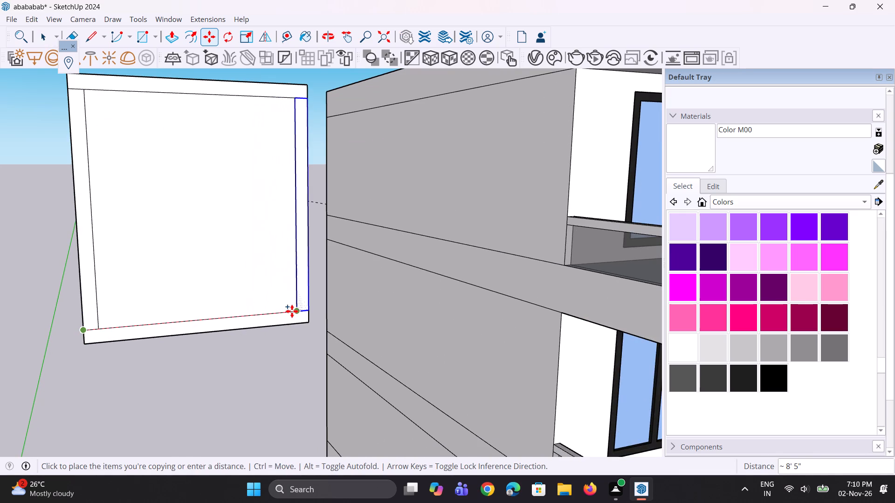
pyautogui.click(292, 311)
pyautogui.write('/2')
pyautogui.press('Return')
pyautogui.scroll(-4, 278, 360)
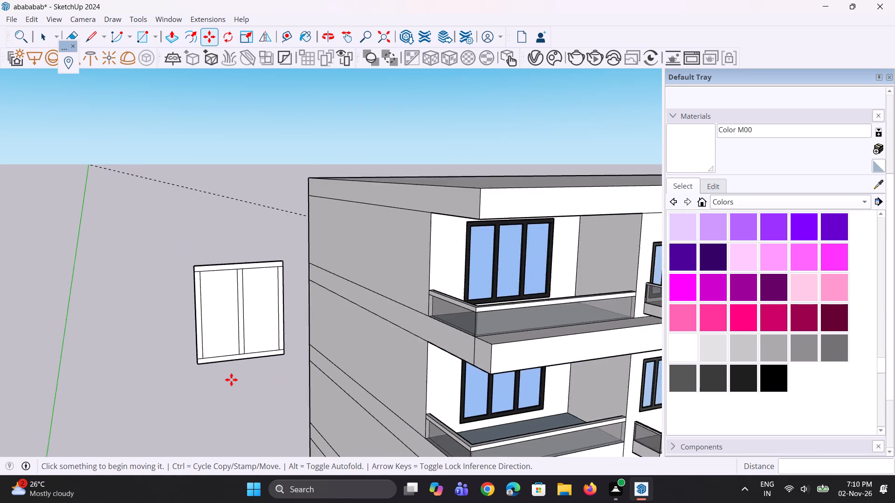
pyautogui.scroll(-3, 231, 380)
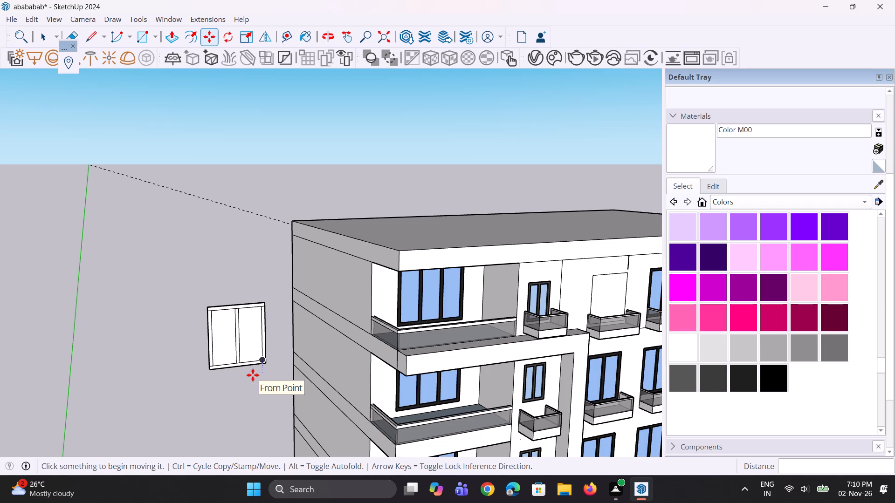
# Extrude the top strip of the detached window frame outward by 3".
pyautogui.press('space')
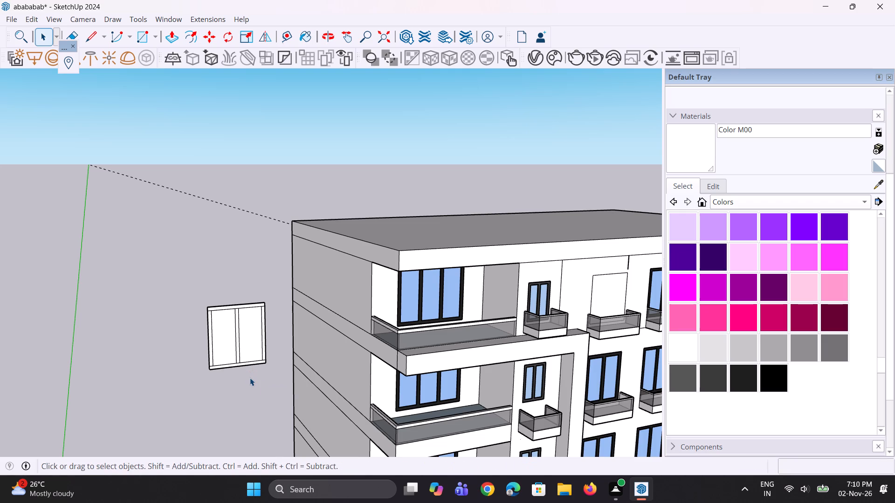
pyautogui.press('space')
pyautogui.press('space')
pyautogui.press('p')
pyautogui.scroll(7, 249, 302)
pyautogui.click(255, 309)
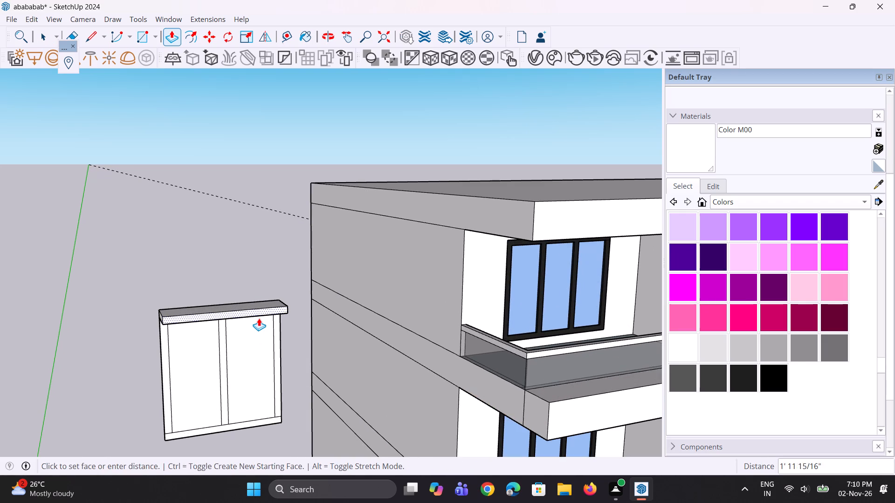
pyautogui.press('3')
pyautogui.press('BackSpace')
pyautogui.press('4')
pyautogui.press('BackSpace')
pyautogui.write('3"')
pyautogui.press('Return')
# Repeat the 3" extrusion on the frame's left strip, central mullion, right strip and bottom strip.
pyautogui.scroll(2, 211, 356)
pyautogui.scroll(3, 163, 376)
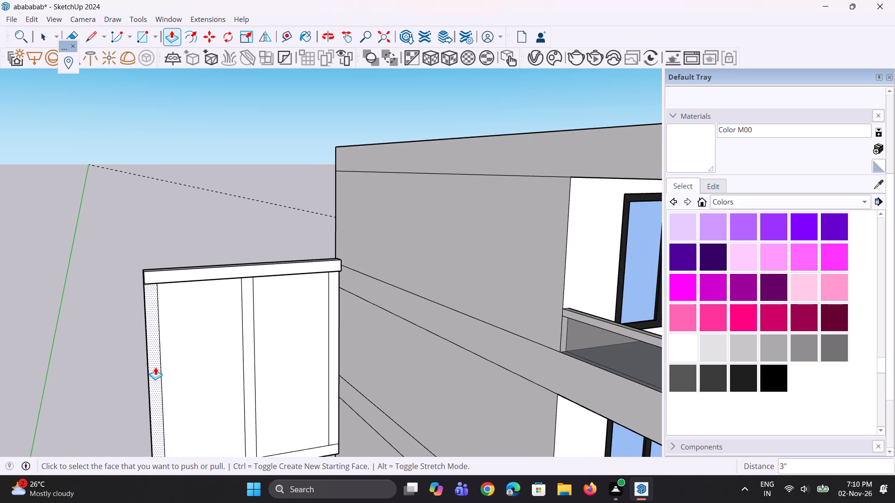
pyautogui.doubleClick(155, 367)
pyautogui.doubleClick(250, 334)
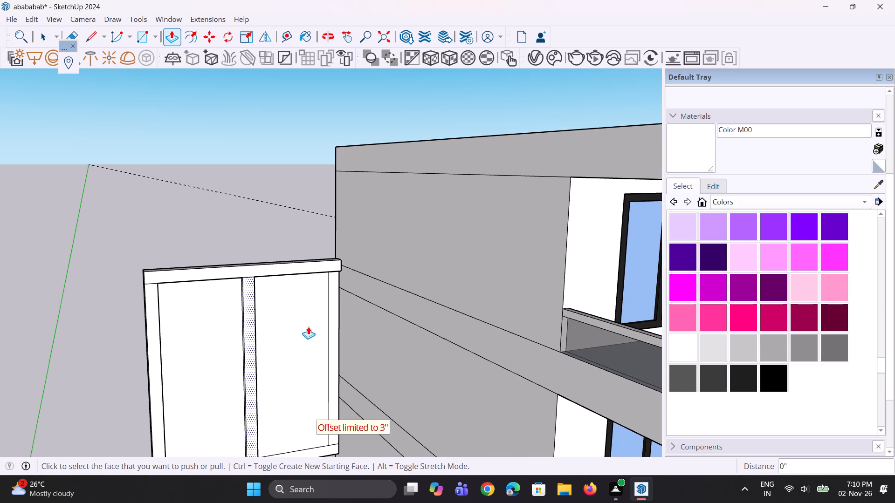
pyautogui.doubleClick(339, 318)
pyautogui.scroll(-4, 263, 273)
pyautogui.scroll(2, 242, 415)
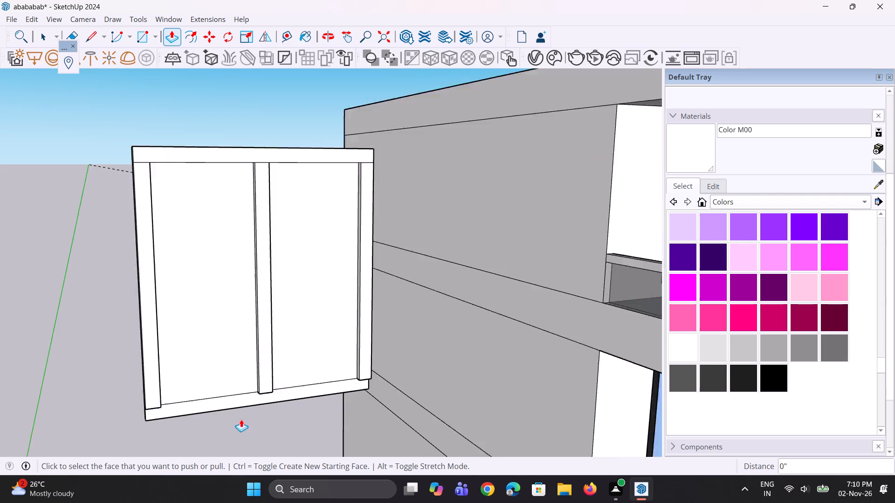
pyautogui.scroll(2, 241, 419)
pyautogui.doubleClick(258, 360)
# Paint the front faces of the frame's top strip, central mullion and right strip with Color M08.
pyautogui.scroll(-8, 293, 399)
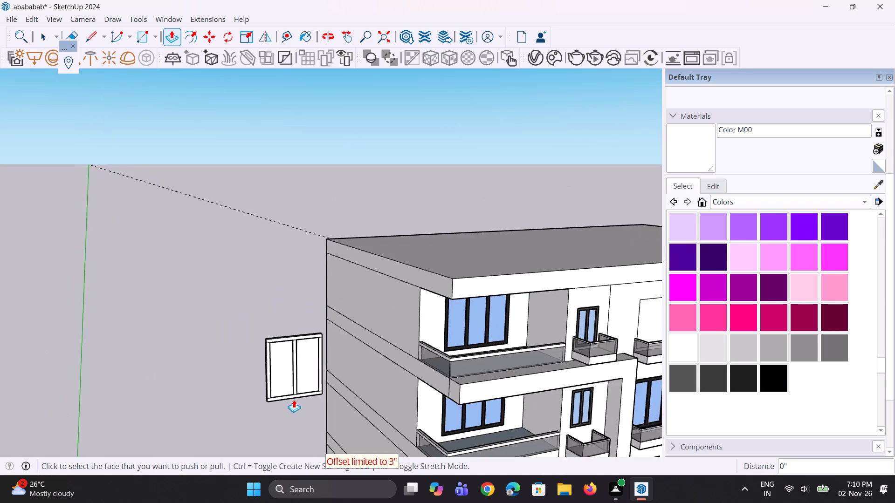
pyautogui.scroll(-2, 294, 400)
pyautogui.moveTo(297, 399); pyautogui.dragTo(294, 369, button='middle')
pyautogui.press('space')
pyautogui.press('space')
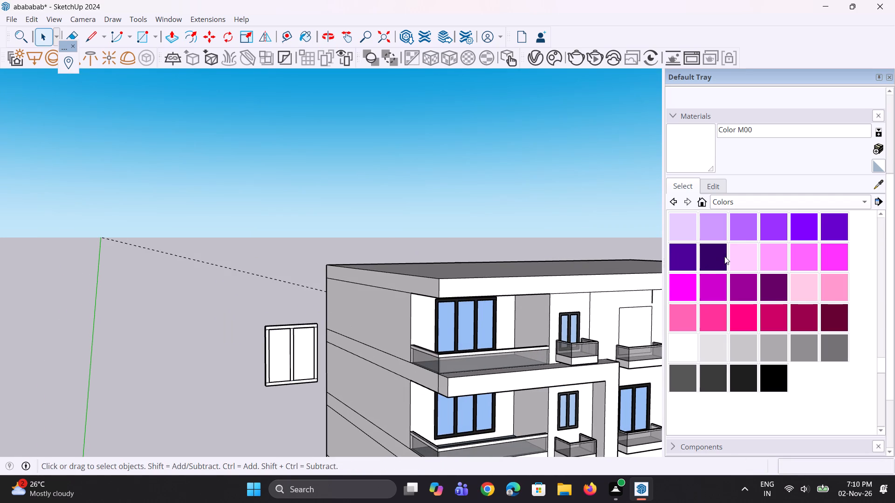
pyautogui.scroll(1, 742, 378)
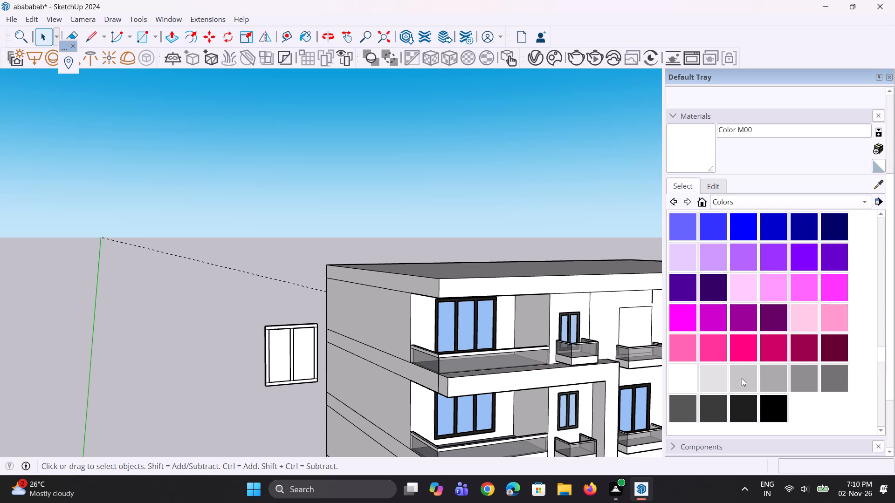
pyautogui.click(744, 404)
pyautogui.scroll(4, 339, 310)
pyautogui.scroll(4, 284, 344)
pyautogui.click(291, 323)
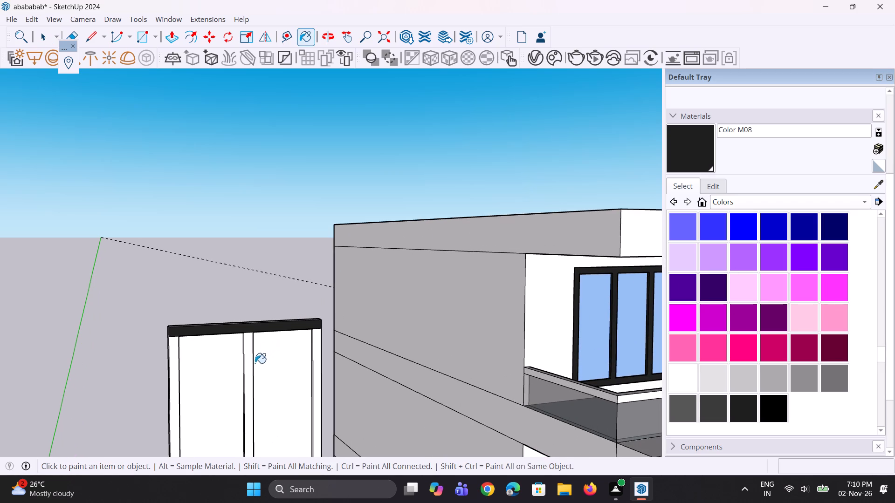
pyautogui.click(250, 374)
pyautogui.scroll(2, 316, 366)
pyautogui.click(316, 366)
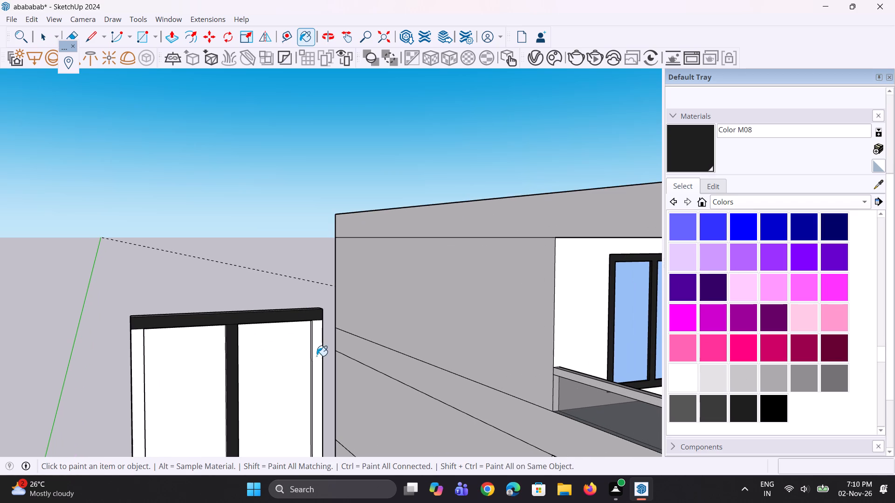
# Paint the front faces of the frame's left and bottom strips with Color M08.
pyautogui.scroll(-7, 299, 328)
pyautogui.scroll(2, 202, 417)
pyautogui.scroll(3, 232, 465)
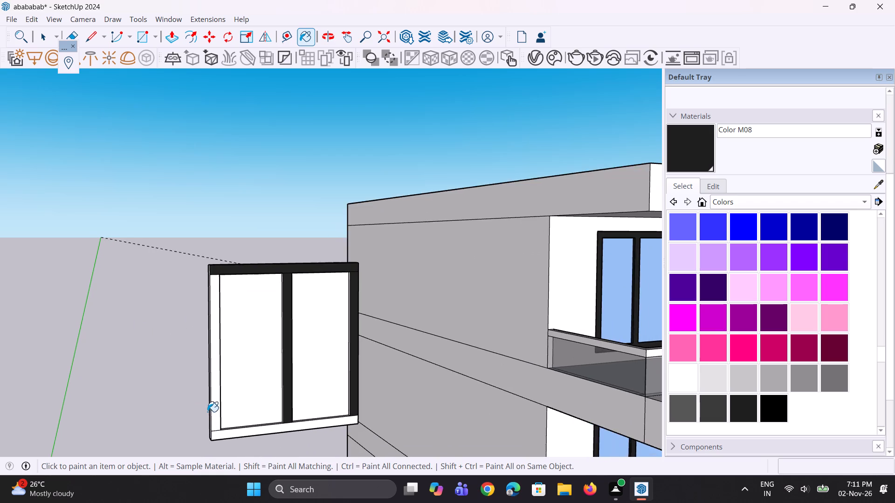
pyautogui.scroll(3, 207, 412)
pyautogui.click(225, 401)
pyautogui.scroll(-5, 213, 385)
pyautogui.scroll(2, 282, 452)
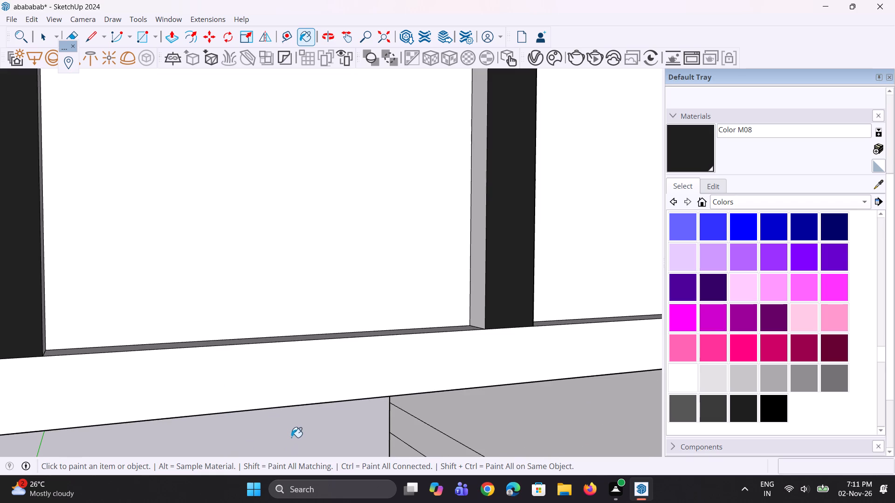
pyautogui.click(352, 377)
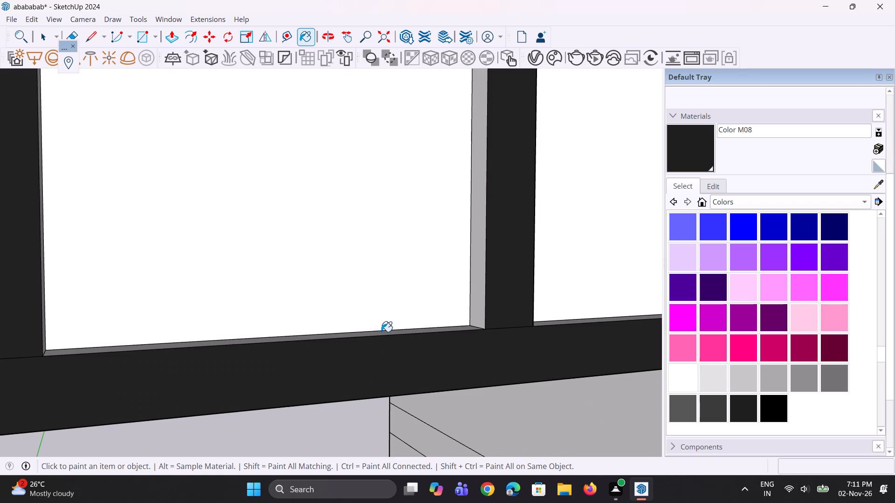
# Paint the bottom and both side inner faces of the left window opening with Color M08.
pyautogui.click(381, 332)
pyautogui.click(473, 296)
pyautogui.scroll(-4, 164, 401)
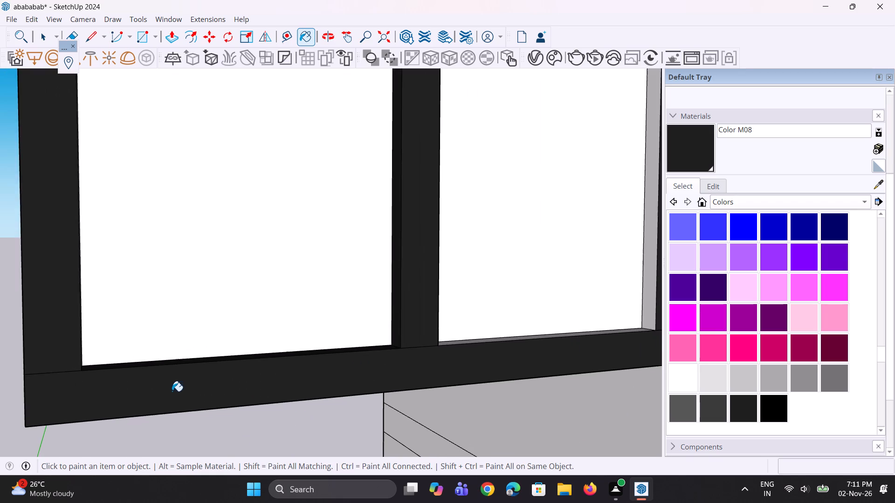
pyautogui.scroll(-5, 173, 391)
pyautogui.moveTo(288, 362); pyautogui.dragTo(145, 387, button='middle')
pyautogui.scroll(3, 132, 342)
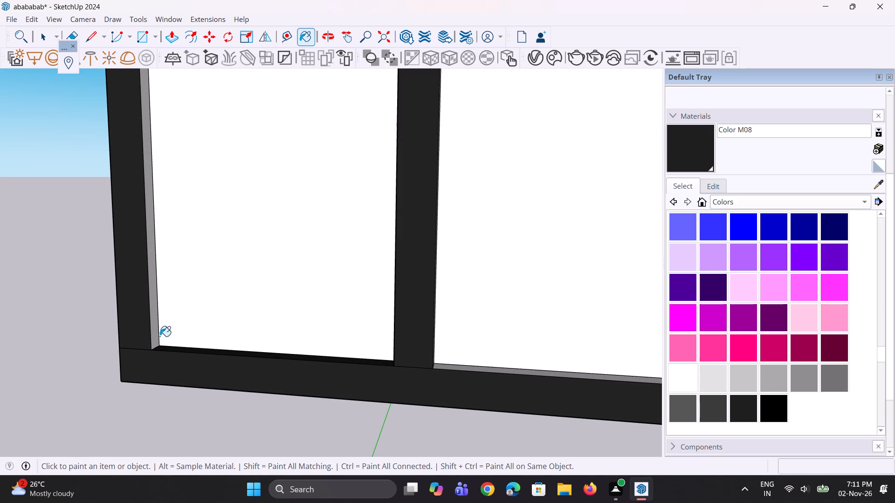
pyautogui.click(153, 335)
# Paint the bottom and both side inner faces of the right window opening with Color M08.
pyautogui.scroll(-4, 135, 322)
pyautogui.moveTo(264, 331); pyautogui.dragTo(173, 353, button='middle')
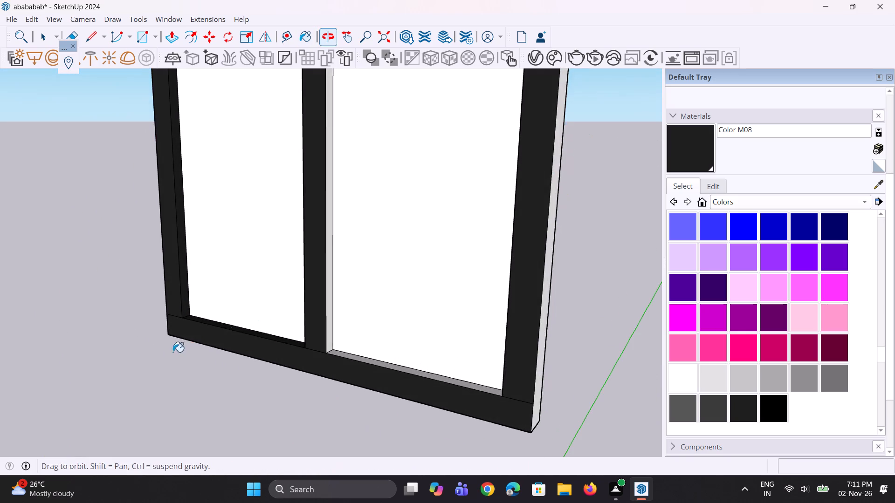
pyautogui.scroll(3, 298, 332)
pyautogui.click(340, 330)
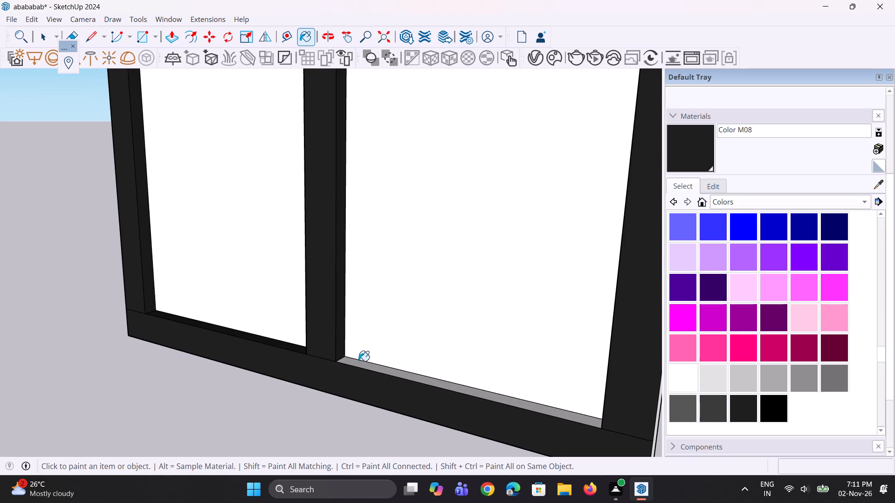
pyautogui.click(363, 366)
pyautogui.moveTo(336, 371); pyautogui.dragTo(452, 376, button='middle')
pyautogui.scroll(-4, 177, 378)
pyautogui.moveTo(190, 361); pyautogui.dragTo(295, 376, button='middle')
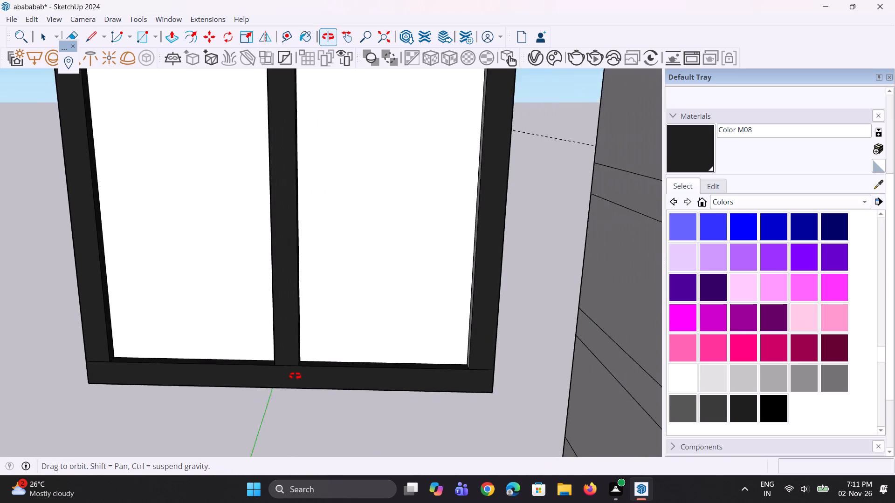
pyautogui.moveTo(295, 376); pyautogui.dragTo(298, 376, button='middle')
pyautogui.scroll(2, 467, 346)
pyautogui.click(462, 335)
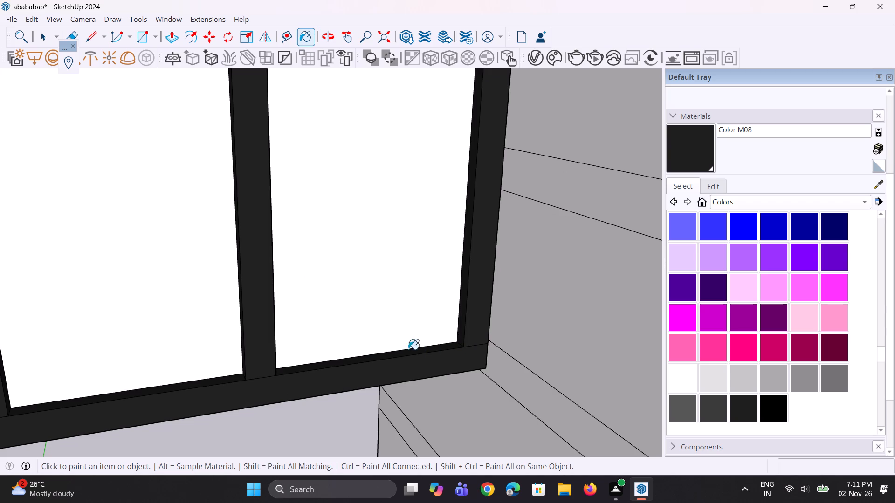
# Paint the underside of the top strip in both window openings with Color M08.
pyautogui.scroll(-15, 355, 344)
pyautogui.moveTo(346, 293); pyautogui.dragTo(303, 90, button='middle')
pyautogui.scroll(8, 308, 108)
pyautogui.scroll(2, 322, 169)
pyautogui.click(328, 190)
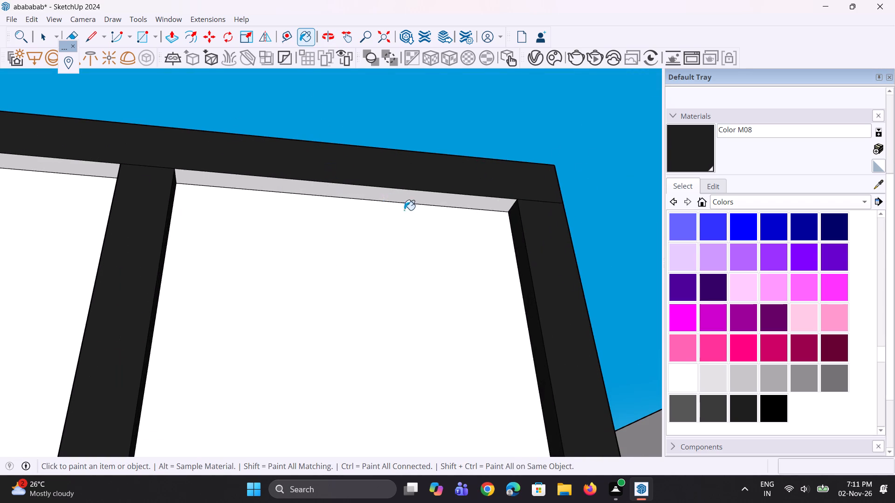
pyautogui.scroll(-4, 448, 226)
pyautogui.scroll(3, 124, 182)
pyautogui.click(136, 179)
# Paint the window frame's outer top face and both outer side faces with Color M08.
pyautogui.scroll(-4, 403, 197)
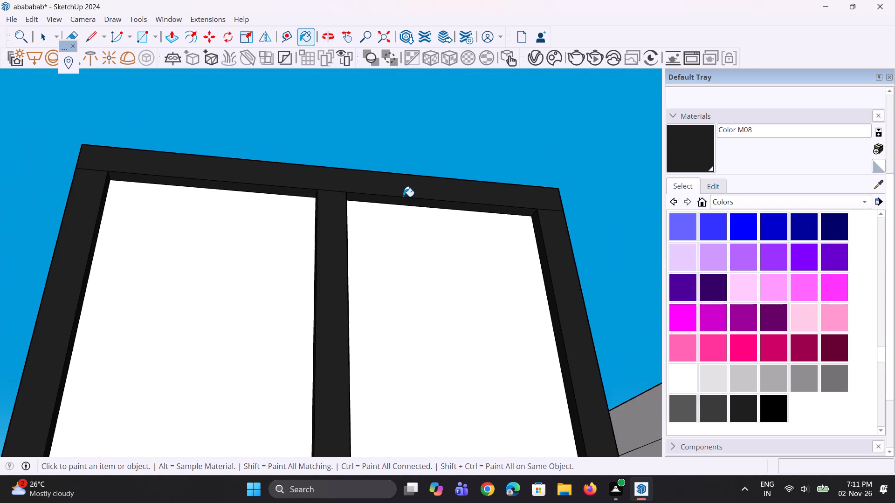
pyautogui.scroll(-6, 403, 197)
pyautogui.moveTo(246, 276); pyautogui.dragTo(188, 502, button='middle')
pyautogui.scroll(2, 334, 204)
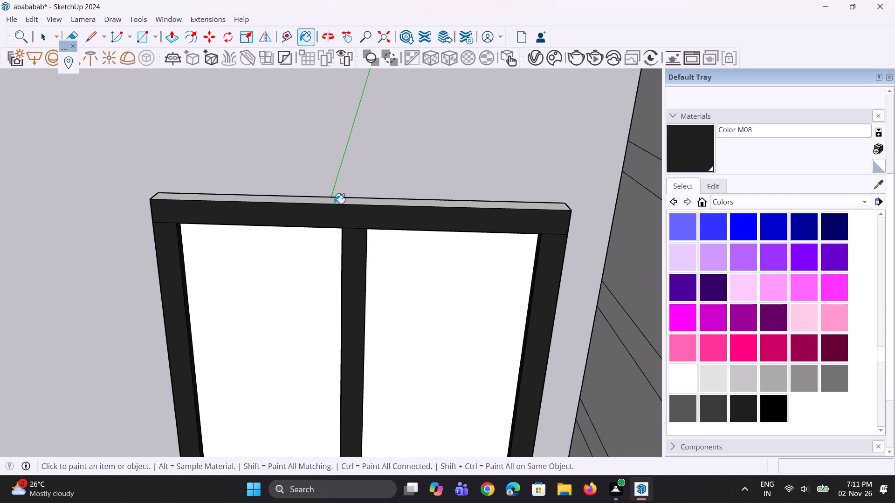
pyautogui.click(335, 203)
pyautogui.moveTo(207, 224); pyautogui.dragTo(436, 230, button='middle')
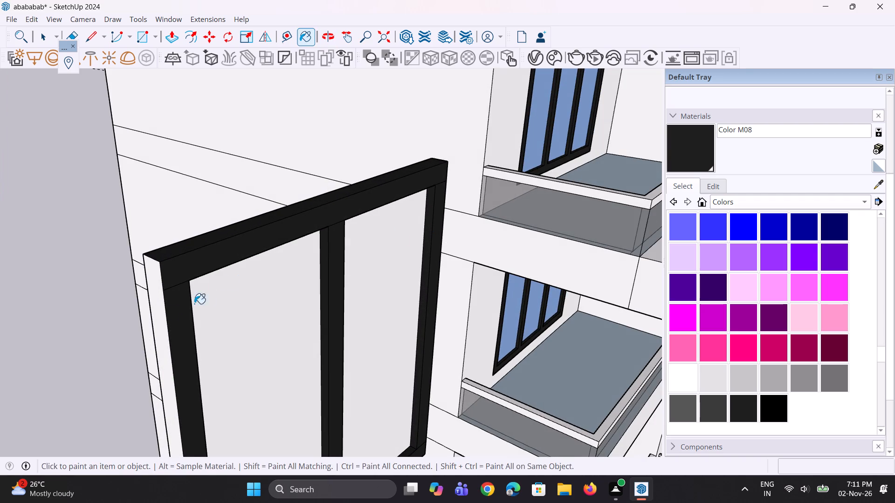
pyautogui.click(163, 318)
pyautogui.moveTo(346, 262); pyautogui.dragTo(23, 291, button='middle')
pyautogui.scroll(1, 501, 285)
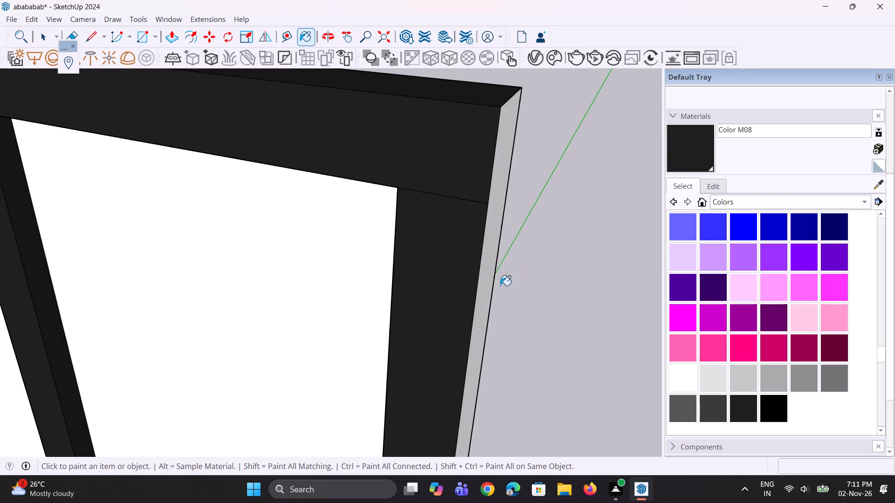
pyautogui.click(483, 307)
# Paint the underside of the window frame with Color M08.
pyautogui.scroll(-14, 442, 245)
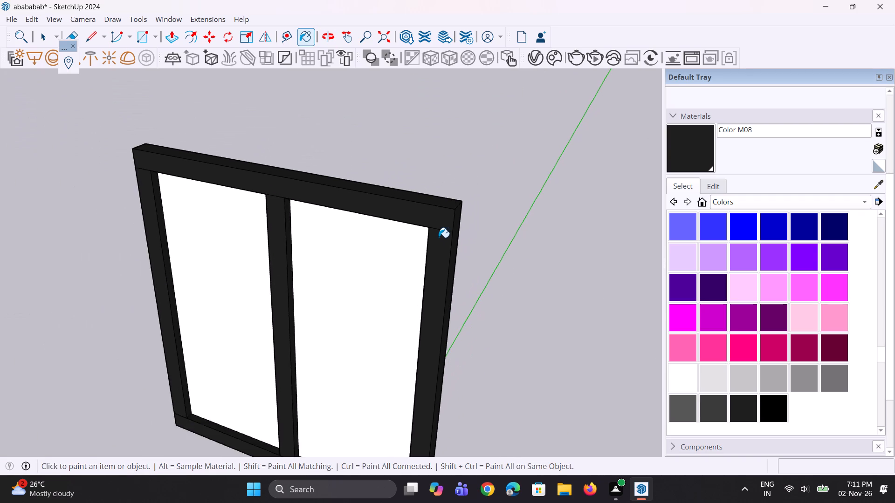
pyautogui.scroll(-5, 433, 233)
pyautogui.moveTo(413, 352); pyautogui.dragTo(461, 46, button='middle')
pyautogui.scroll(2, 450, 386)
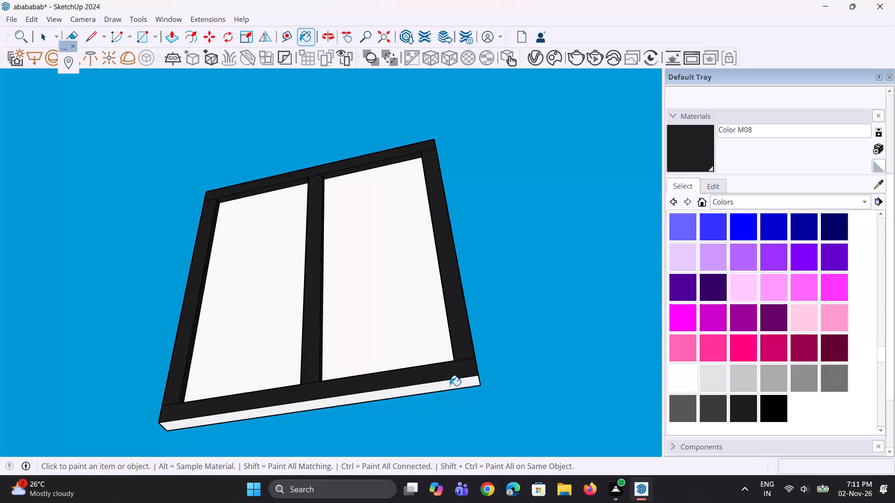
pyautogui.click(450, 386)
# Erase the joint lines where the right strip, mullion and left strip meet the frame's bottom strip.
pyautogui.press('e')
pyautogui.scroll(3, 478, 360)
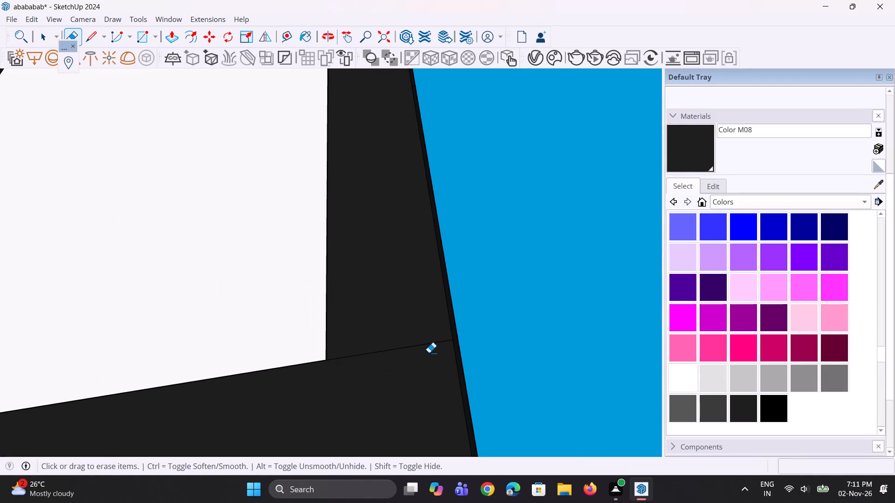
pyautogui.click(428, 347)
pyautogui.moveTo(433, 338); pyautogui.dragTo(434, 351)
pyautogui.scroll(-5, 522, 342)
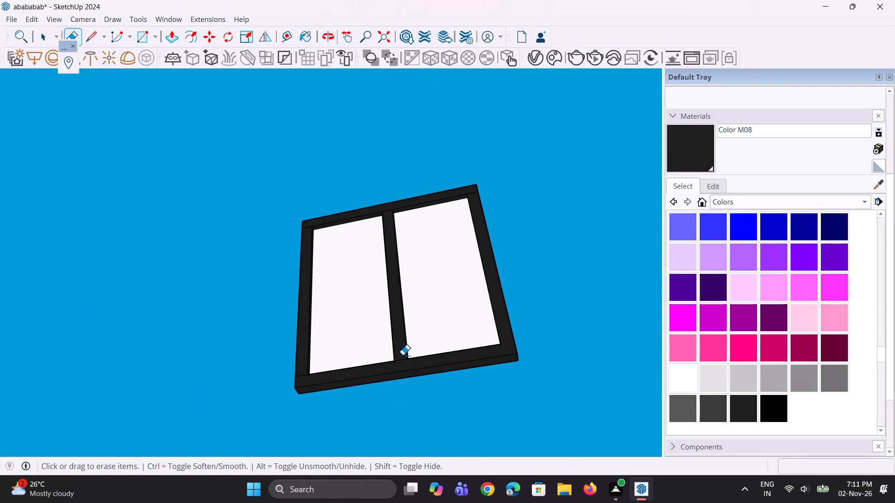
pyautogui.scroll(8, 403, 355)
pyautogui.click(400, 363)
pyautogui.moveTo(181, 393); pyautogui.dragTo(184, 400)
# Erase the joint lines where the mullion, right strip and left strip meet the frame's top strip.
pyautogui.scroll(-4, 209, 382)
pyautogui.moveTo(373, 236); pyautogui.dragTo(363, 423, button='middle')
pyautogui.scroll(-4, 364, 316)
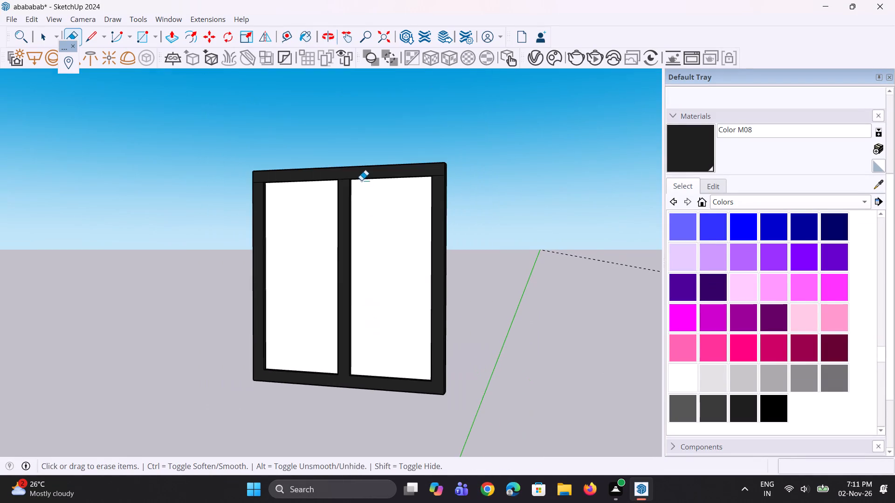
pyautogui.scroll(12, 361, 180)
pyautogui.moveTo(335, 185); pyautogui.dragTo(338, 214)
pyautogui.scroll(-5, 261, 274)
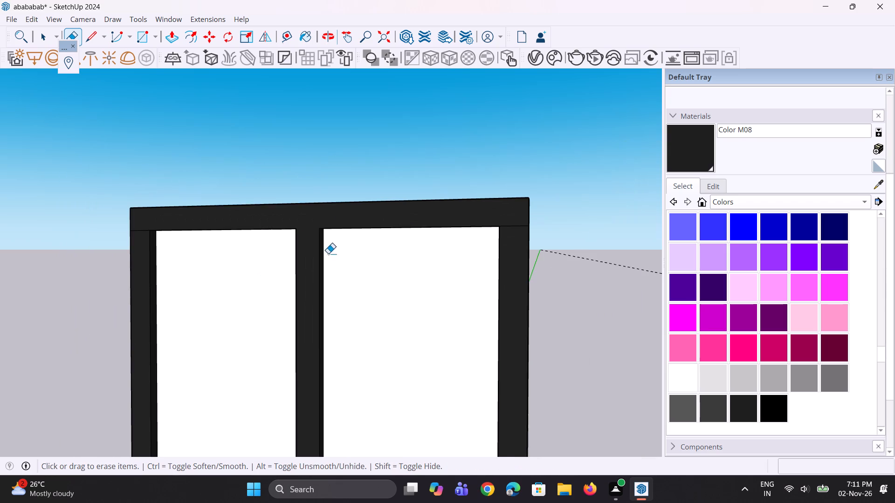
pyautogui.scroll(3, 522, 223)
pyautogui.moveTo(508, 224); pyautogui.dragTo(512, 250)
pyautogui.scroll(-4, 507, 264)
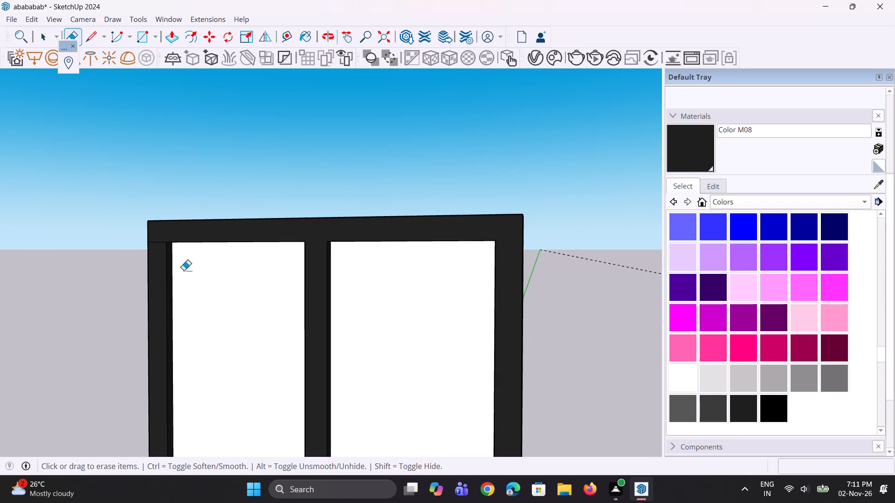
pyautogui.scroll(3, 171, 257)
pyautogui.click(153, 238)
# Paint both panes of the detached two-pane window with Translucent Glass Blue from the Glass and Mirrors collection.
pyautogui.moveTo(269, 268); pyautogui.dragTo(436, 319, button='middle')
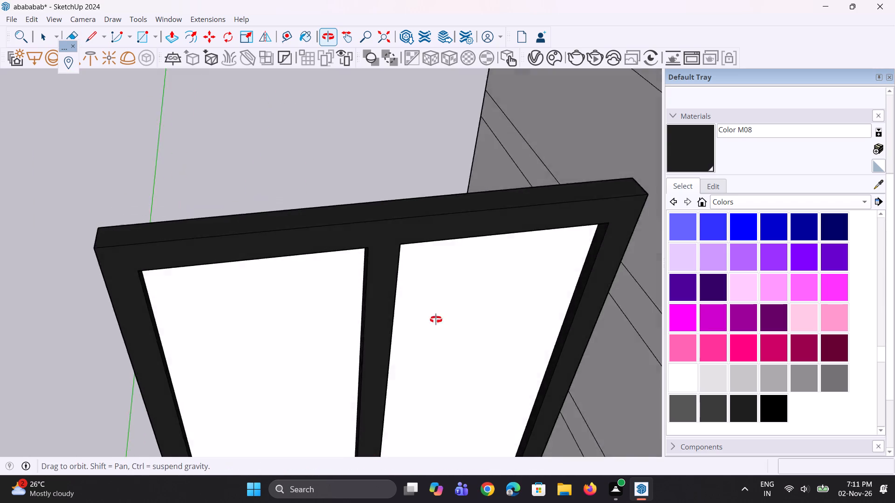
pyautogui.moveTo(436, 319); pyautogui.dragTo(438, 267, button='middle')
pyautogui.scroll(-5, 326, 210)
pyautogui.press('space')
pyautogui.click(737, 199)
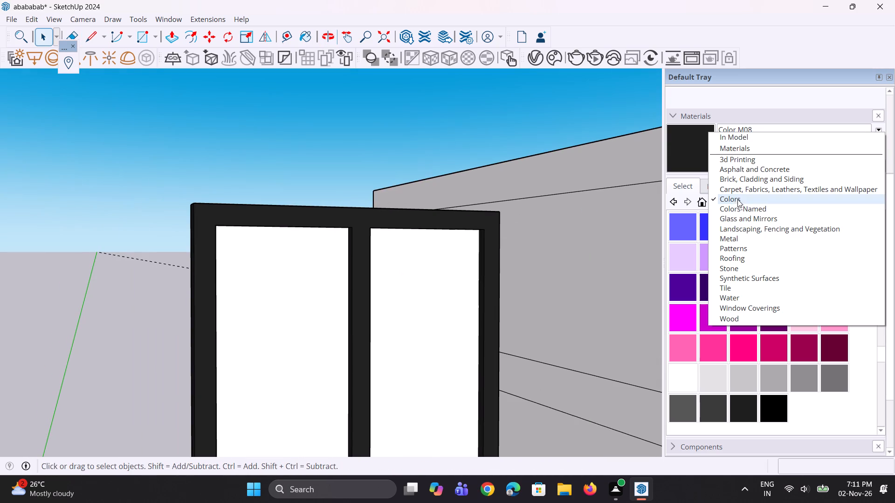
pyautogui.click(746, 217)
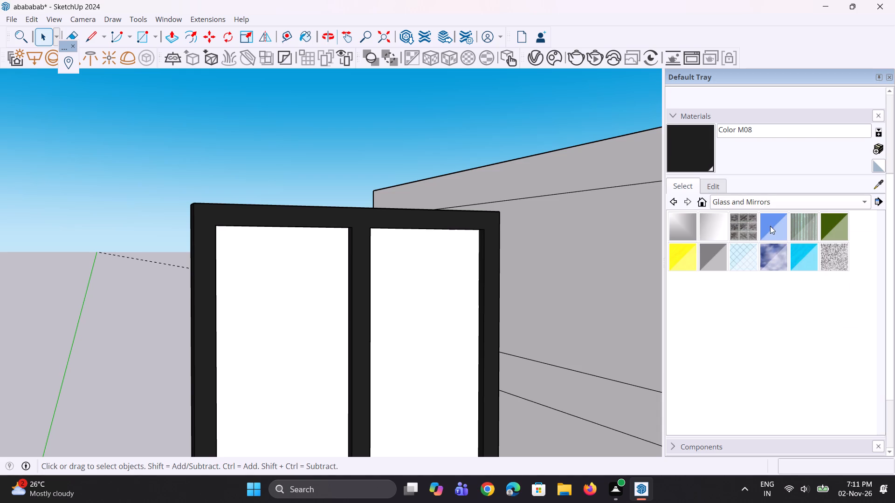
pyautogui.moveTo(770, 225); pyautogui.dragTo(761, 233)
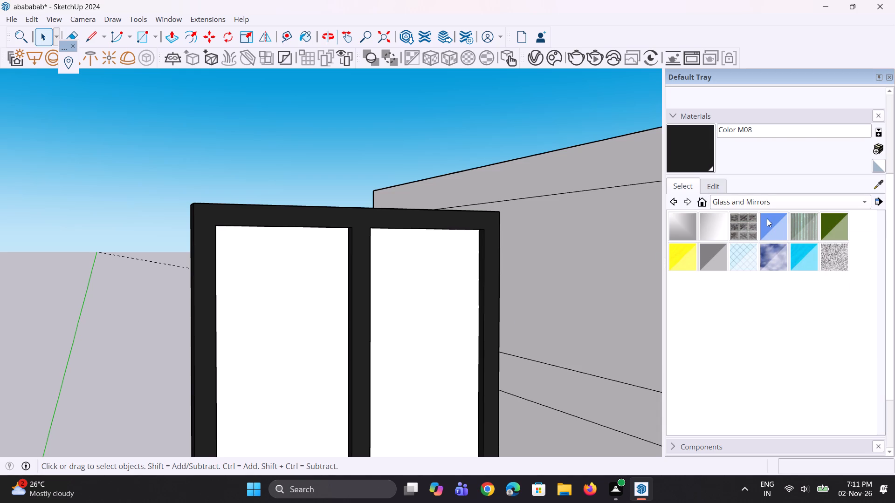
pyautogui.click(767, 218)
pyautogui.click(303, 359)
pyautogui.click(396, 342)
# Make the whole detached window, frame and both panes, into a group.
pyautogui.scroll(-3, 264, 311)
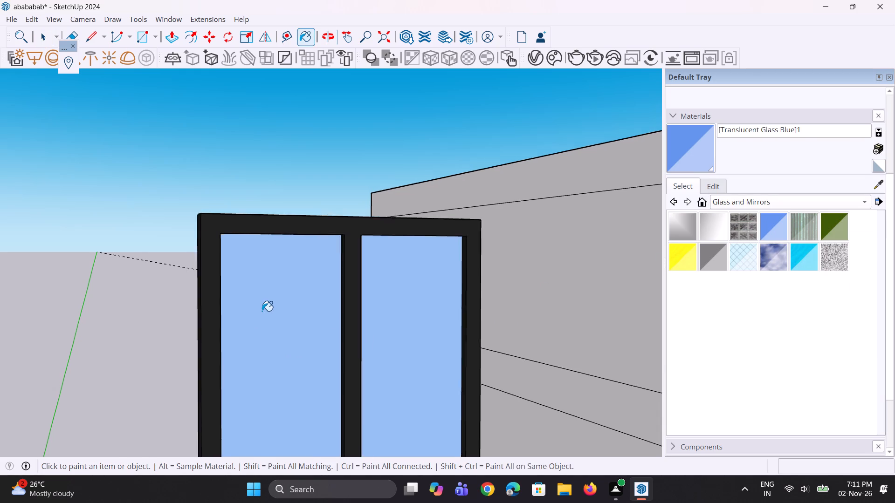
pyautogui.scroll(-7, 262, 311)
pyautogui.moveTo(293, 302); pyautogui.dragTo(169, 306, button='middle')
pyautogui.scroll(-4, 177, 293)
pyautogui.press('space')
pyautogui.press('space')
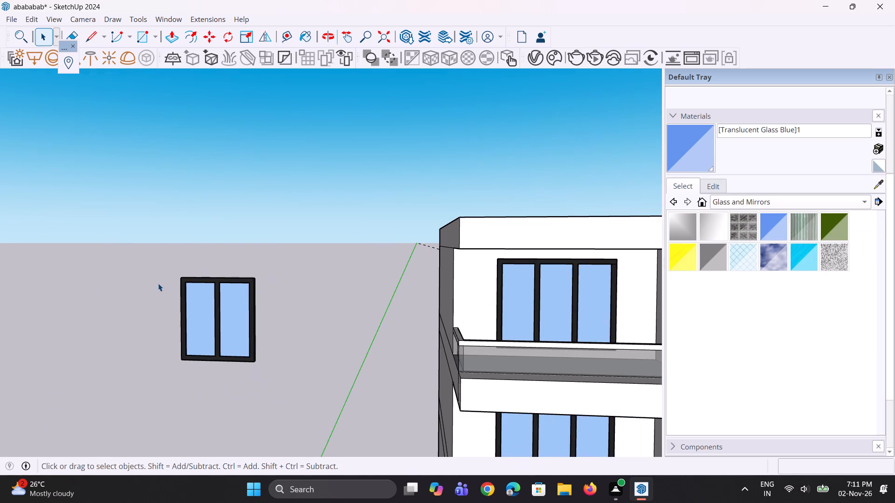
pyautogui.scroll(2, 146, 265)
pyautogui.moveTo(155, 249); pyautogui.dragTo(397, 452)
pyautogui.rightClick(230, 337)
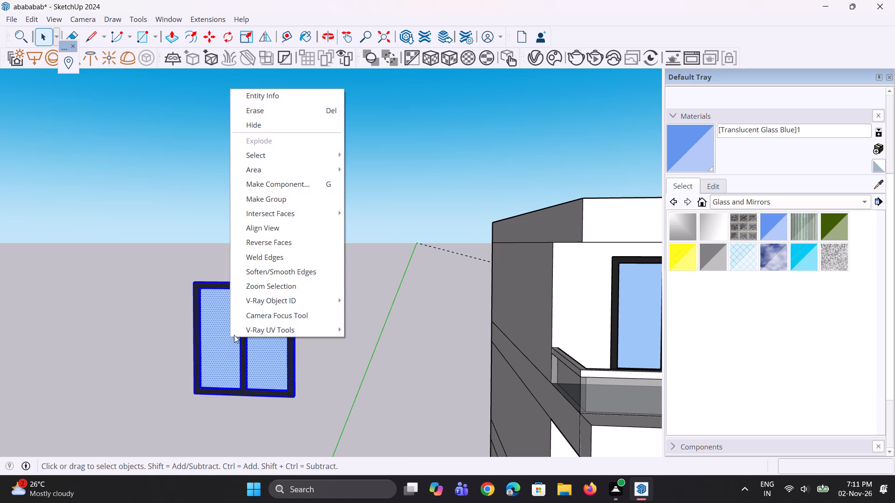
pyautogui.click(290, 197)
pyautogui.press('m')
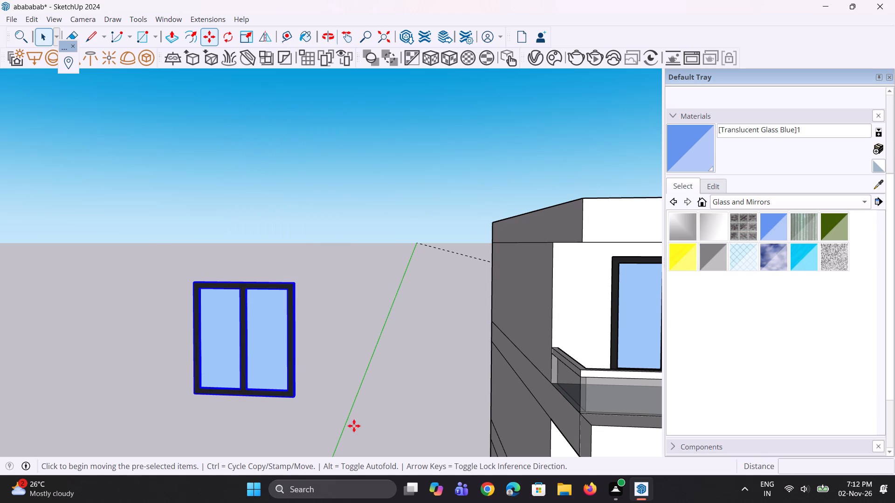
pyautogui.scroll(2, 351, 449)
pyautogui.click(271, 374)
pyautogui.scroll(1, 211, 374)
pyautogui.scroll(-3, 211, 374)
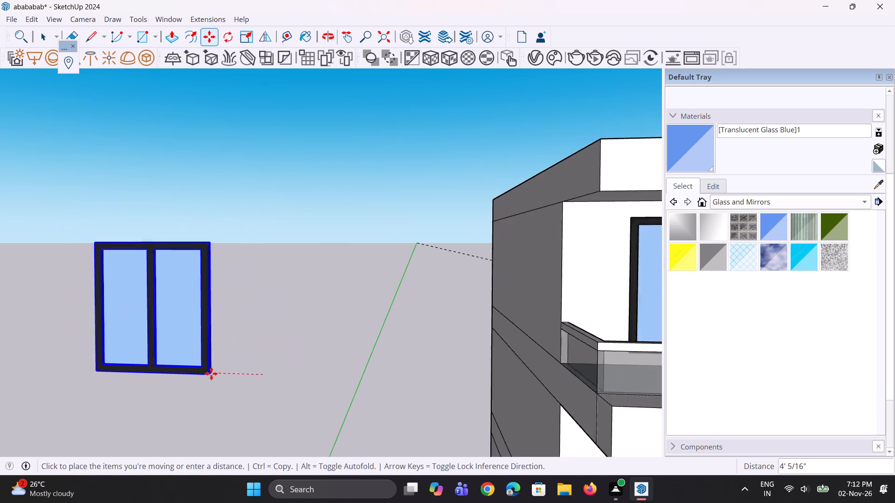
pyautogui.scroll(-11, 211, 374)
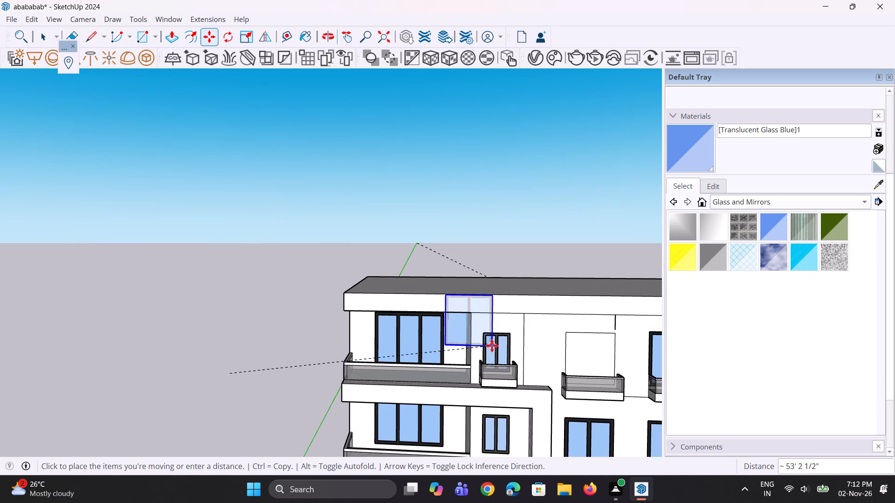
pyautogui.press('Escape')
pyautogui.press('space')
# Push the blank window face behind the top-floor left-middle balcony inward to form a recessed opening.
pyautogui.press('p')
pyautogui.scroll(2, 641, 412)
pyautogui.scroll(3, 637, 362)
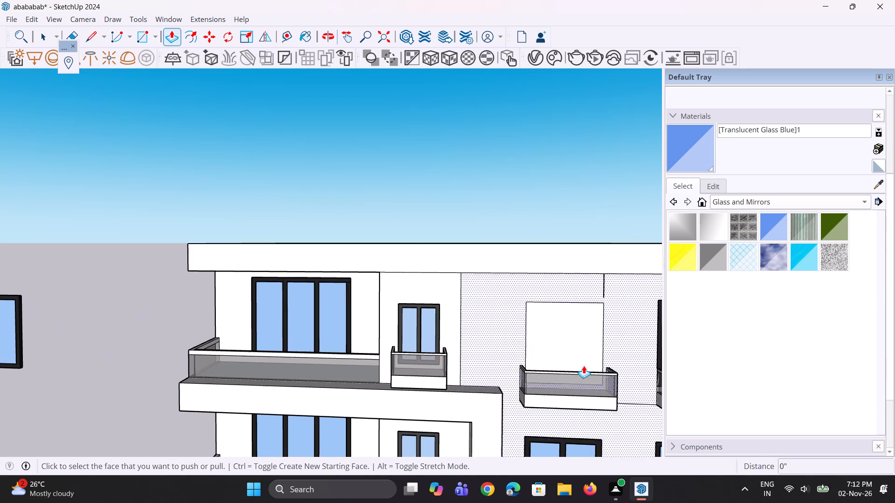
pyautogui.moveTo(573, 360); pyautogui.dragTo(561, 426, button='middle')
pyautogui.scroll(3, 558, 375)
pyautogui.click(558, 375)
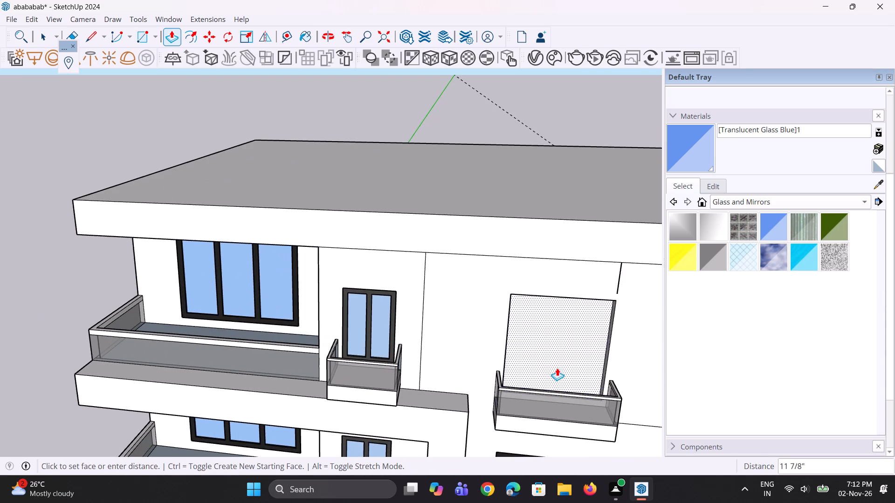
pyautogui.click(561, 354)
pyautogui.press('space')
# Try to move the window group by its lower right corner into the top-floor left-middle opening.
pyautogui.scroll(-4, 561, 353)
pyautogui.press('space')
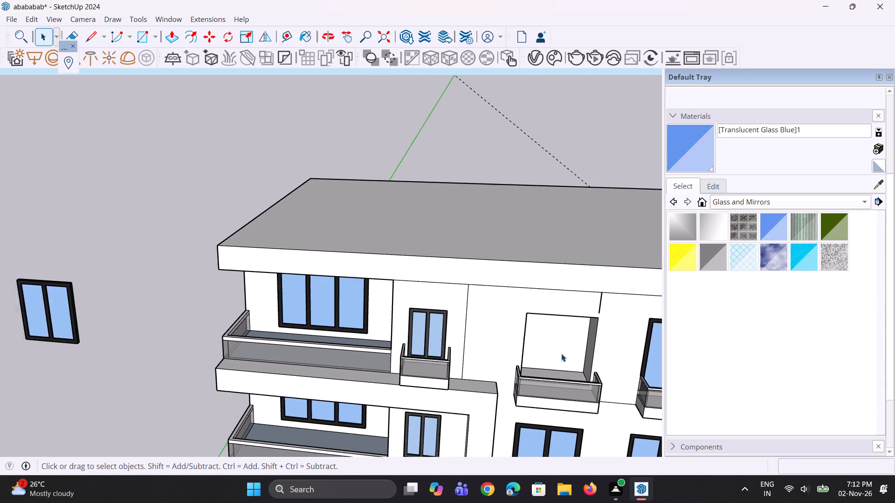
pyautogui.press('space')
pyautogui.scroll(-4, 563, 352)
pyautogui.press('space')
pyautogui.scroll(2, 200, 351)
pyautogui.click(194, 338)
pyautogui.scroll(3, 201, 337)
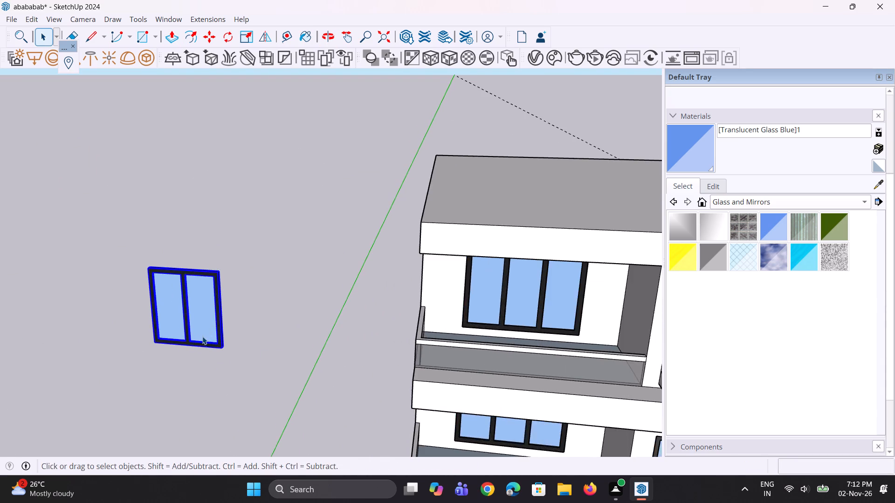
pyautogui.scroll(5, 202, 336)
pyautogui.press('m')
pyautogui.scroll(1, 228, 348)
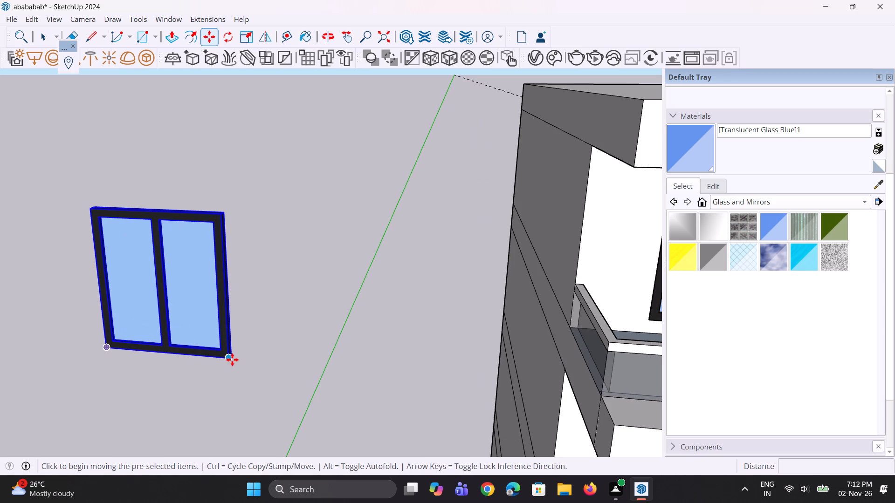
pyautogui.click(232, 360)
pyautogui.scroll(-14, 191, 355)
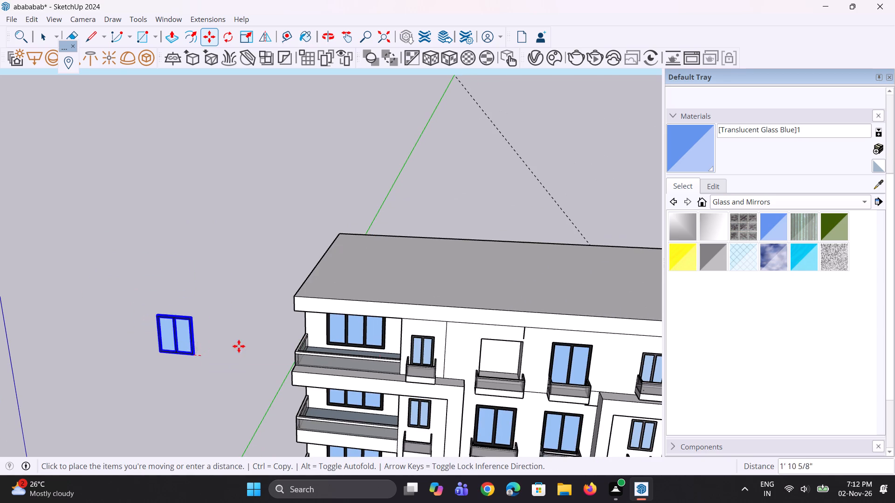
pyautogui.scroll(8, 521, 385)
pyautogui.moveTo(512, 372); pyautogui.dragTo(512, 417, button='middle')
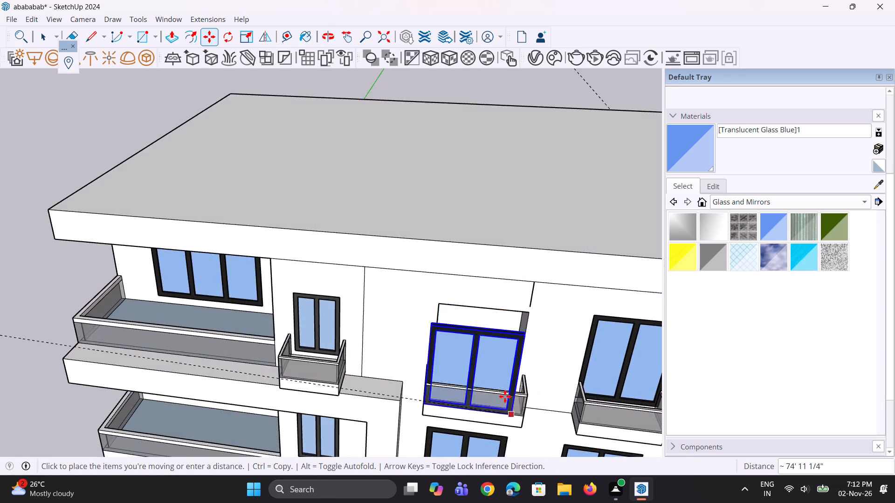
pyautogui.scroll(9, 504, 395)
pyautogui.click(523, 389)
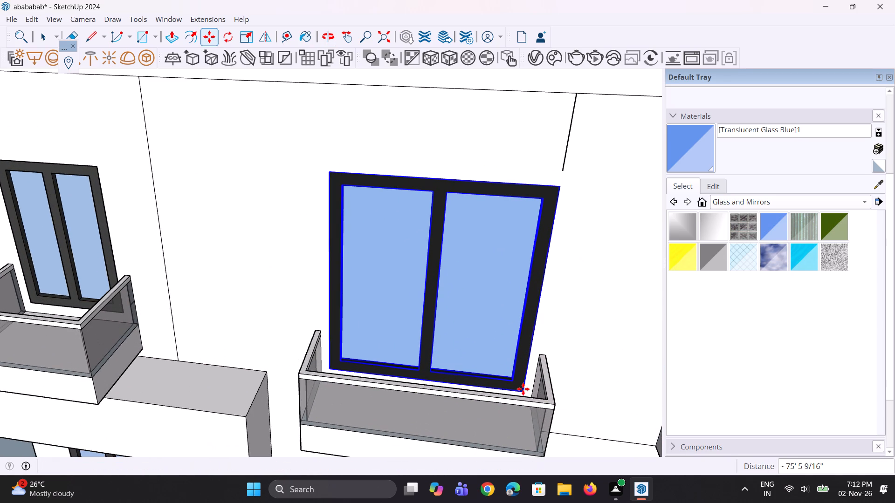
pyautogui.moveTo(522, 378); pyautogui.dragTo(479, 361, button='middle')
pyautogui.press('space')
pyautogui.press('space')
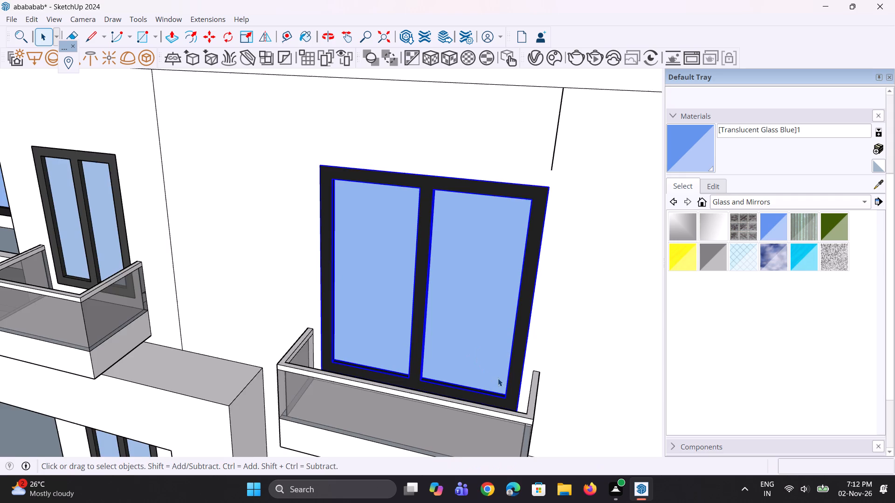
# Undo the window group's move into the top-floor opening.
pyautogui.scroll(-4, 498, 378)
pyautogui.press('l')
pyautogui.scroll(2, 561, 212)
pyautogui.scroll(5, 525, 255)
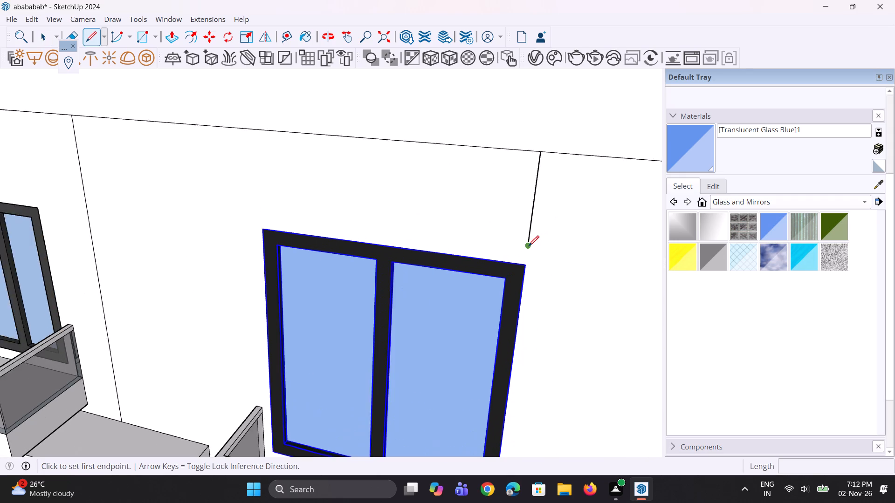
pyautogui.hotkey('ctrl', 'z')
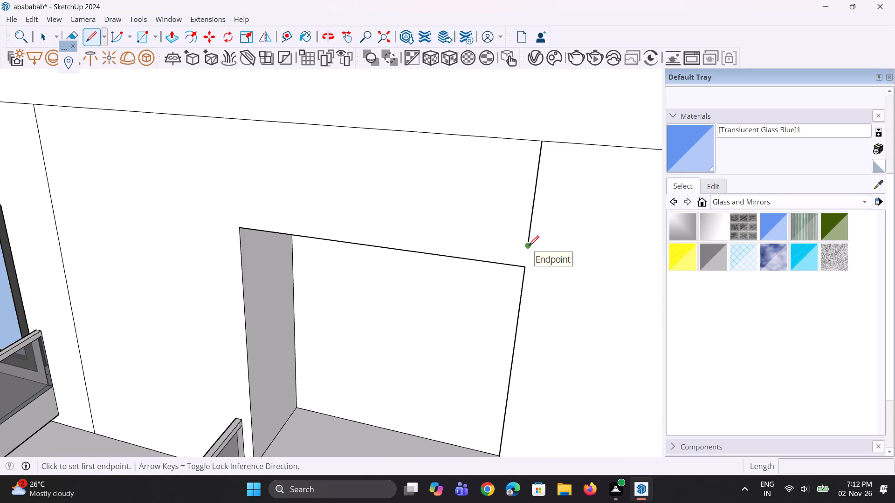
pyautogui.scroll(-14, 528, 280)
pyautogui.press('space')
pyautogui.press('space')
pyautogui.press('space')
# Move the window group by its lower right corner about 75' 8" along the red axis into the top-floor left-middle opening.
pyautogui.scroll(-2, 459, 329)
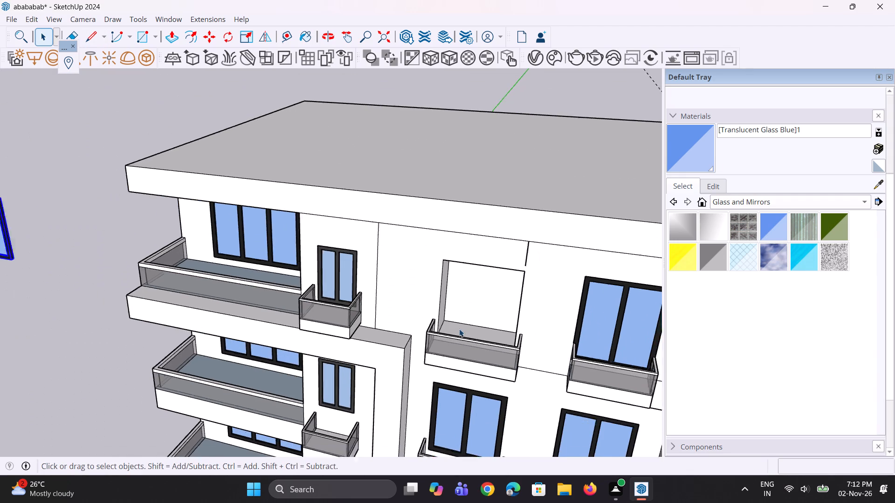
pyautogui.scroll(-2, 459, 329)
pyautogui.press('m')
pyautogui.scroll(2, 161, 279)
pyautogui.scroll(1, 82, 284)
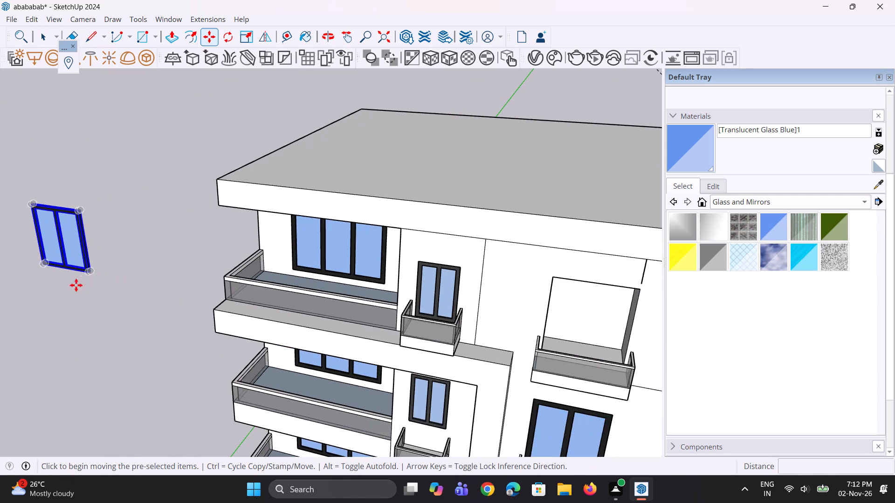
pyautogui.scroll(1, 80, 272)
pyautogui.click(89, 271)
pyautogui.scroll(-2, 125, 304)
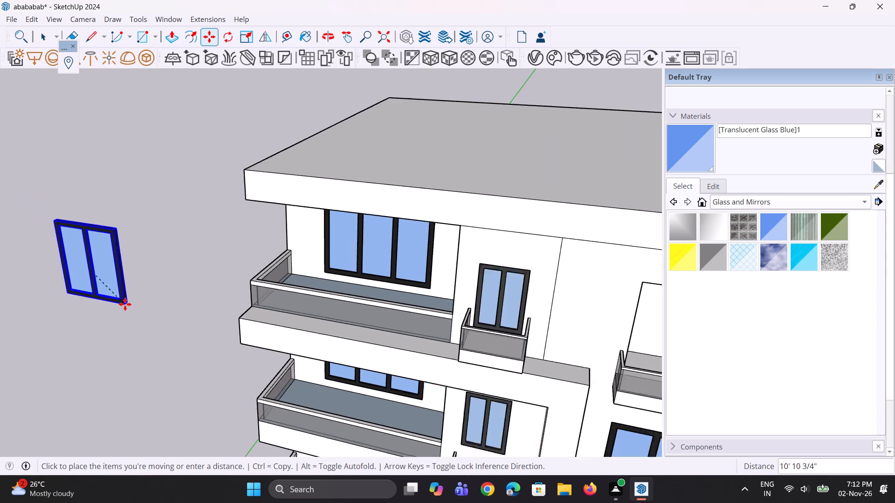
pyautogui.scroll(-6, 125, 304)
pyautogui.scroll(4, 355, 373)
pyautogui.scroll(4, 450, 336)
pyautogui.moveTo(456, 322); pyautogui.dragTo(473, 383, button='middle')
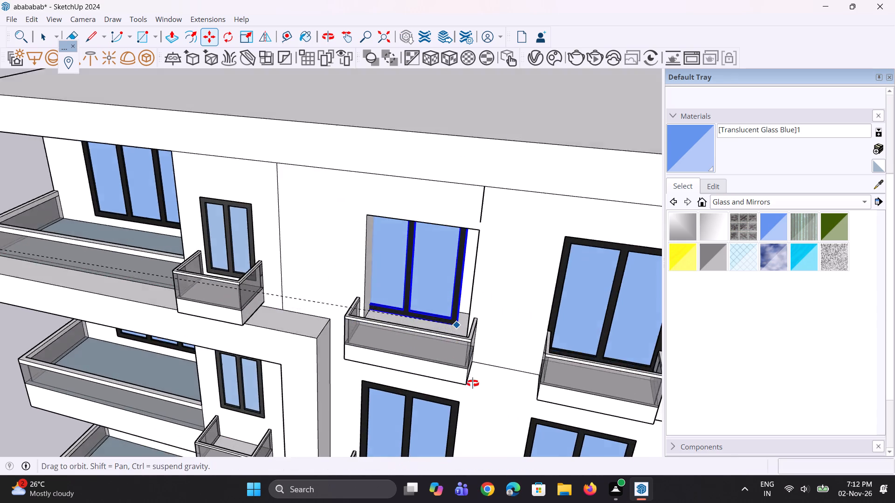
pyautogui.moveTo(473, 383); pyautogui.dragTo(475, 394, button='middle')
pyautogui.scroll(5, 468, 373)
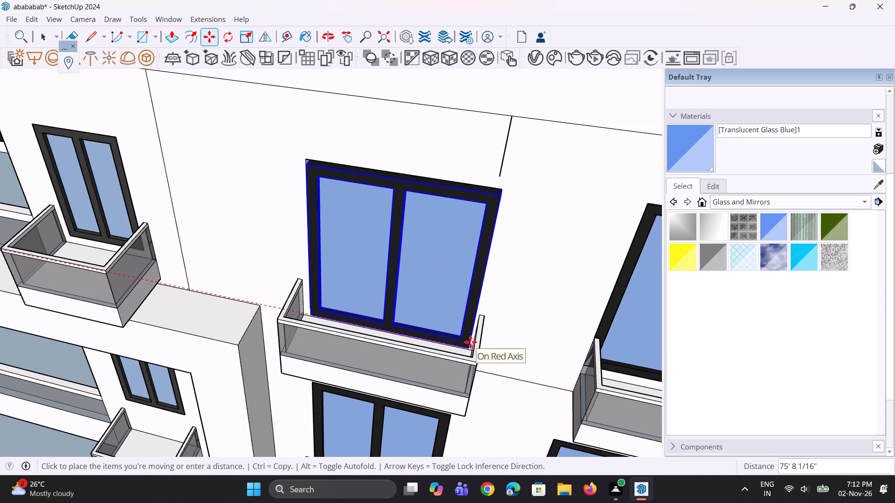
pyautogui.click(470, 342)
pyautogui.press('space')
pyautogui.press('space')
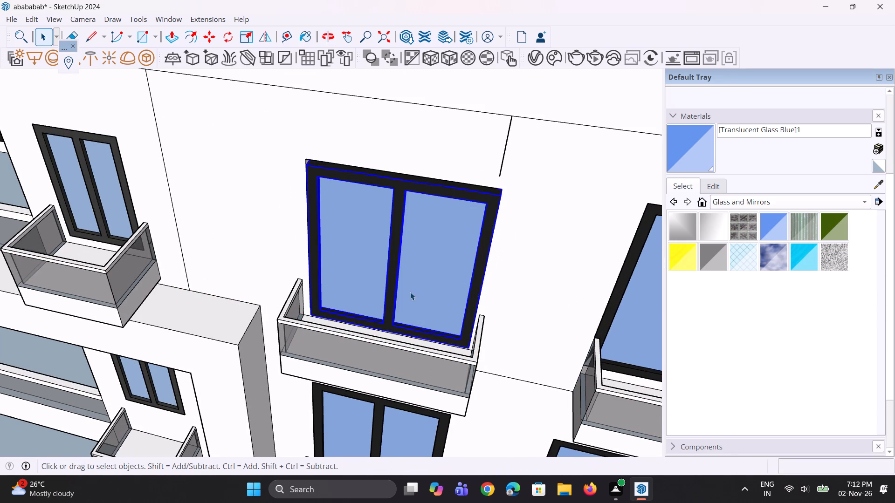
# Deselect the window group and examine its fit in the wall against the neighbouring top-floor two-pane window.
pyautogui.scroll(-3, 410, 295)
pyautogui.scroll(-8, 321, 300)
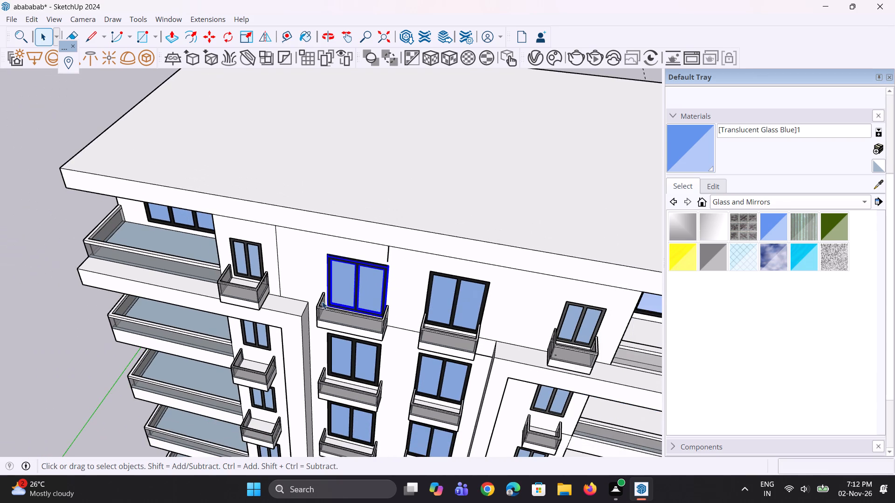
pyautogui.click(40, 106)
pyautogui.scroll(3, 347, 250)
pyautogui.scroll(4, 483, 325)
pyautogui.scroll(2, 477, 270)
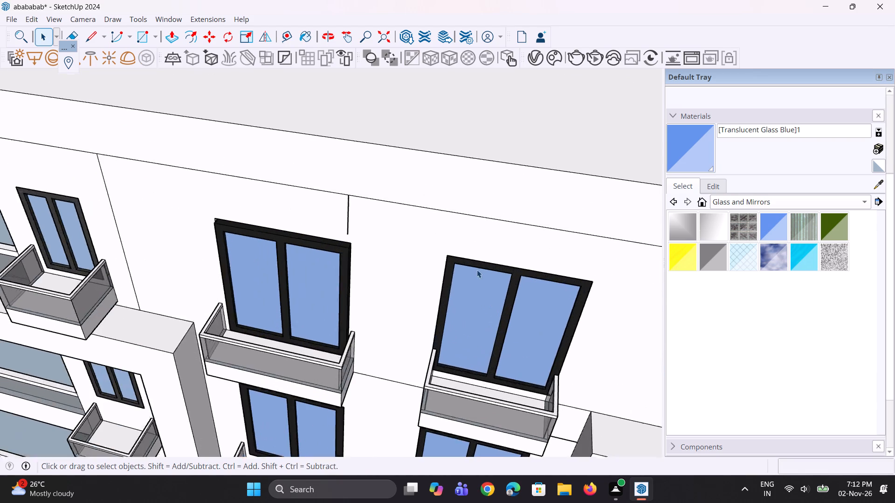
pyautogui.scroll(7, 477, 270)
pyautogui.moveTo(476, 268); pyautogui.dragTo(395, 233, button='middle')
pyautogui.scroll(-11, 396, 229)
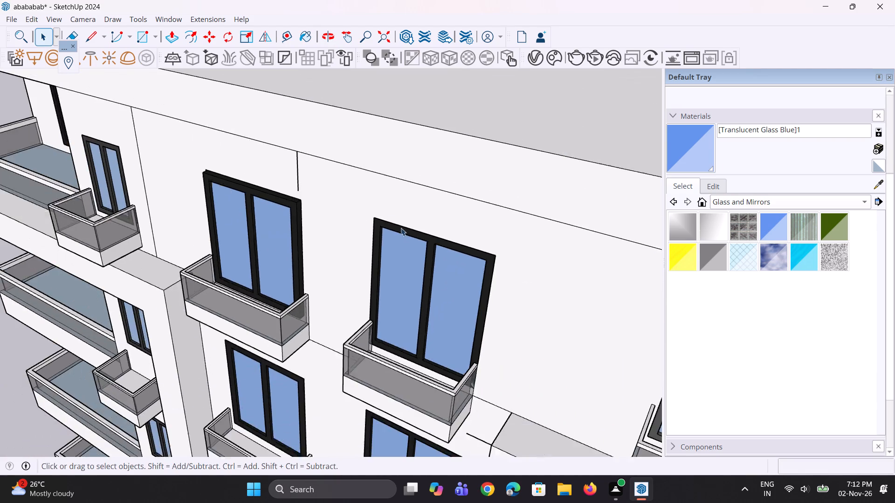
# Move the protruding top-floor window group back about 6 1/2" by its upper corner so it sits flush with the wall.
pyautogui.scroll(4, 193, 162)
pyautogui.scroll(7, 244, 204)
pyautogui.click(244, 204)
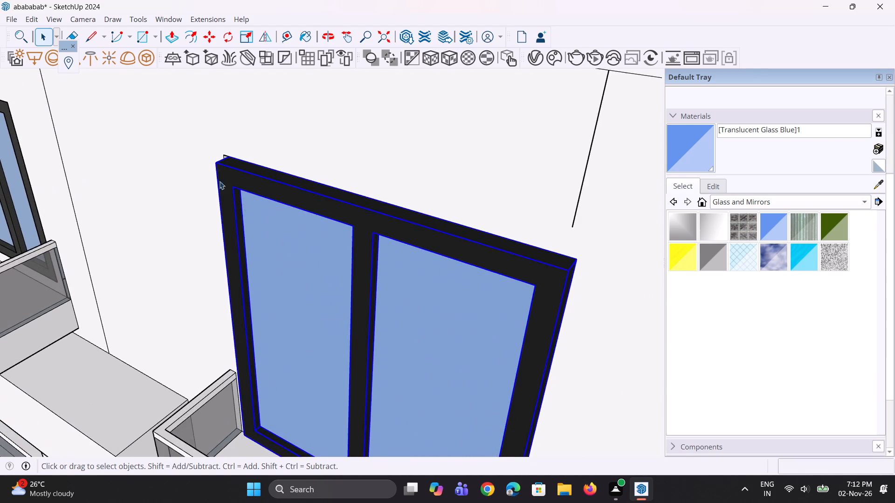
pyautogui.scroll(7, 216, 176)
pyautogui.press('m')
pyautogui.scroll(1, 215, 154)
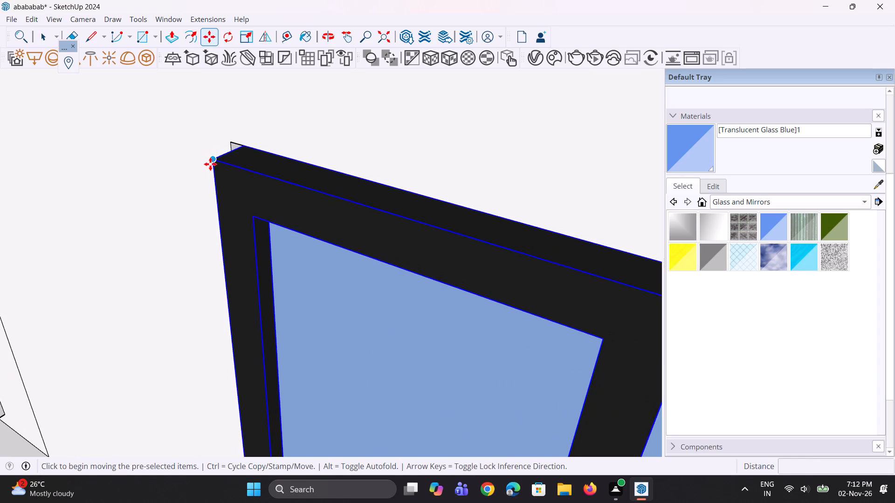
pyautogui.click(210, 164)
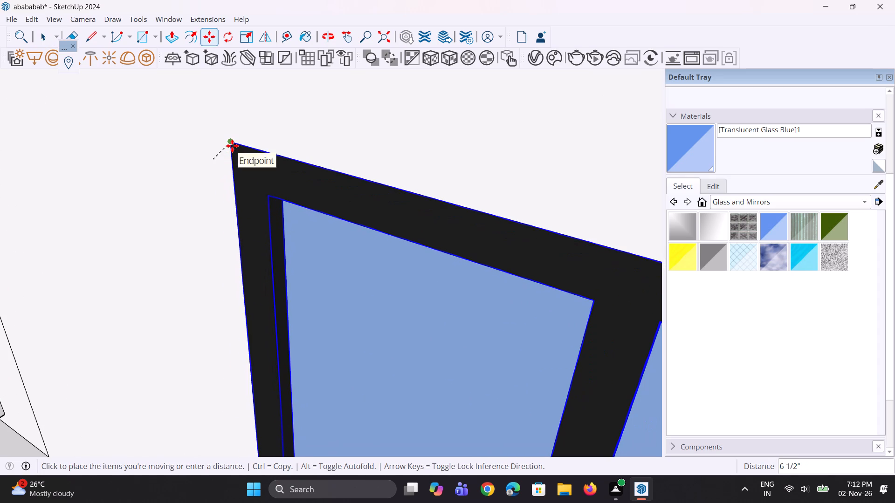
pyautogui.click(232, 146)
pyautogui.scroll(-9, 378, 292)
pyautogui.press('space')
pyautogui.scroll(-10, 375, 291)
pyautogui.press('space')
pyautogui.press('space')
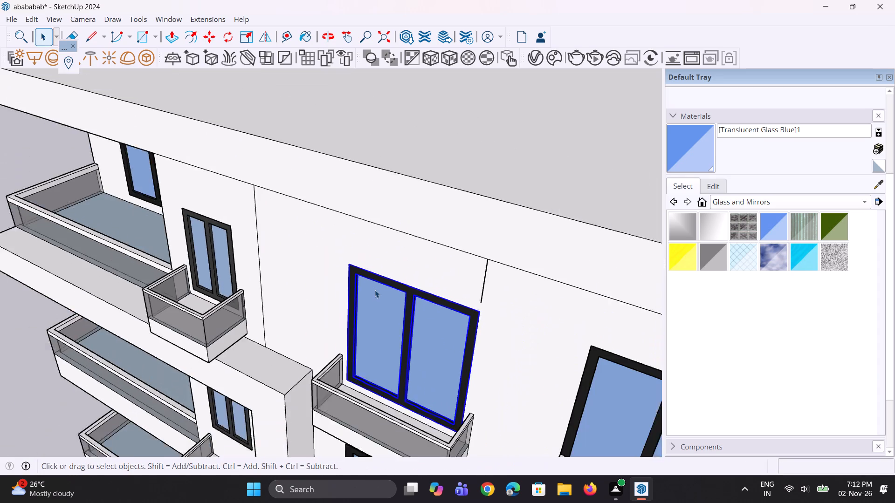
# Erase the short stray vertical line on the wall beside the top-floor window.
pyautogui.scroll(-1, 375, 290)
pyautogui.press('e')
pyautogui.scroll(3, 473, 315)
pyautogui.moveTo(471, 281); pyautogui.dragTo(452, 272)
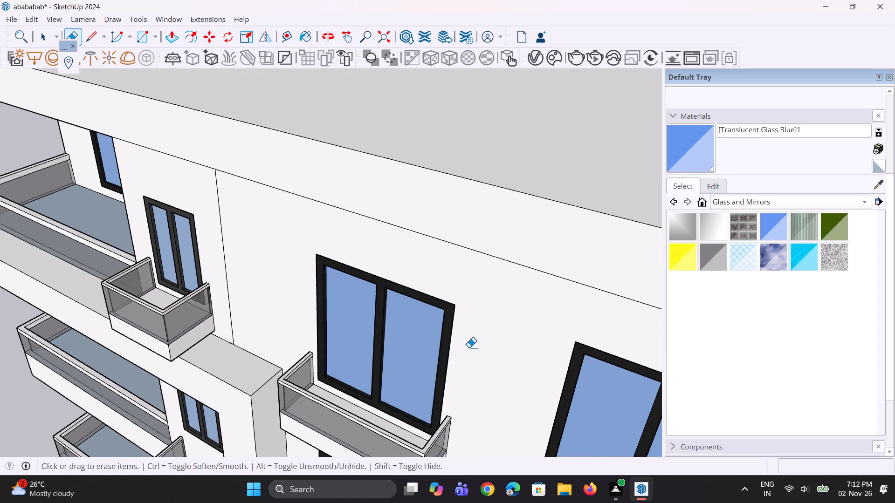
# Draw a vertical line about 3' 6" long from that window's upper corner to the roof band's lower edge.
pyautogui.scroll(1, 469, 355)
pyautogui.moveTo(470, 356); pyautogui.dragTo(491, 312, button='middle')
pyautogui.press('l')
pyautogui.click(474, 240)
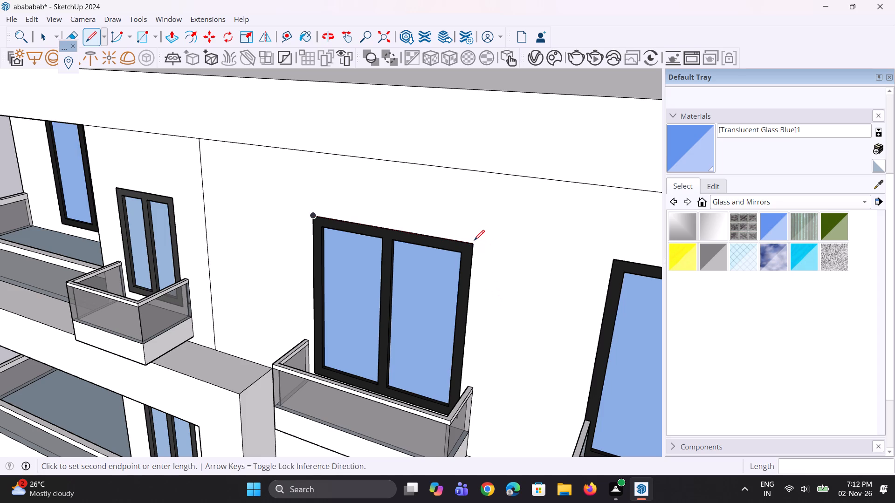
pyautogui.press('Escape')
pyautogui.click(472, 246)
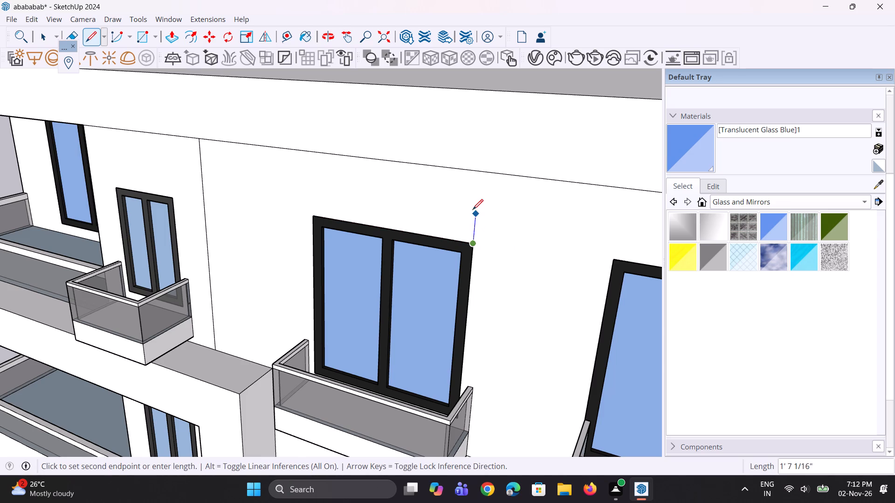
pyautogui.click(478, 174)
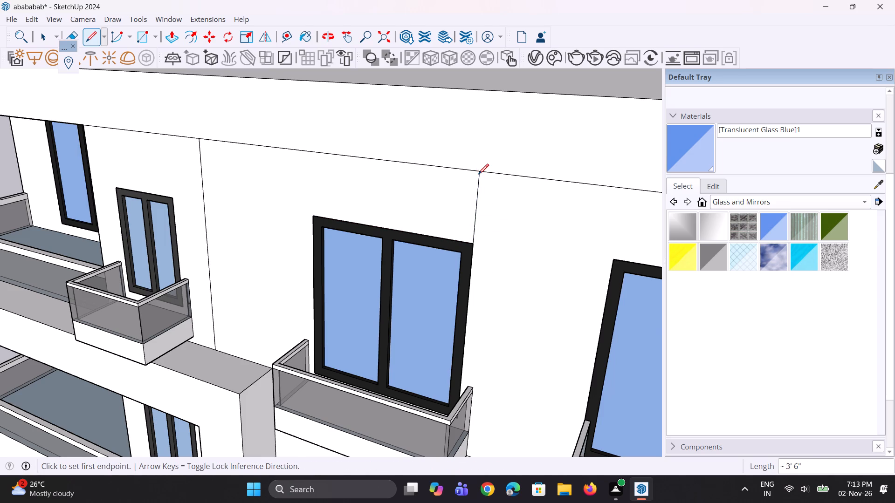
# Draw a vertical line about 3' 1" long from the adjacent window's nearest upper corner to the roof band's lower edge.
pyautogui.scroll(-4, 424, 238)
pyautogui.scroll(2, 547, 247)
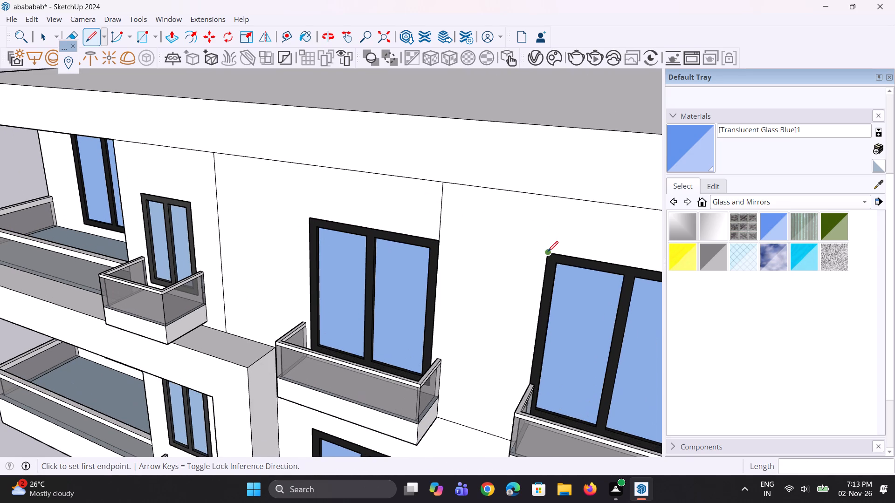
pyautogui.click(548, 251)
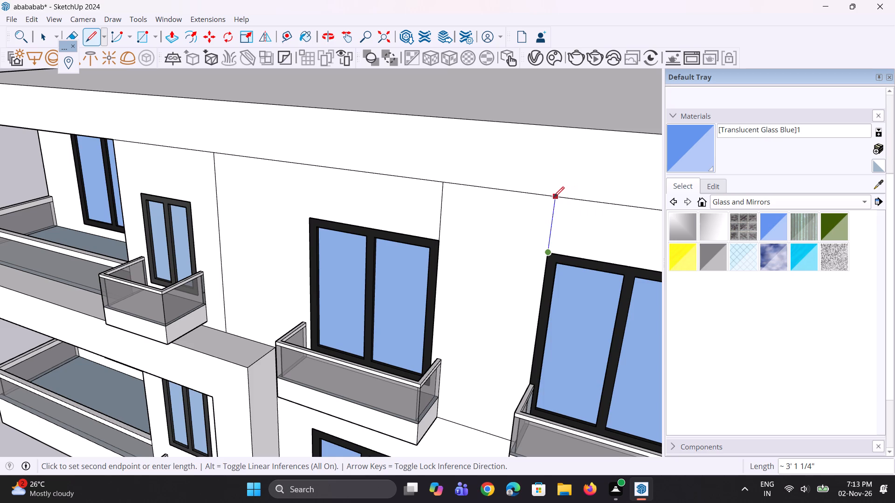
pyautogui.click(551, 198)
pyautogui.scroll(-4, 471, 297)
pyautogui.press('space')
pyautogui.press('space')
pyautogui.scroll(-5, 470, 301)
pyautogui.moveTo(474, 322); pyautogui.dragTo(475, 322, button='middle')
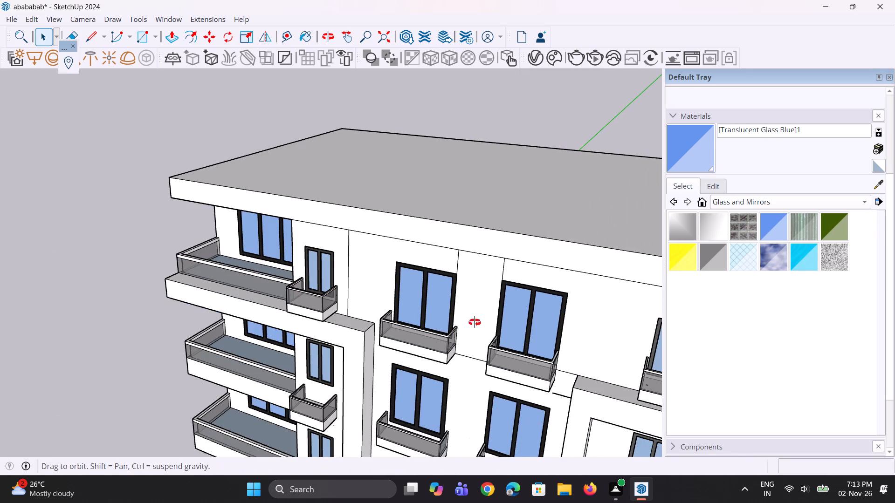
pyautogui.moveTo(475, 322); pyautogui.dragTo(490, 297, button='middle')
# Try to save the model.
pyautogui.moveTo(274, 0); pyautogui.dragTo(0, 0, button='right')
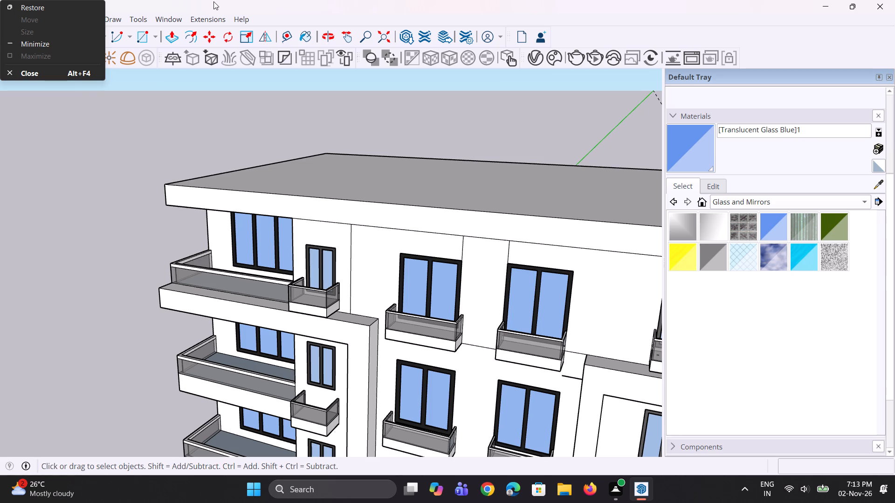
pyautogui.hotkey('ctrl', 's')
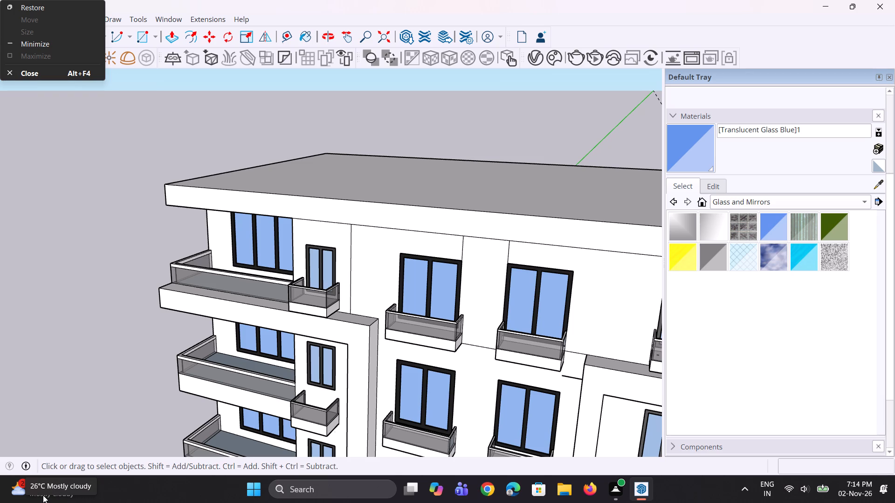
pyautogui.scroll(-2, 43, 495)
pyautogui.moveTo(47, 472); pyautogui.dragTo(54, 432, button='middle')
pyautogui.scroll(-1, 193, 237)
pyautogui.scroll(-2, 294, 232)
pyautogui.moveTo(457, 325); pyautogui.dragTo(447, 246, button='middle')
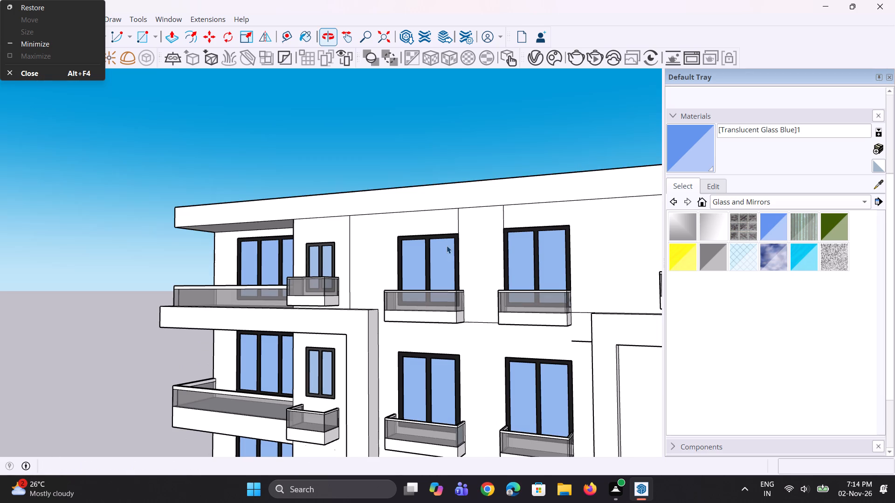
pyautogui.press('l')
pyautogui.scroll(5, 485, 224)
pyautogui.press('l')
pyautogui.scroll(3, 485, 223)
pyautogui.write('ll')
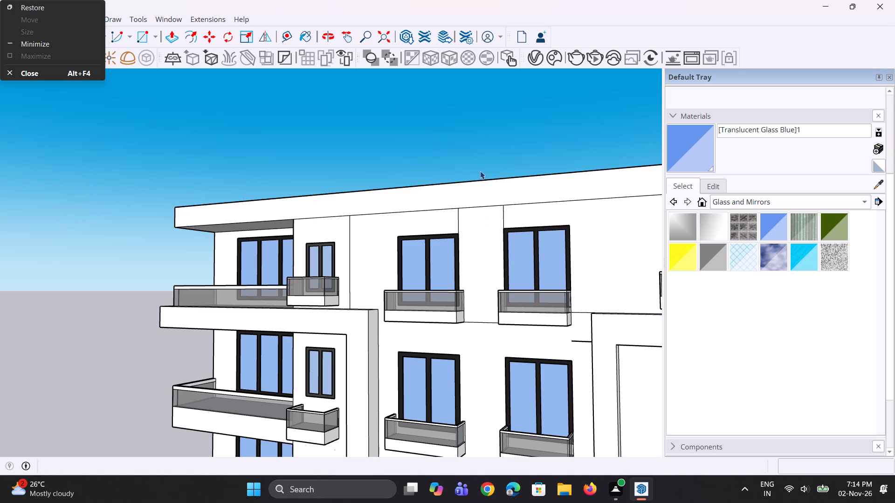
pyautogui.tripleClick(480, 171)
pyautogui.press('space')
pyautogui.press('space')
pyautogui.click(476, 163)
# Draw a vertical line about 15' long between the two top-floor windows, from the roof band down to the floor line.
pyautogui.press('l')
pyautogui.scroll(3, 492, 212)
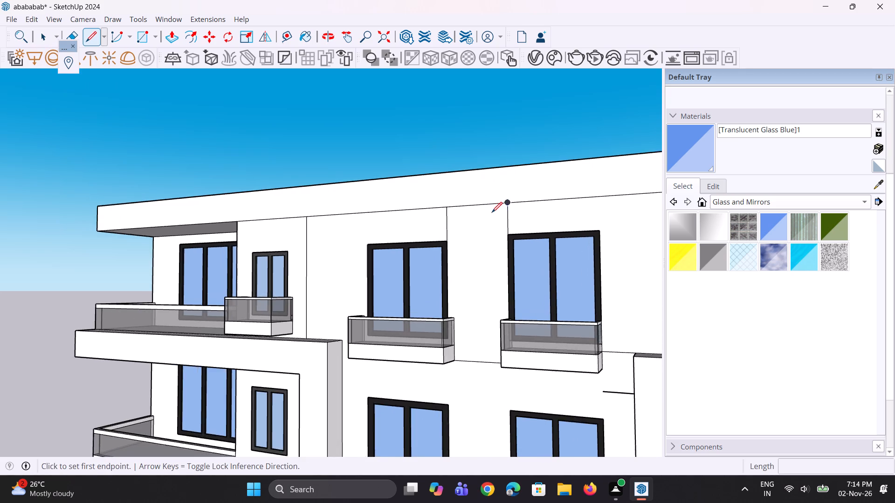
pyautogui.scroll(2, 487, 211)
pyautogui.click(477, 204)
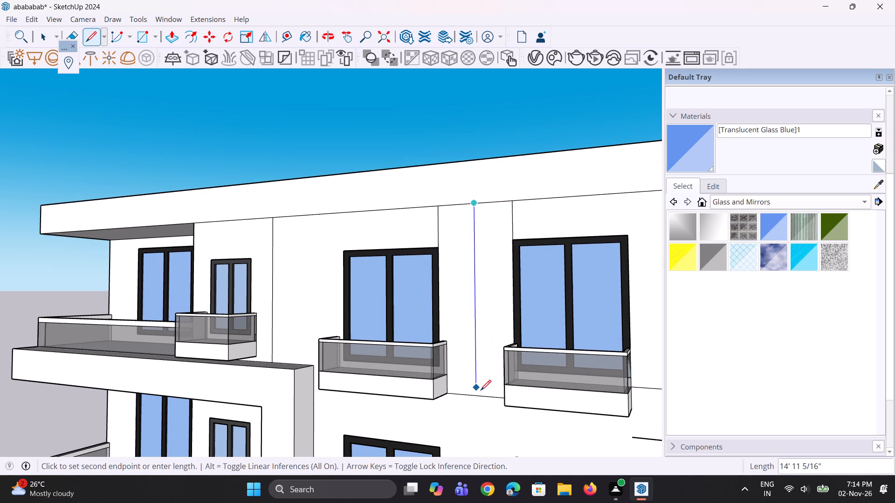
pyautogui.click(476, 394)
pyautogui.press('space')
pyautogui.press('space')
# Move the new vertical line about 2' 7" along the roof band edge, in line with the first window's balcony side.
pyautogui.click(475, 366)
pyautogui.scroll(-1, 478, 355)
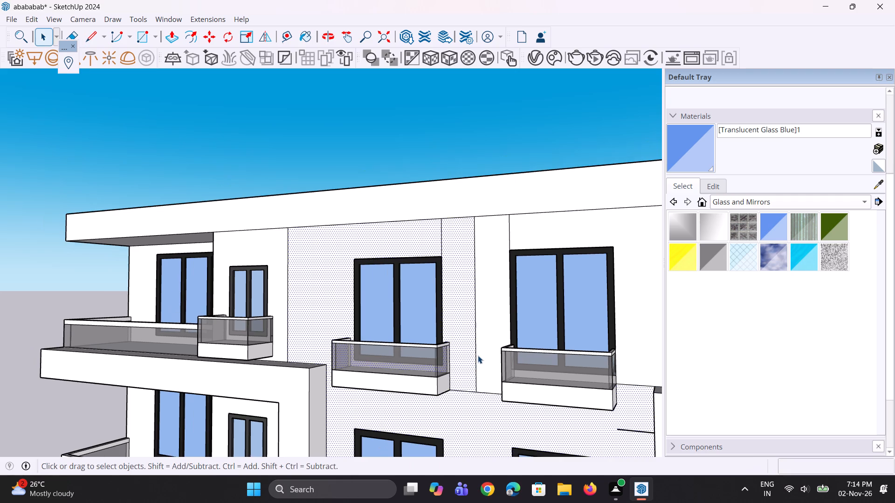
pyautogui.click(476, 354)
pyautogui.moveTo(475, 346); pyautogui.dragTo(489, 368, button='middle')
pyautogui.scroll(2, 457, 233)
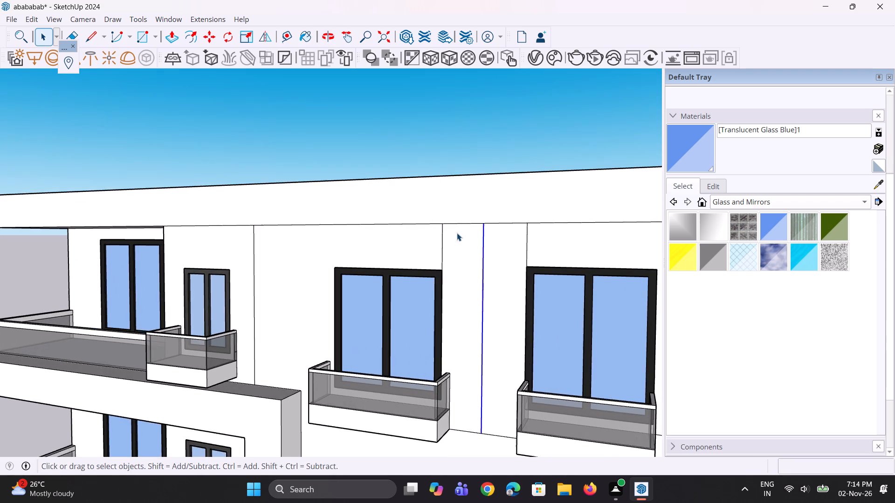
pyautogui.scroll(3, 470, 242)
pyautogui.press('m')
pyautogui.scroll(3, 481, 238)
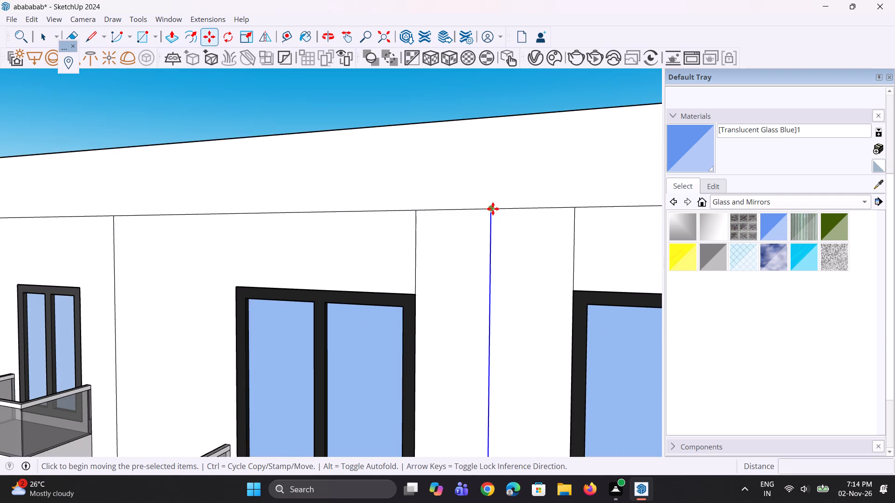
pyautogui.click(493, 209)
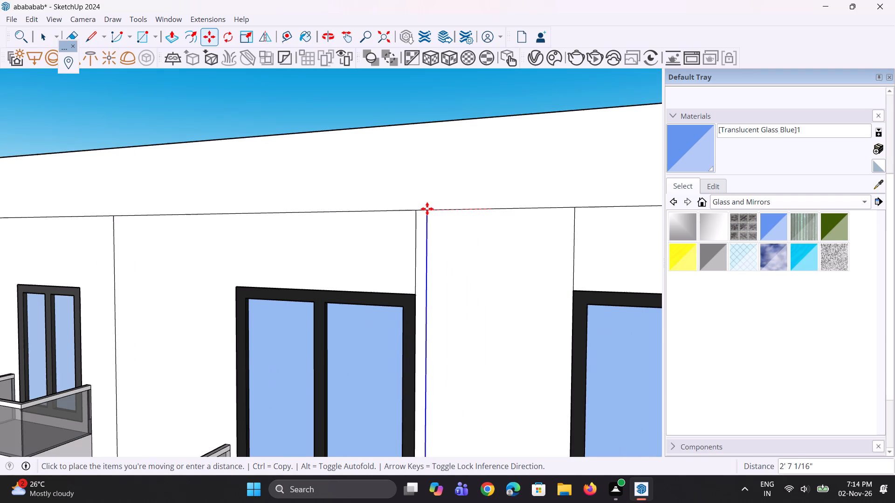
pyautogui.click(429, 211)
pyautogui.scroll(-9, 427, 218)
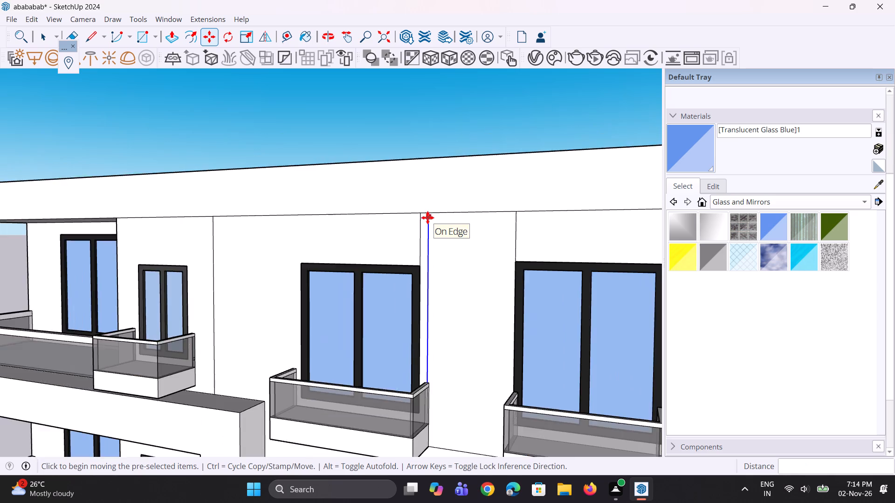
pyautogui.scroll(-1, 427, 218)
pyautogui.press('space')
pyautogui.press('space')
# Draw a vertical line about 7 9/16" long from the first window's lower corner down to the balcony floor.
pyautogui.scroll(8, 420, 238)
pyautogui.click(435, 282)
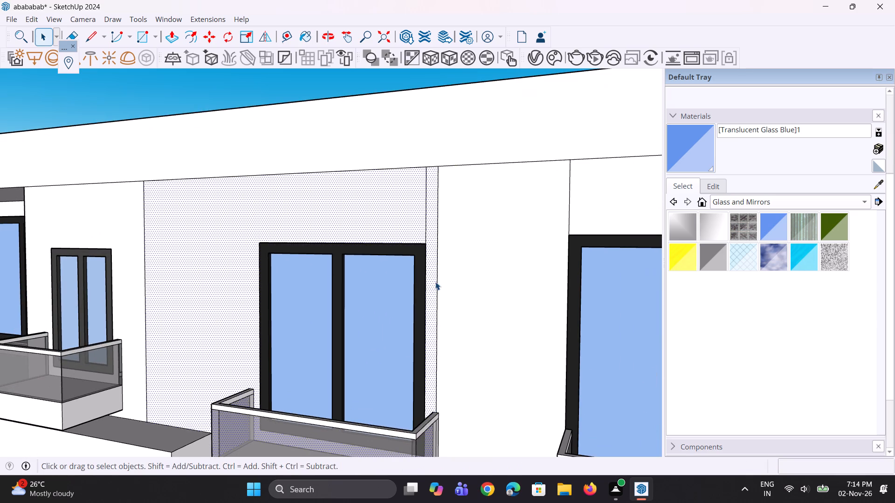
pyautogui.scroll(1, 412, 223)
pyautogui.moveTo(412, 223); pyautogui.dragTo(491, 372, button='middle')
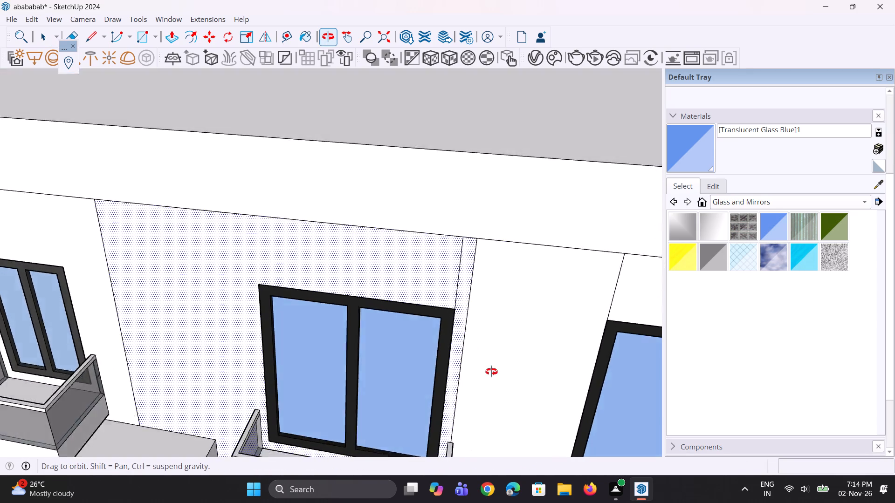
pyautogui.moveTo(491, 372); pyautogui.dragTo(528, 381, button='middle')
pyautogui.scroll(4, 422, 447)
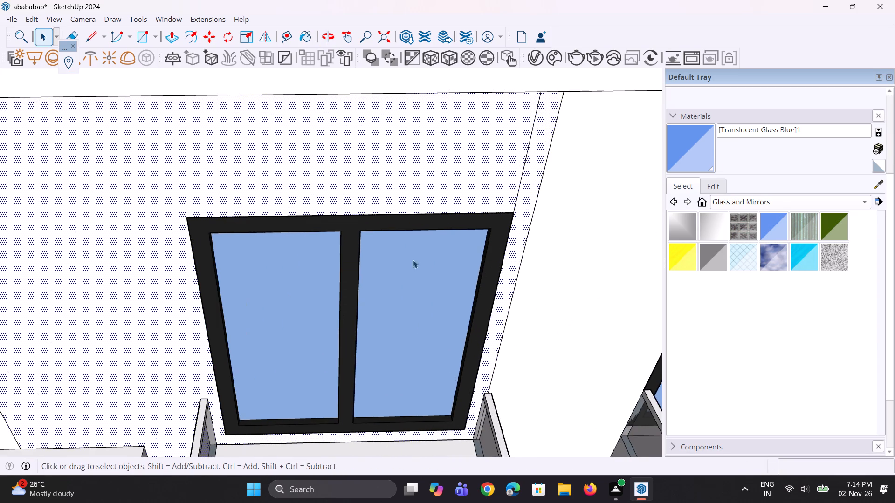
pyautogui.scroll(-4, 413, 258)
pyautogui.scroll(9, 427, 398)
pyautogui.press('l')
pyautogui.scroll(4, 451, 402)
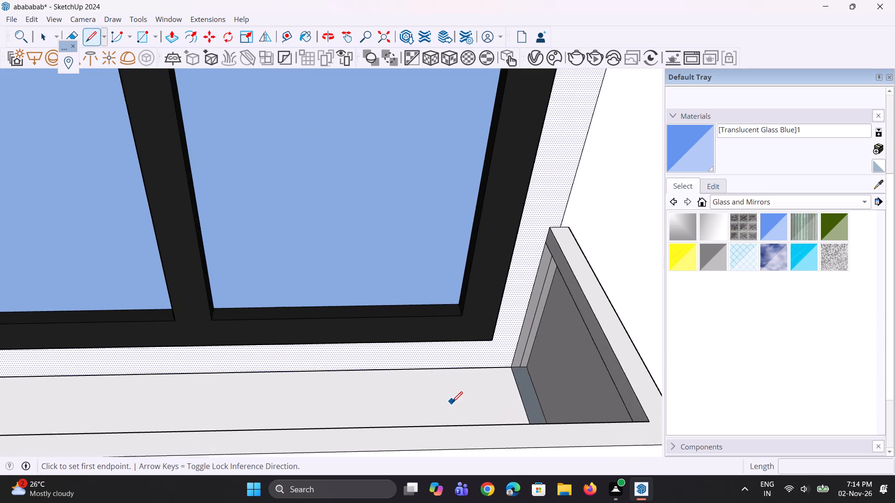
pyautogui.scroll(4, 486, 339)
pyautogui.click(505, 332)
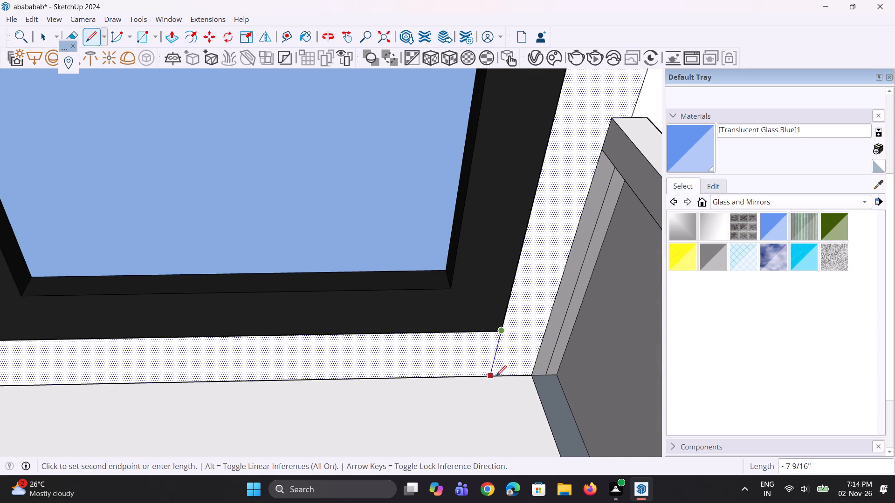
pyautogui.click(496, 376)
# Examine the narrow wall strip beside the first top-floor window and how it meets the balcony.
pyautogui.moveTo(488, 384); pyautogui.dragTo(426, 317, button='middle')
pyautogui.scroll(-7, 415, 310)
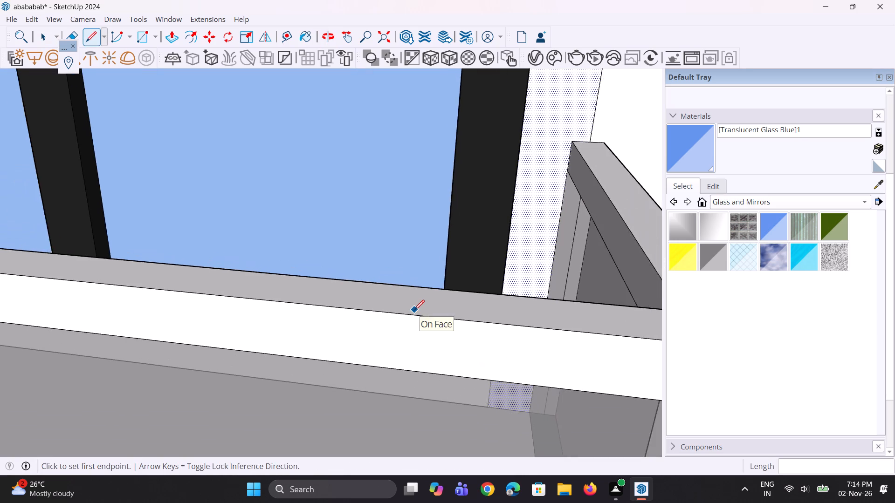
pyautogui.scroll(-4, 414, 310)
pyautogui.scroll(-8, 353, 330)
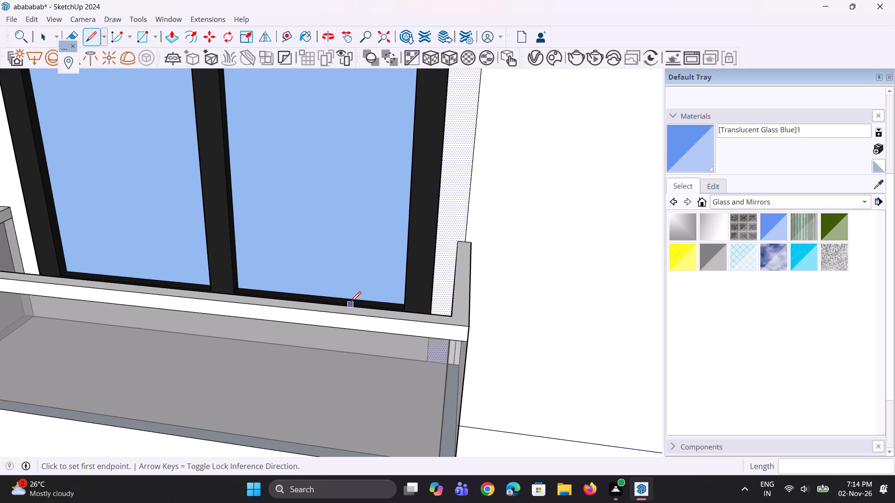
pyautogui.scroll(-3, 351, 302)
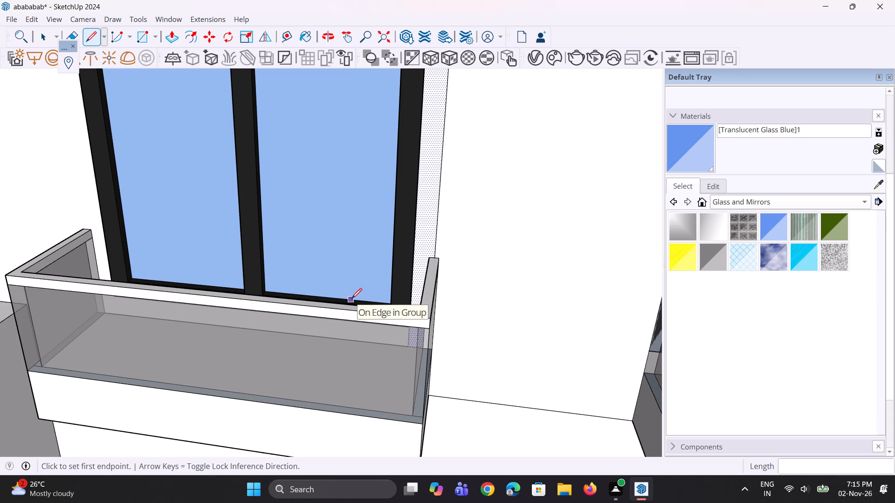
pyautogui.scroll(-6, 386, 306)
pyautogui.scroll(-4, 386, 356)
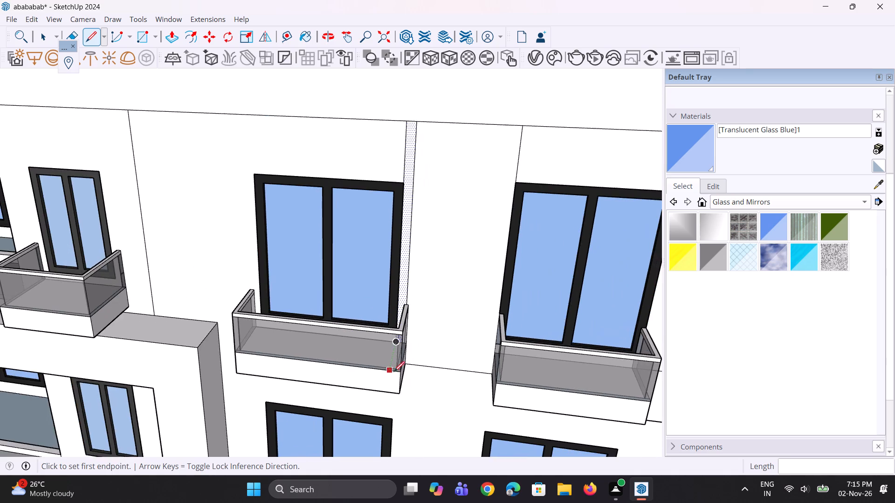
pyautogui.moveTo(393, 357); pyautogui.dragTo(391, 325, button='middle')
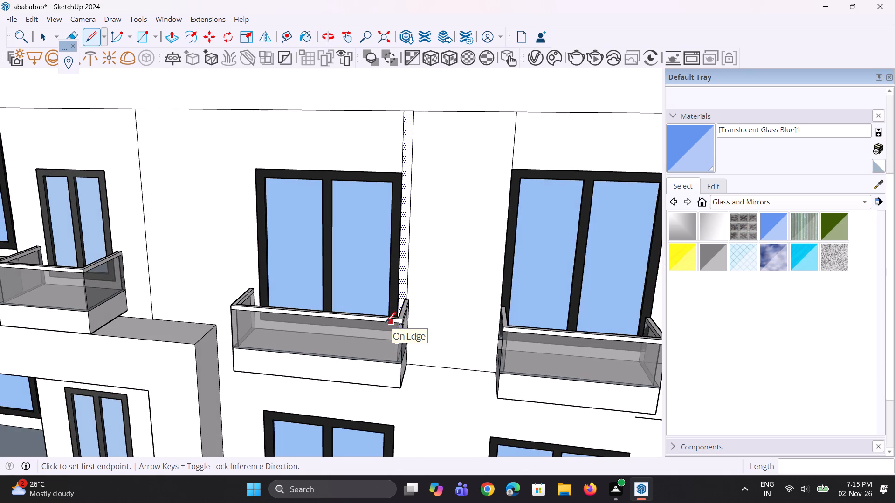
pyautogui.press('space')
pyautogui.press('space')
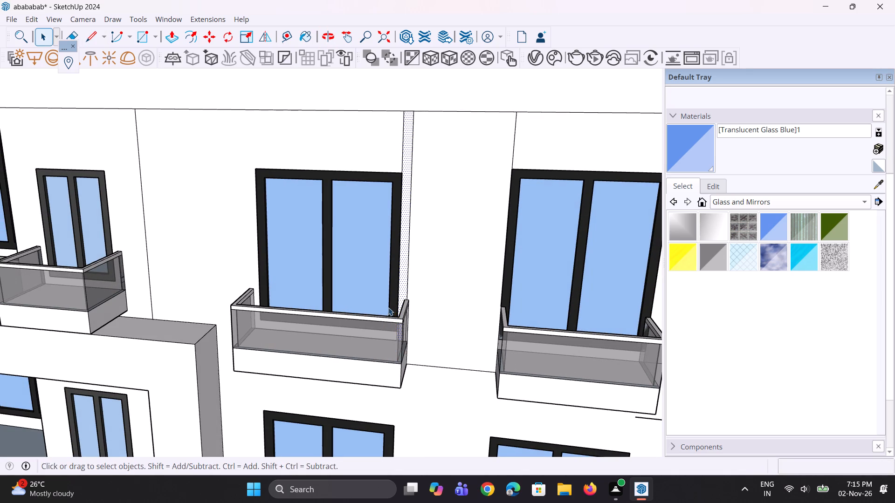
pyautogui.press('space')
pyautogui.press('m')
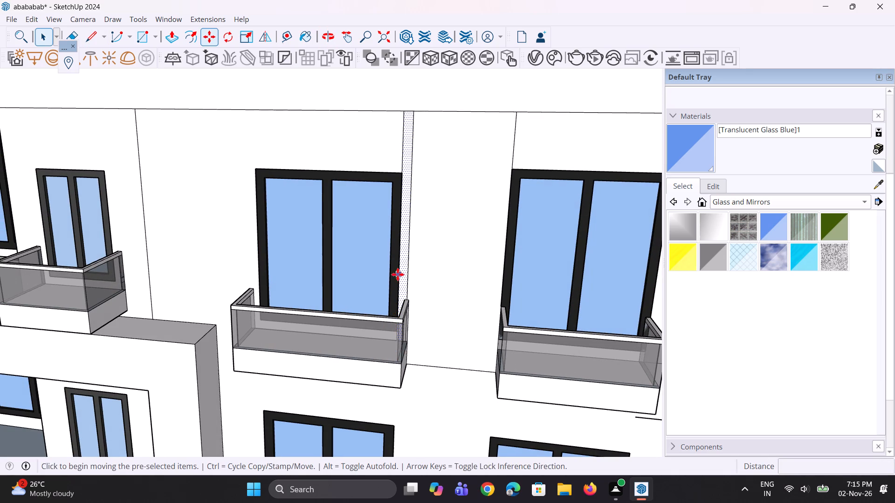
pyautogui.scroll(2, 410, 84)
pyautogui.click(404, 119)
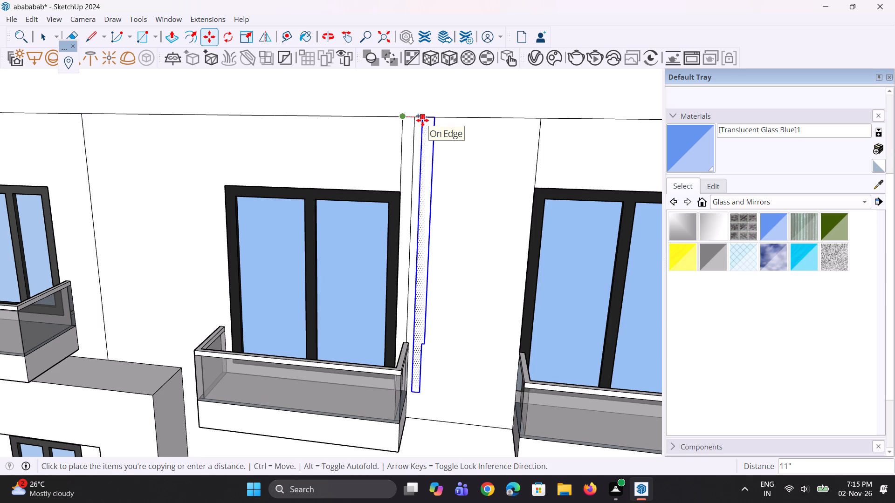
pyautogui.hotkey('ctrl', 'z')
# Undo the short line under the first window's corner and the move of the vertical divider line.
pyautogui.hotkey('ctrl', 'z')
pyautogui.hotkey('ctrl', 'z')
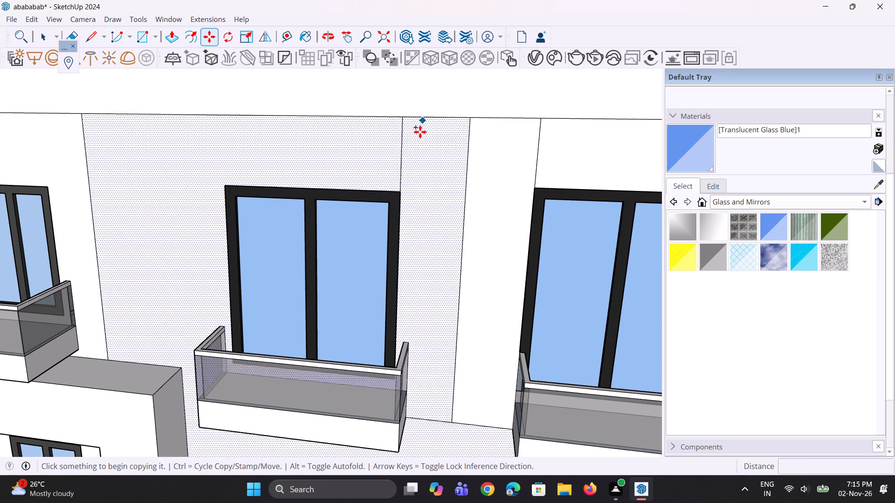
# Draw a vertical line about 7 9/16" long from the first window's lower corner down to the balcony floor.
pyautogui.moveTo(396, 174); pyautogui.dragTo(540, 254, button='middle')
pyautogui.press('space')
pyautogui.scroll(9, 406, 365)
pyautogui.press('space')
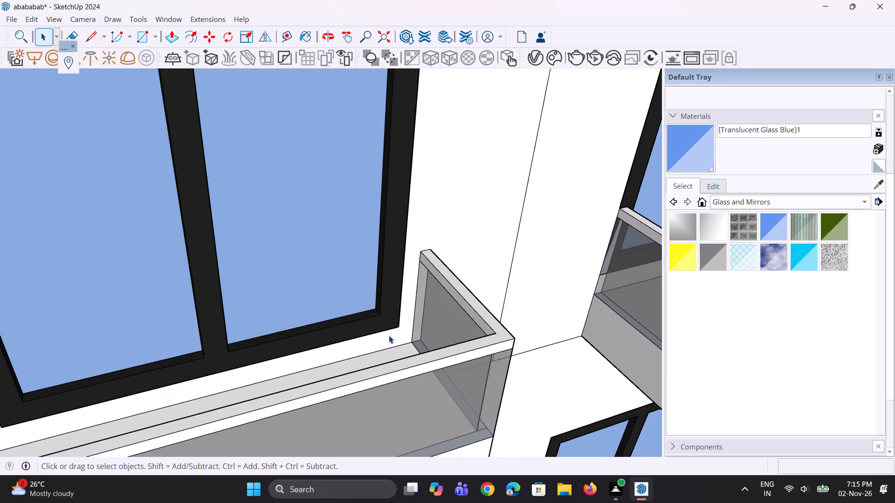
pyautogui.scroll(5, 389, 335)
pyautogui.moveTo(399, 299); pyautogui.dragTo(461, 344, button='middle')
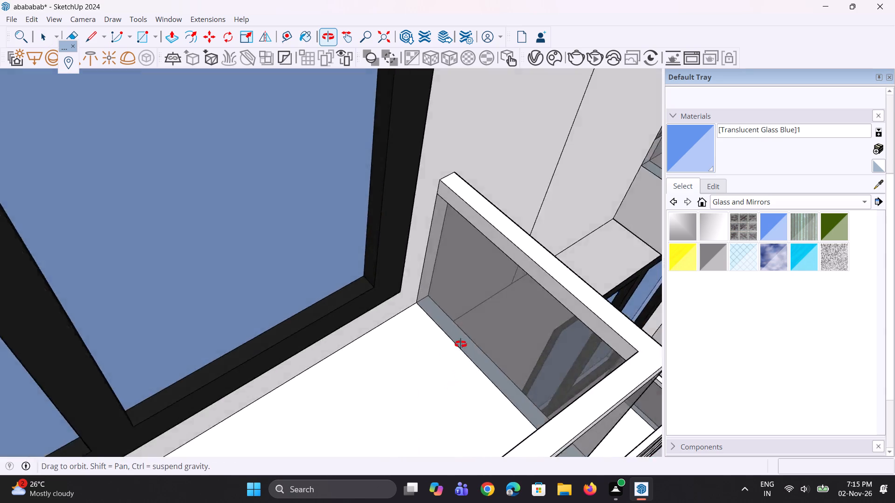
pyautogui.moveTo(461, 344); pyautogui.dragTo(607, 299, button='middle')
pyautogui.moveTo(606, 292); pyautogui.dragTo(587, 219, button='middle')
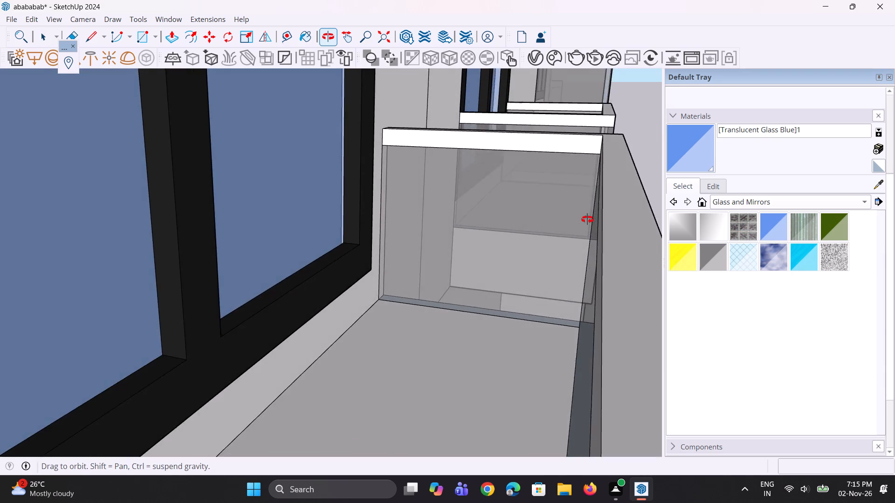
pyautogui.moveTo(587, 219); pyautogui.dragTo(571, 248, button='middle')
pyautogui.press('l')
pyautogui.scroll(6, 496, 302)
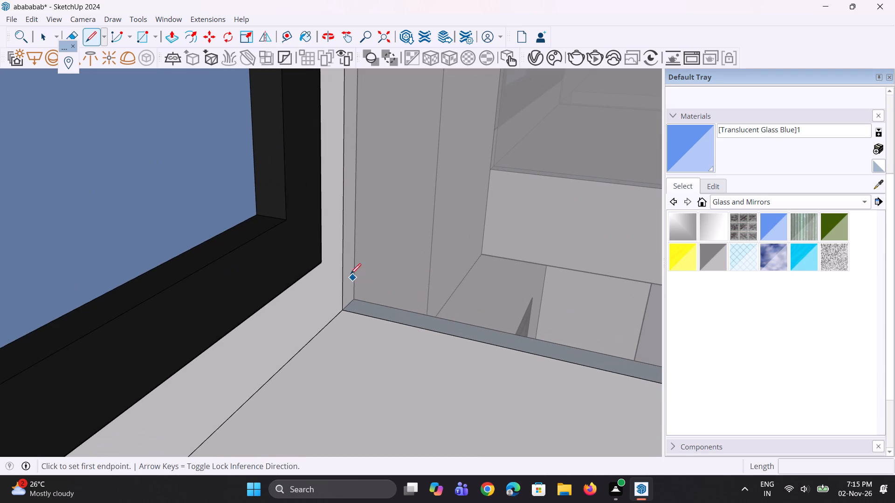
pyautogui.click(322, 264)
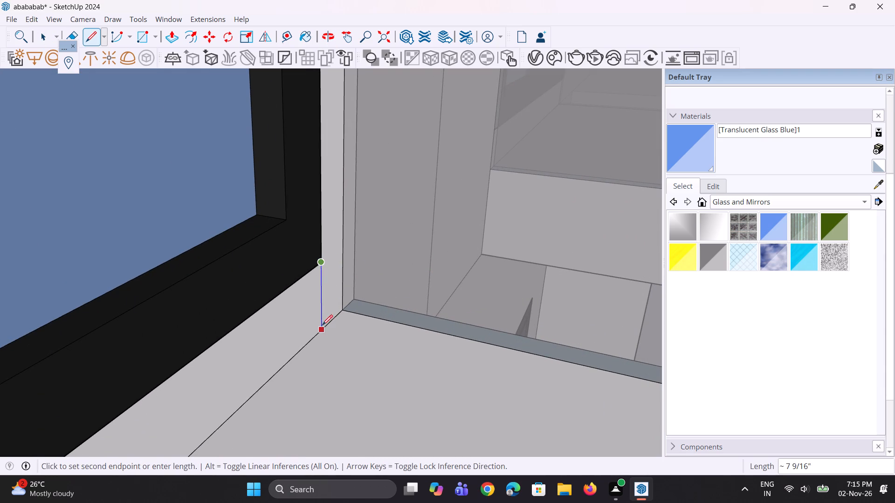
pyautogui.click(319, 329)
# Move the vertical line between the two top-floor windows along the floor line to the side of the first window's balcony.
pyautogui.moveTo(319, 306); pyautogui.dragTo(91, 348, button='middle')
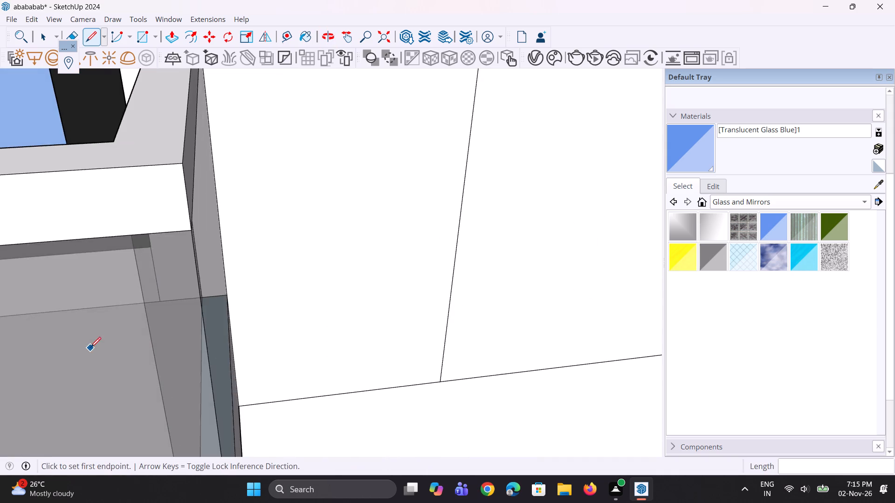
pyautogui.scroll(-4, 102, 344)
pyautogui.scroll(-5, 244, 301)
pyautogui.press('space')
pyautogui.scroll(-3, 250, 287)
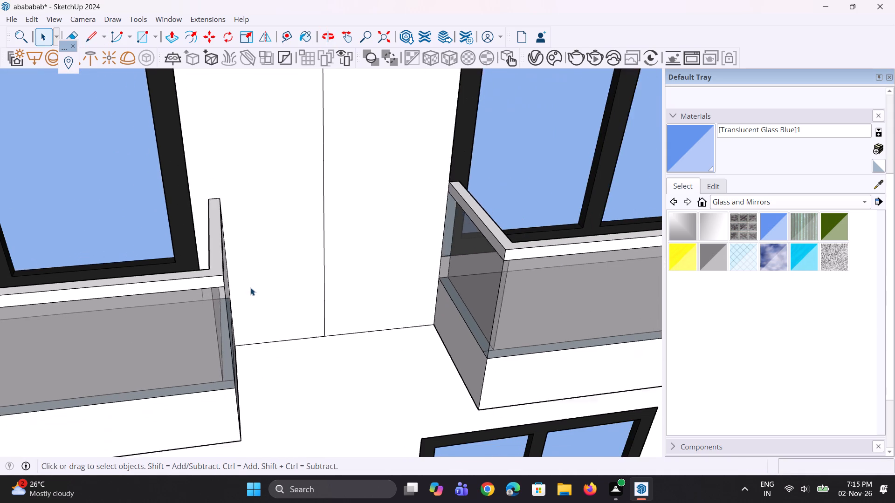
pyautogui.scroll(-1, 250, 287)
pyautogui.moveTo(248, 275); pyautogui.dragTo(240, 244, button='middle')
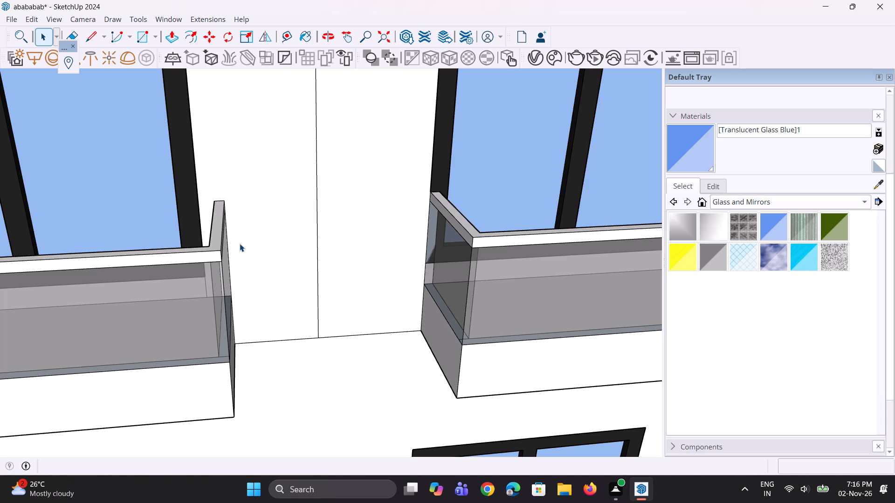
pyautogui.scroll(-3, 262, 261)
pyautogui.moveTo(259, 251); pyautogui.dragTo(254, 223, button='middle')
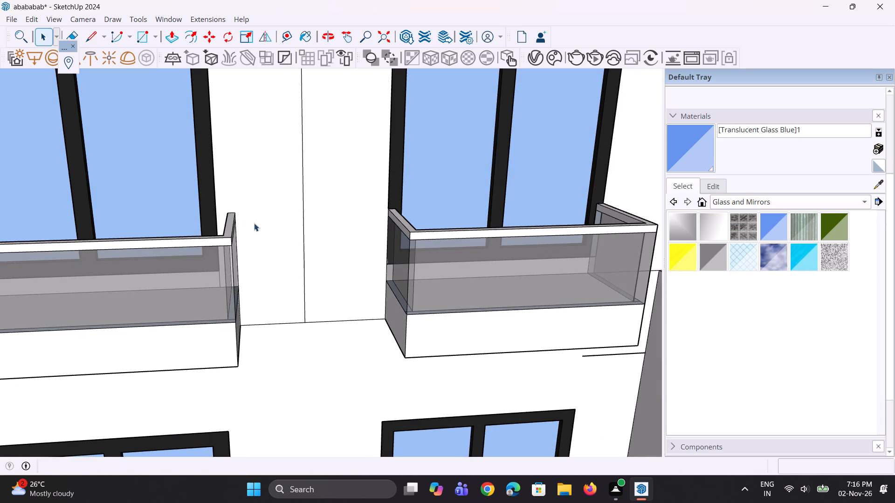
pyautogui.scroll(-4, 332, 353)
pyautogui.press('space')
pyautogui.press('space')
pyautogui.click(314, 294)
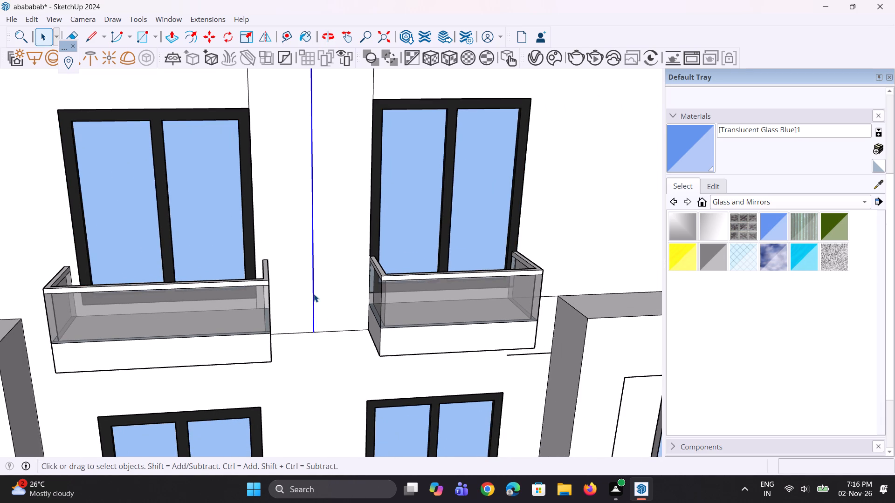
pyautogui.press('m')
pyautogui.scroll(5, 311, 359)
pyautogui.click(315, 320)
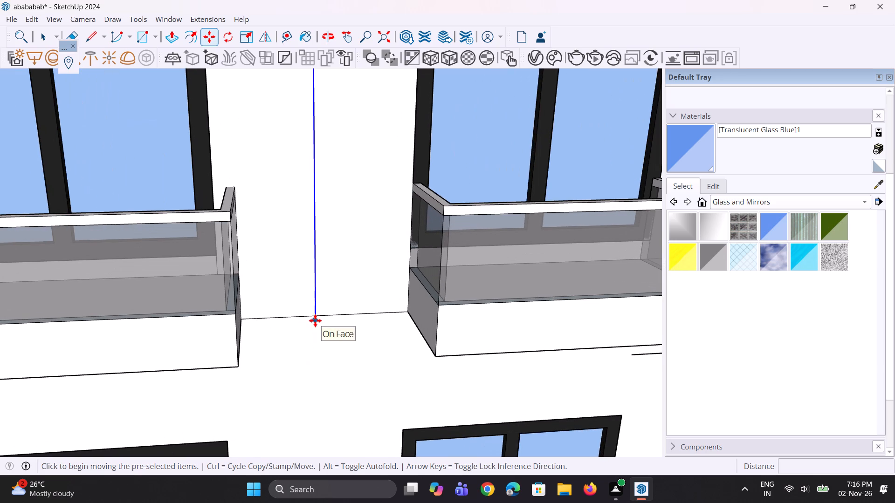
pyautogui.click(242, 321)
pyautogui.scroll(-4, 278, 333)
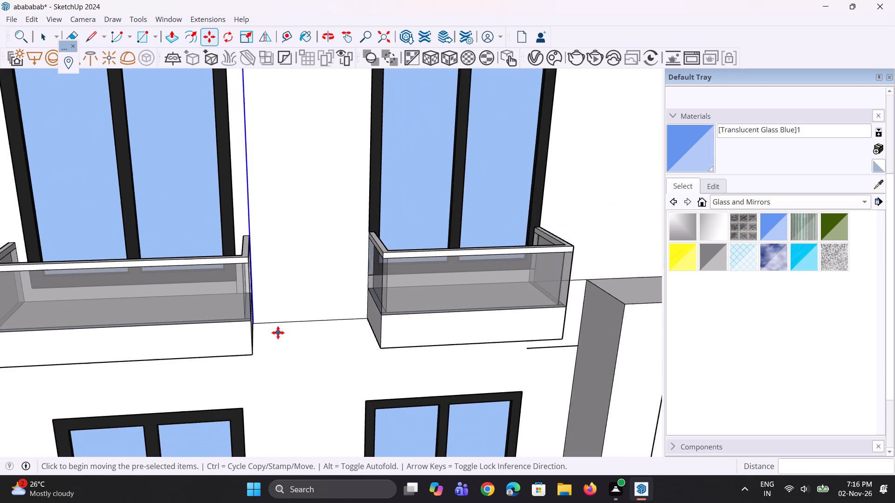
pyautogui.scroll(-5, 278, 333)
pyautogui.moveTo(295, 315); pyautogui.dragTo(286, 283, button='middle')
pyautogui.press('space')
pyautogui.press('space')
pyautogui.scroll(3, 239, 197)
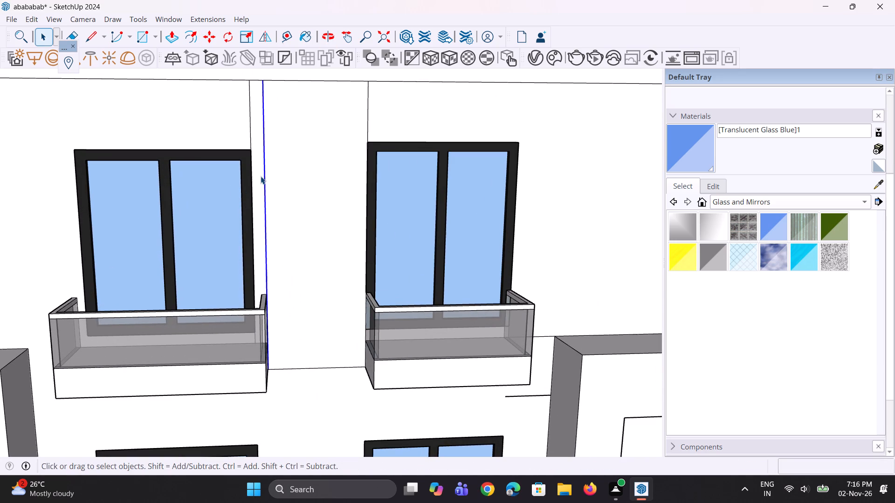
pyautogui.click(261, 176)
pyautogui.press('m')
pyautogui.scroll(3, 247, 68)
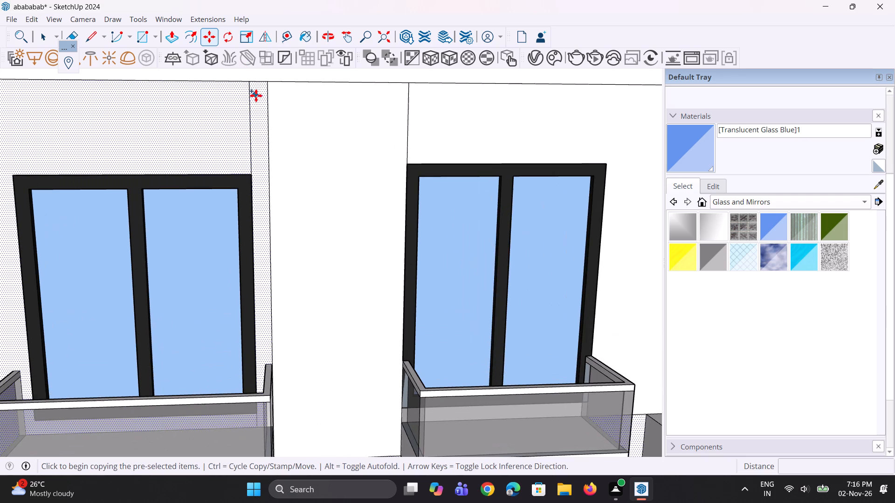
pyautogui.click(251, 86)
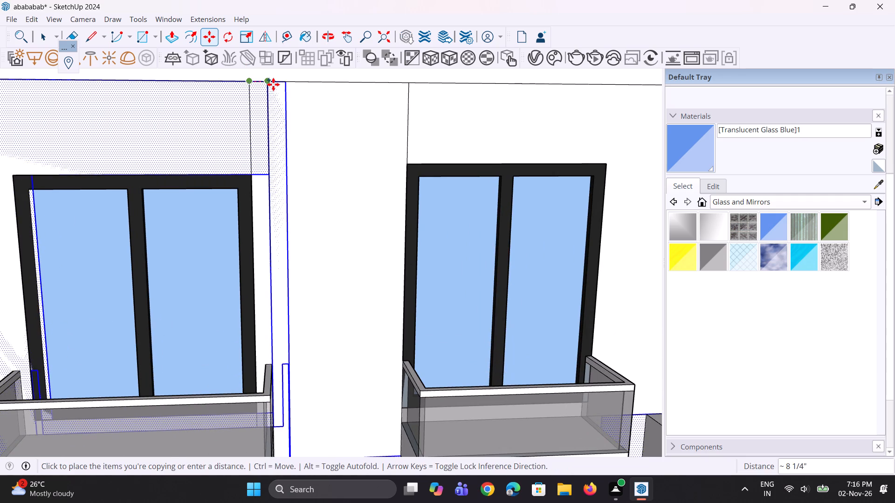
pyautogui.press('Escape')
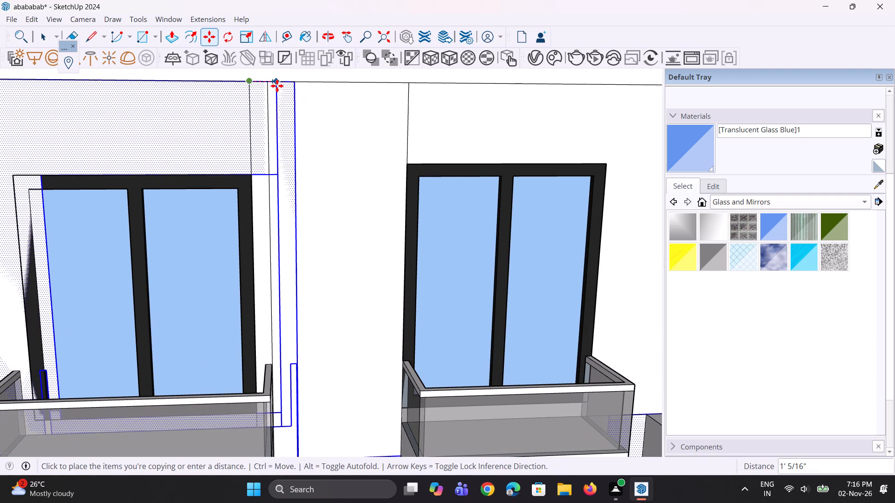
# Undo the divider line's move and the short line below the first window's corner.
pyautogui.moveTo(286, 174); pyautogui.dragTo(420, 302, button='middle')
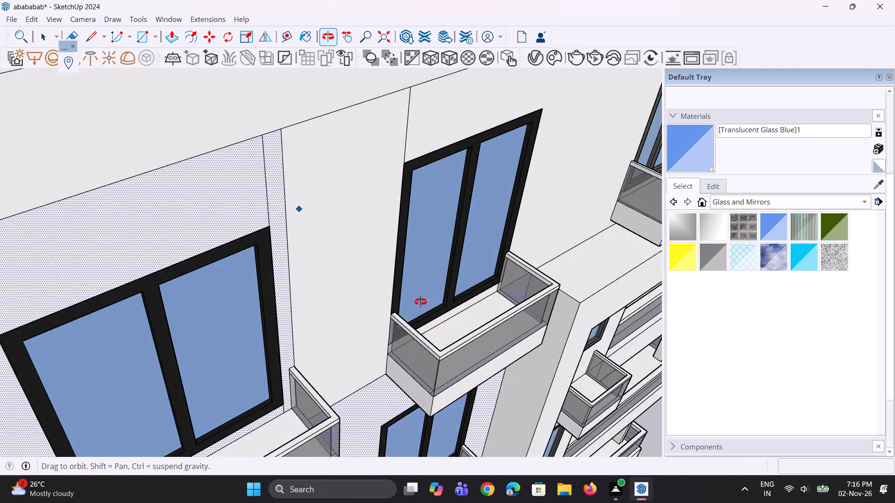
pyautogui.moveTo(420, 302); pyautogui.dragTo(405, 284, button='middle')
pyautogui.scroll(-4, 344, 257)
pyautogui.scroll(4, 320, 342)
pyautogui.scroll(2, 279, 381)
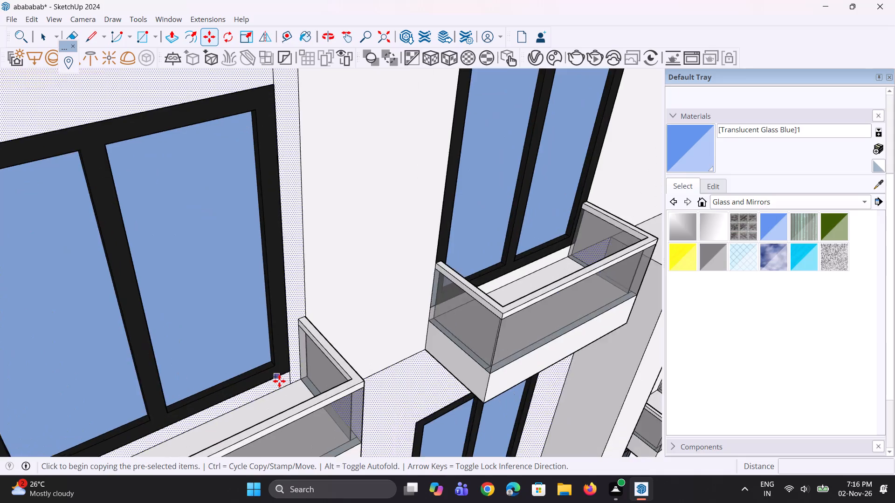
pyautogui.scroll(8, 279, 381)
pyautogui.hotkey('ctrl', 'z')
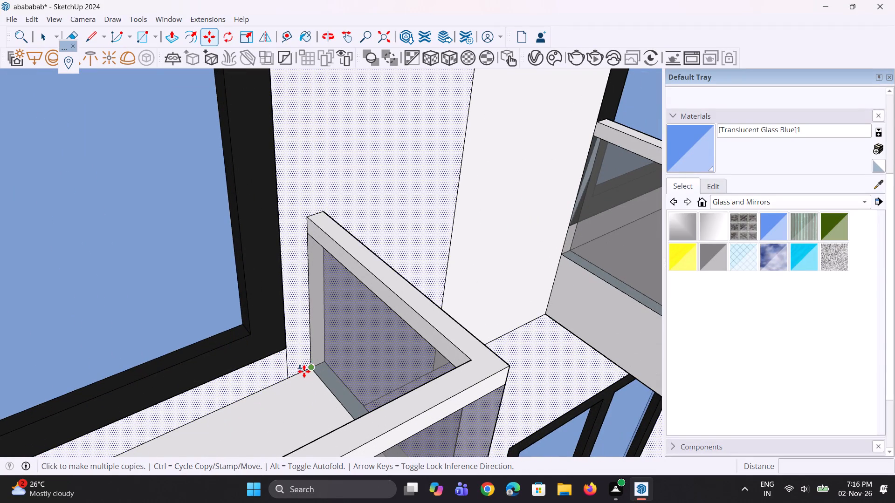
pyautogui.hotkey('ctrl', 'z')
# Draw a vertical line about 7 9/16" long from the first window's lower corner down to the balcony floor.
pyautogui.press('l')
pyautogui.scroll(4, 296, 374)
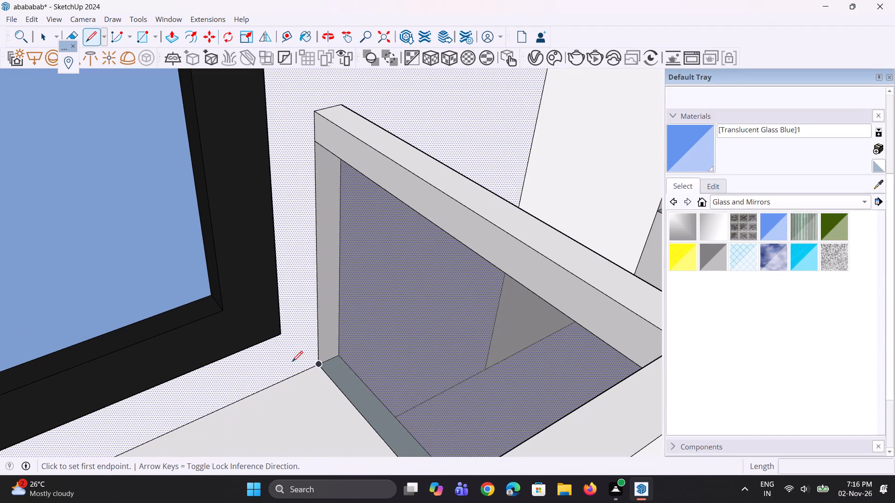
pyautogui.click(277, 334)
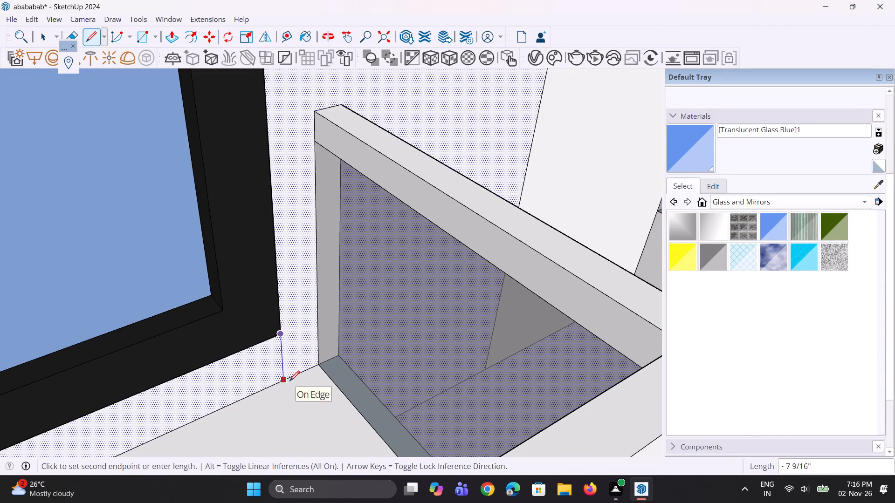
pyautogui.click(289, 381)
# Undo the short corner line and the vertical divider lines on the top-floor wall around the two windows.
pyautogui.moveTo(288, 379); pyautogui.dragTo(281, 353, button='middle')
pyautogui.scroll(-12, 281, 353)
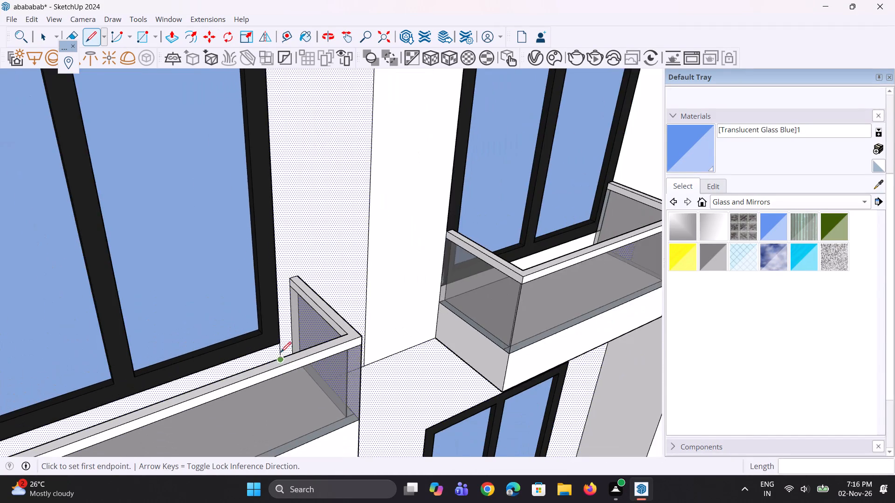
pyautogui.moveTo(292, 345); pyautogui.dragTo(227, 369, button='middle')
pyautogui.scroll(-12, 230, 369)
pyautogui.scroll(4, 236, 251)
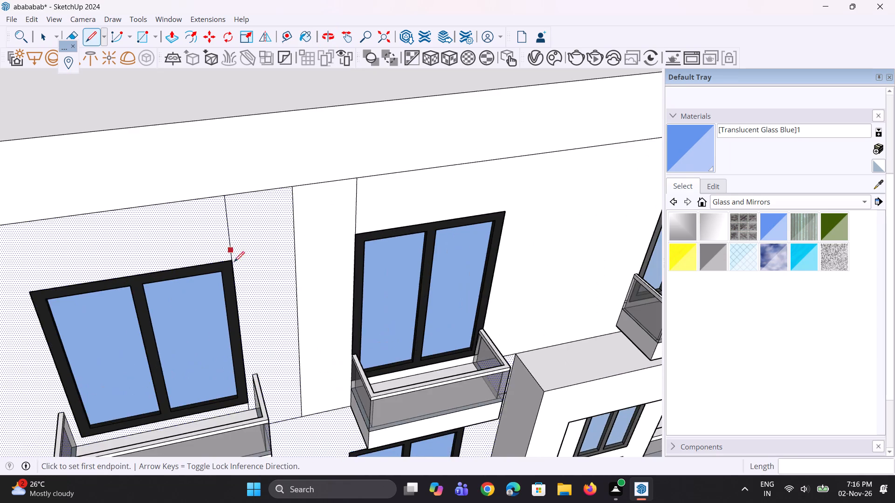
pyautogui.scroll(5, 243, 303)
pyautogui.press('space')
pyautogui.press('space')
pyautogui.scroll(-5, 284, 277)
pyautogui.hotkey('ctrl', 'z')
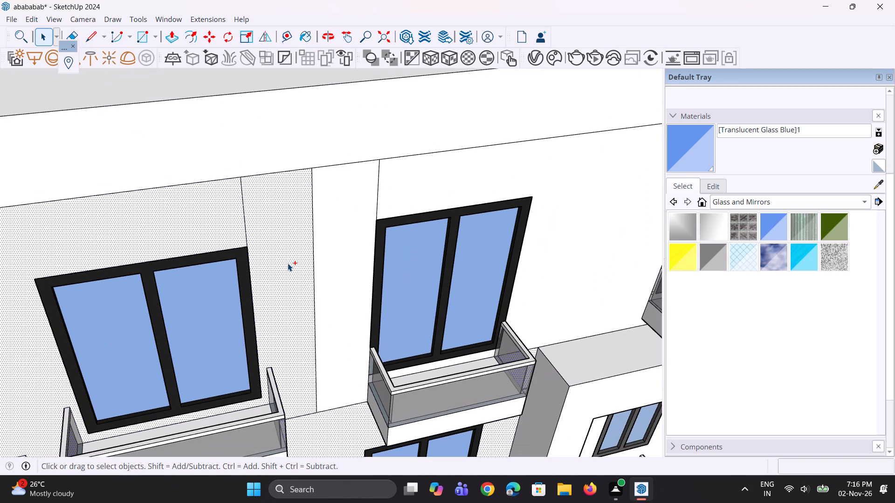
pyautogui.hotkey('ctrl', 'z')
pyautogui.hotkey('ctrl', 'z')
pyautogui.hotkey('ctrl', 'z')
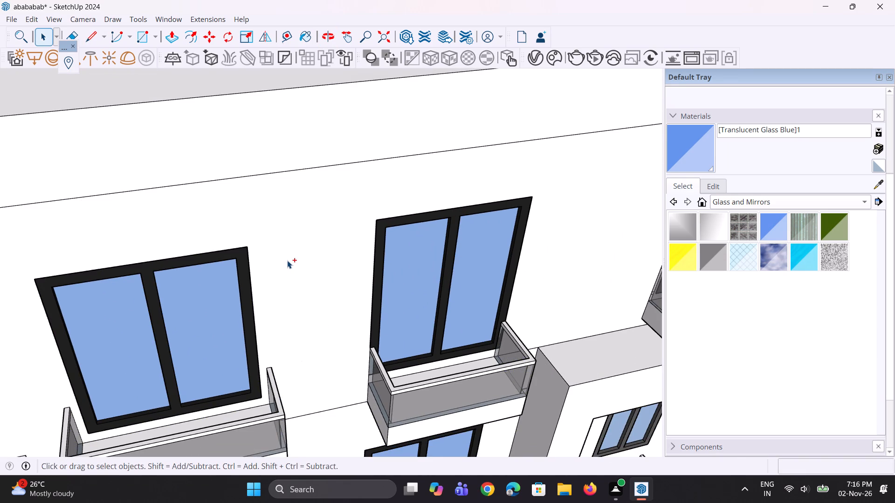
# Select the first top-floor window and examine how its frame meets the wall and balcony.
pyautogui.scroll(-4, 296, 231)
pyautogui.scroll(1, 219, 348)
pyautogui.moveTo(219, 348); pyautogui.dragTo(307, 330, button='middle')
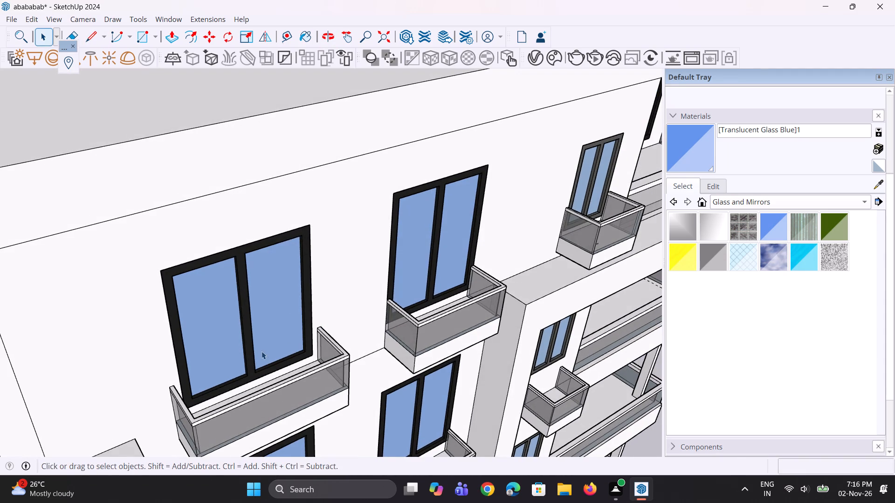
pyautogui.click(262, 351)
pyautogui.scroll(20, 190, 395)
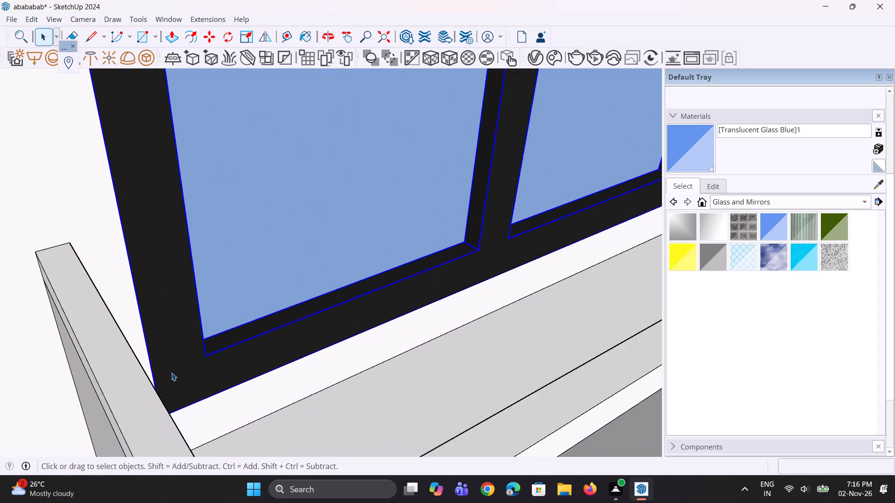
pyautogui.scroll(2, 172, 373)
pyautogui.moveTo(173, 371); pyautogui.dragTo(143, 282, button='middle')
pyautogui.scroll(-11, 142, 279)
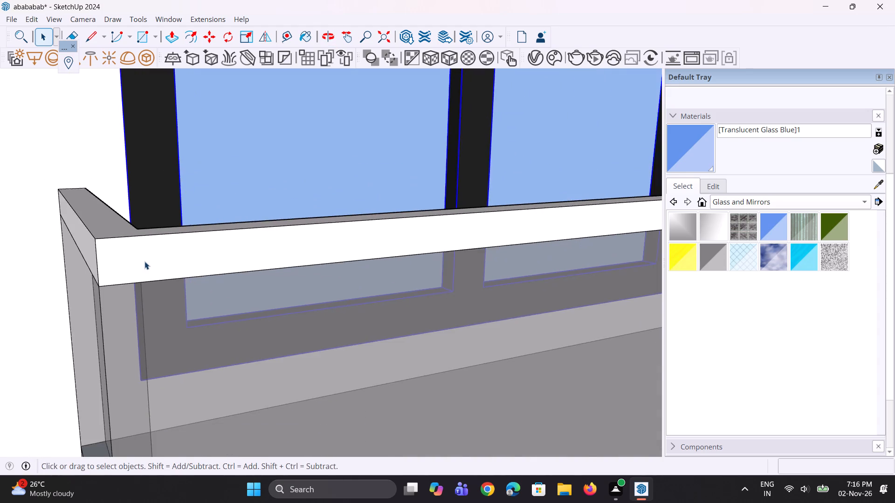
pyautogui.scroll(-20, 145, 261)
pyautogui.scroll(-5, 145, 261)
pyautogui.moveTo(303, 238); pyautogui.dragTo(310, 319, button='middle')
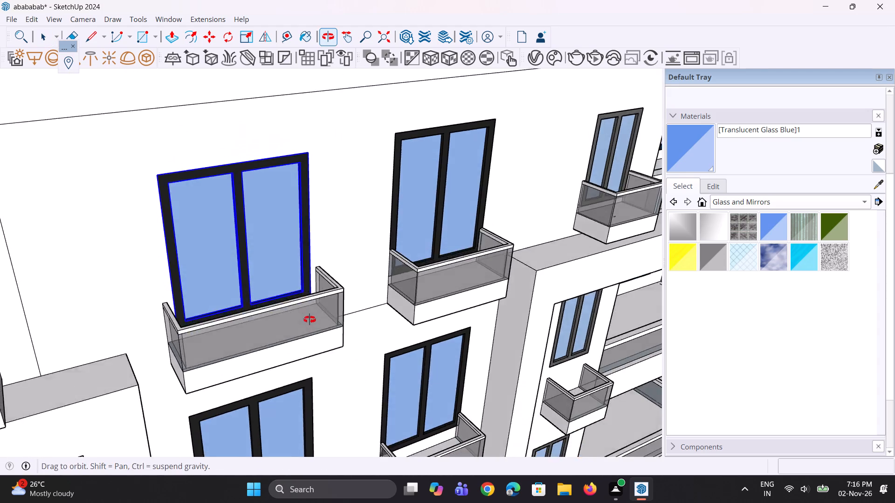
pyautogui.moveTo(310, 319); pyautogui.dragTo(310, 350, button='middle')
# Draw a short vertical line from the first top-floor window's lower corner near the second window down to the balcony edge.
pyautogui.scroll(11, 334, 313)
pyautogui.scroll(11, 322, 306)
pyautogui.press('l')
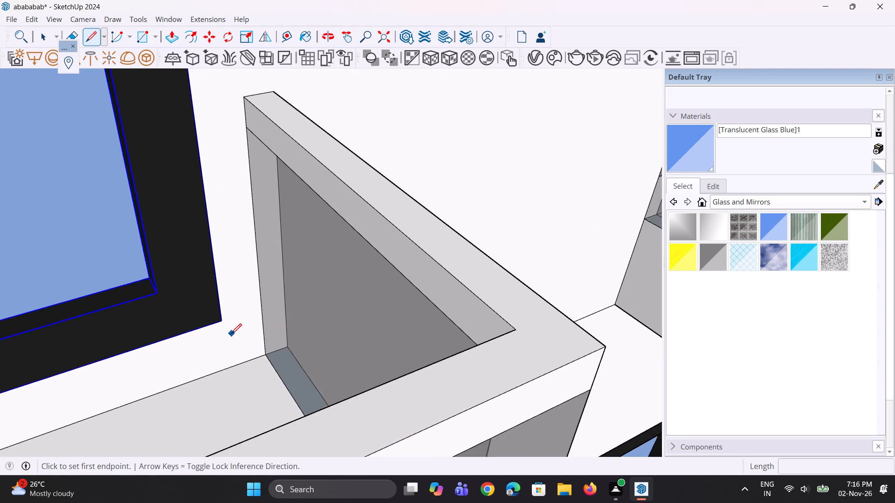
pyautogui.scroll(2, 231, 334)
pyautogui.click(218, 316)
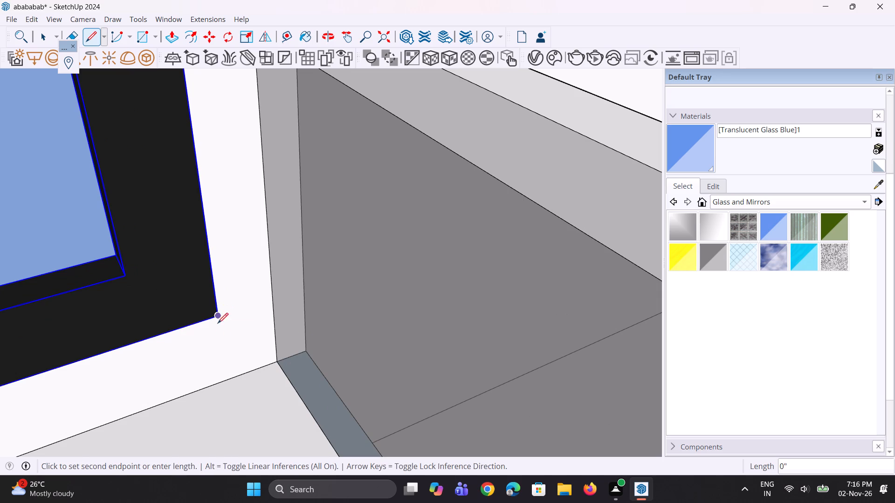
pyautogui.click(226, 383)
pyautogui.scroll(1, 253, 366)
pyautogui.moveTo(222, 370); pyautogui.dragTo(208, 378, button='middle')
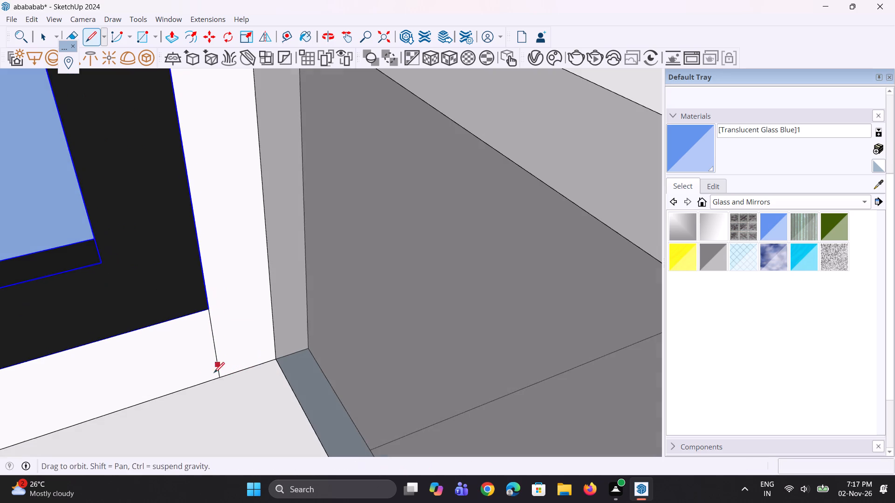
pyautogui.press('space')
pyautogui.click(240, 338)
pyautogui.scroll(-12, 241, 338)
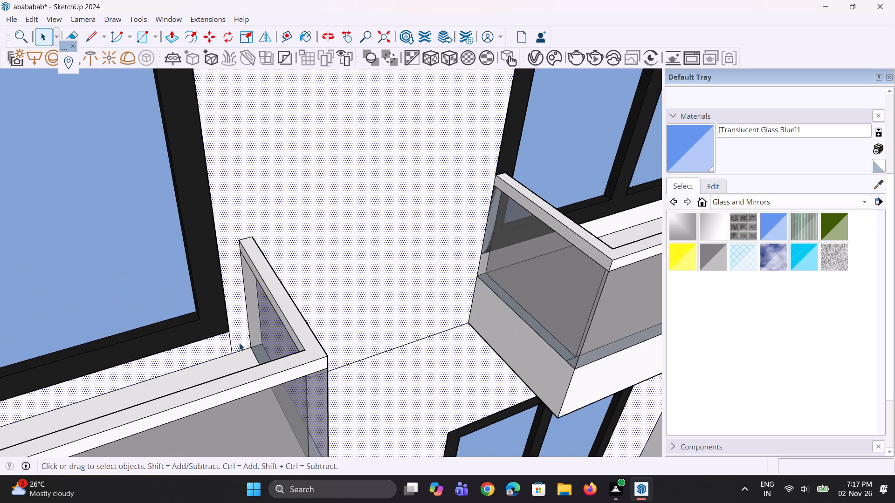
pyautogui.scroll(-12, 240, 342)
pyautogui.scroll(4, 250, 198)
# Draw a vertical line about 3' 6" long from the first window's upper corner up to the wall's top edge.
pyautogui.press('l')
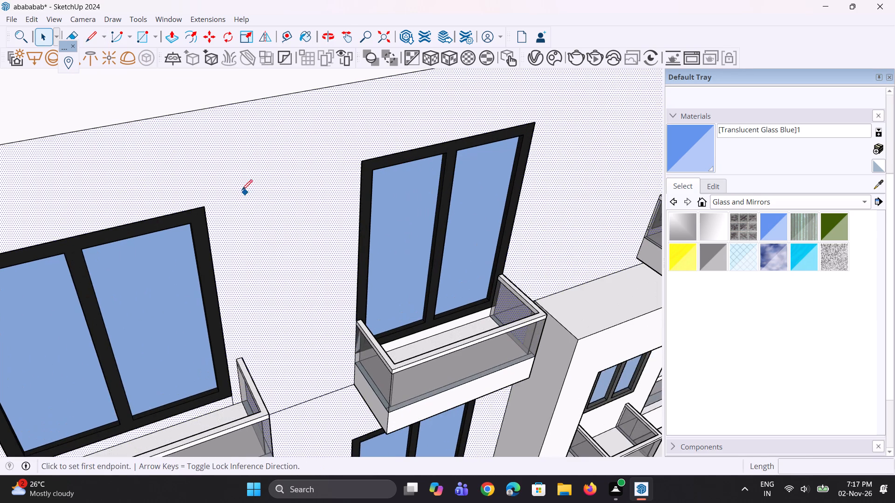
pyautogui.scroll(4, 241, 190)
pyautogui.click(187, 215)
pyautogui.scroll(-4, 173, 154)
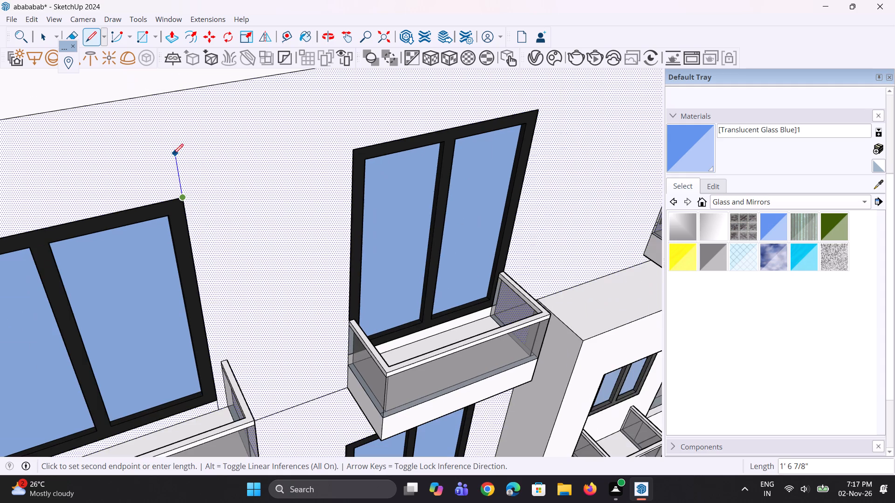
pyautogui.click(167, 95)
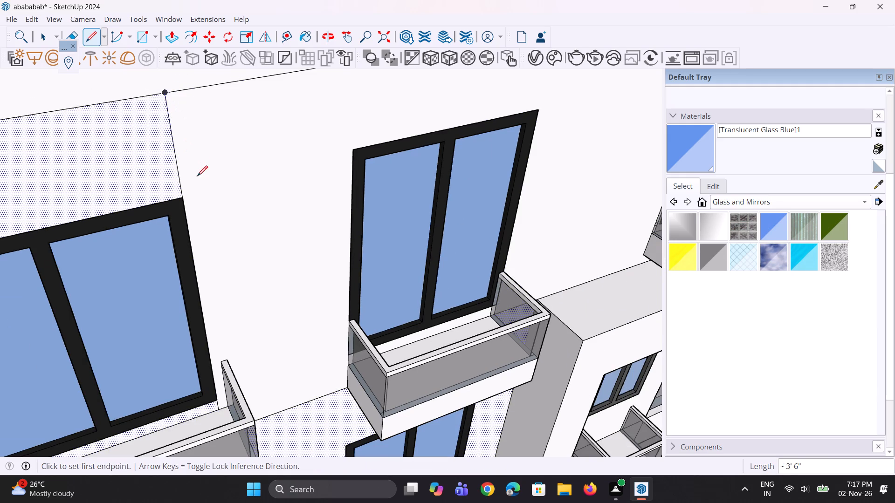
pyautogui.press('space')
pyautogui.click(226, 220)
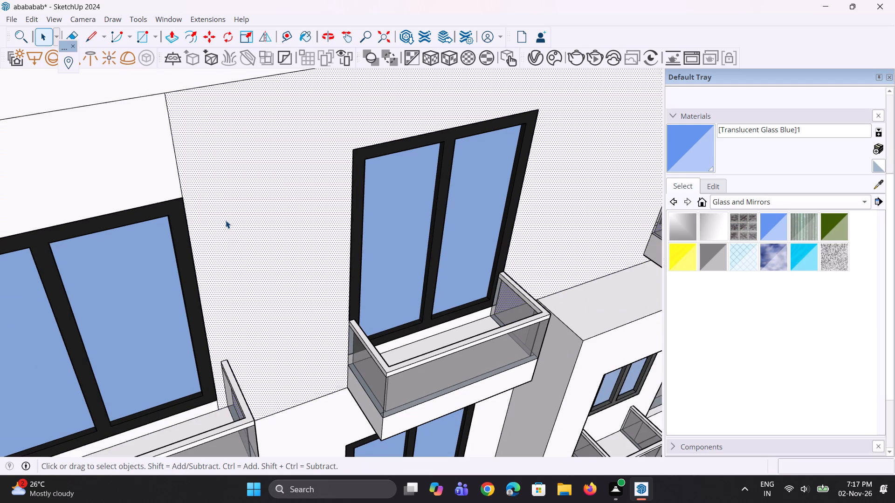
pyautogui.scroll(-4, 231, 293)
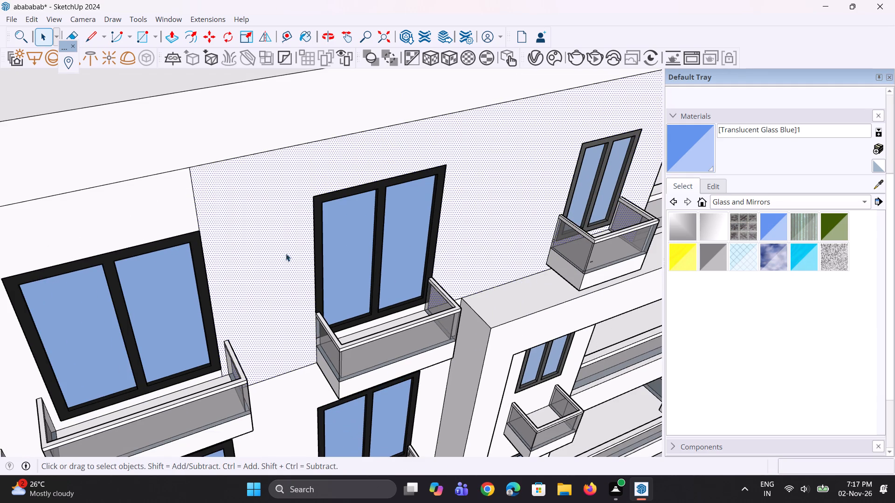
# Draw a vertical line about 3' 1 1/4" long from the second window's near upper corner up to the wall's top edge.
pyautogui.press('l')
pyautogui.scroll(2, 304, 225)
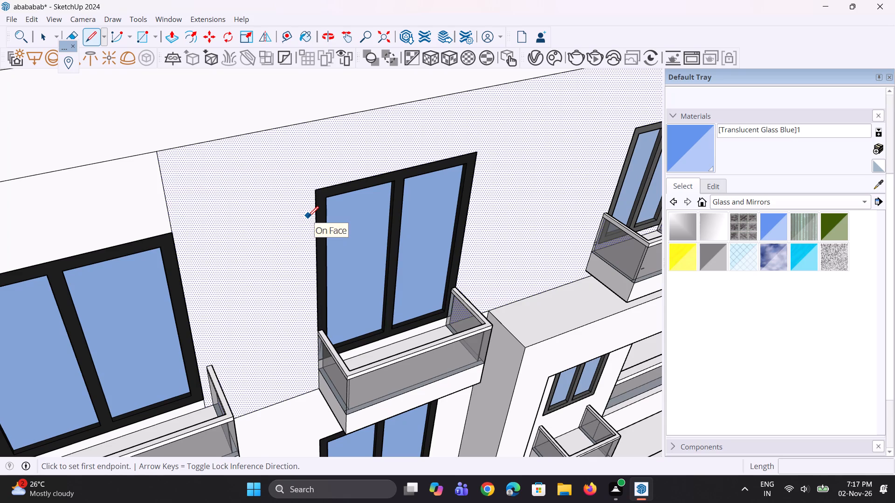
pyautogui.scroll(2, 334, 178)
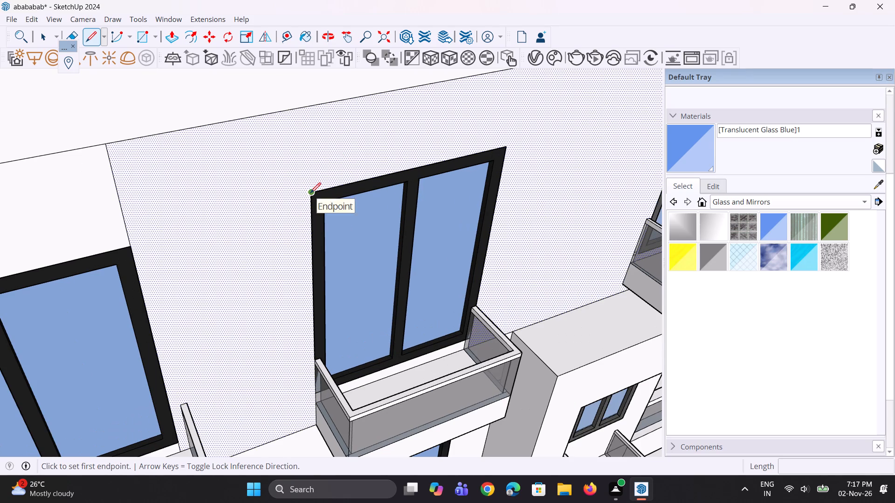
pyautogui.click(310, 193)
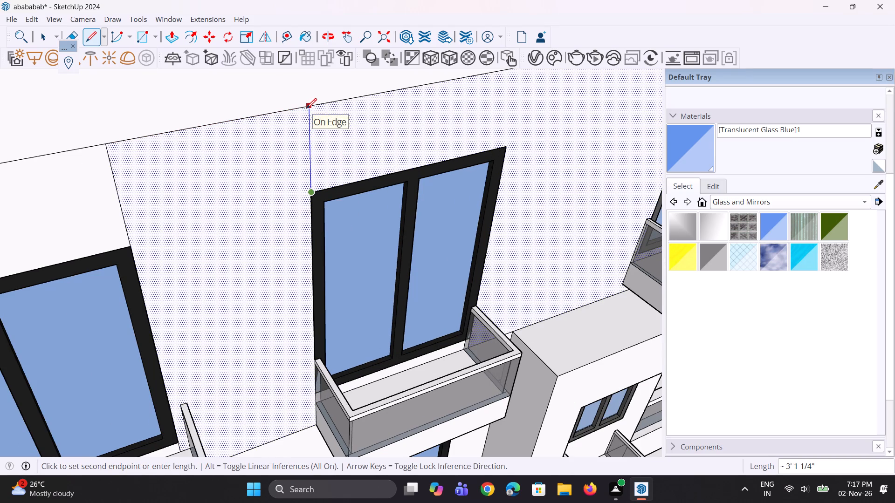
pyautogui.click(306, 109)
pyautogui.press('space')
pyautogui.press('space')
pyautogui.scroll(-4, 262, 226)
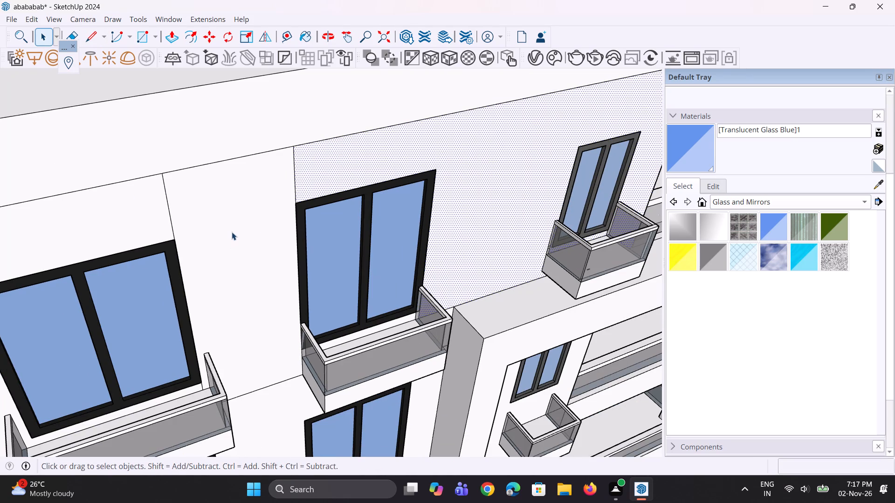
# Draw a vertical line about 15' 6 7/16" long between the two windows, from the wall's top edge to its bottom edge.
pyautogui.press('l')
pyautogui.click(229, 159)
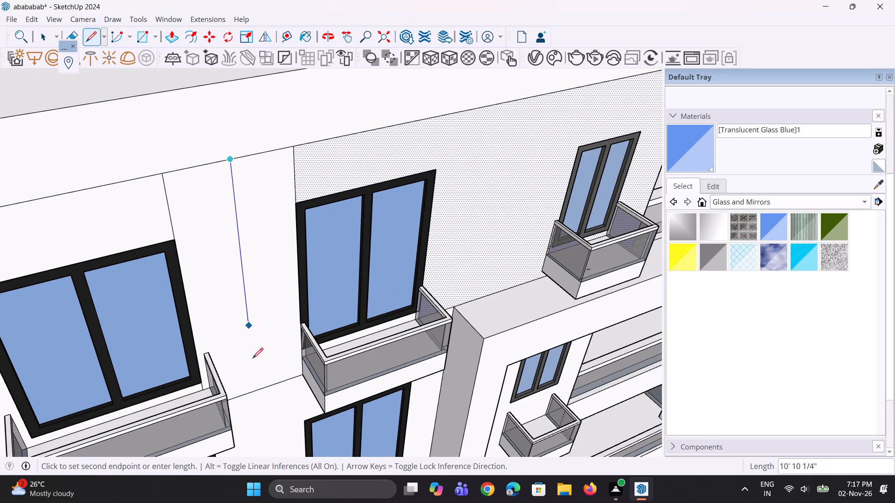
pyautogui.click(257, 387)
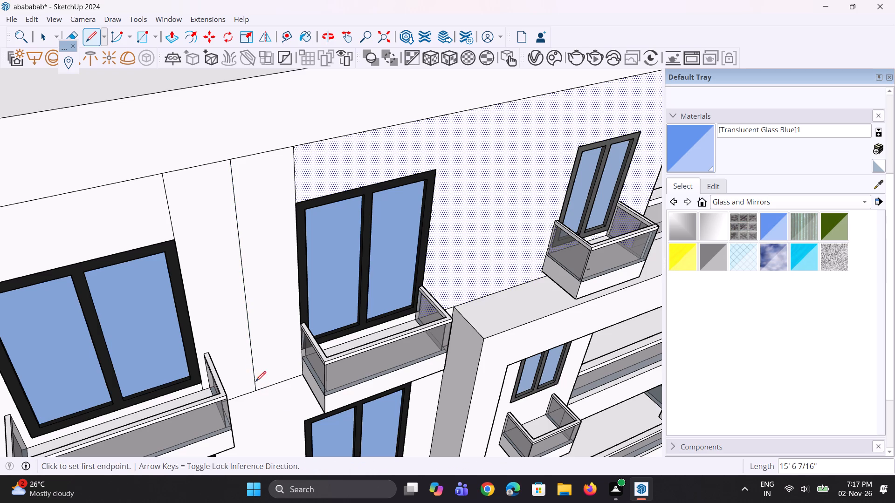
pyautogui.moveTo(272, 322); pyautogui.dragTo(255, 280, button='middle')
pyautogui.press('space')
pyautogui.press('space')
# Move the vertical line between the windows about 2' 4 13/16" to the lower corner where the first balcony meets the wall.
pyautogui.click(237, 298)
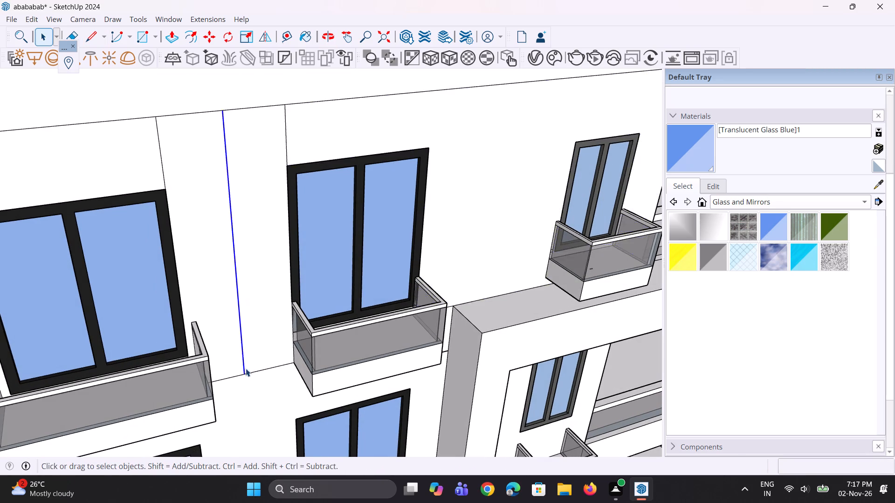
pyautogui.scroll(3, 246, 371)
pyautogui.scroll(-4, 243, 373)
pyautogui.moveTo(245, 374); pyautogui.dragTo(174, 333, button='middle')
pyautogui.scroll(3, 200, 379)
pyautogui.press('m')
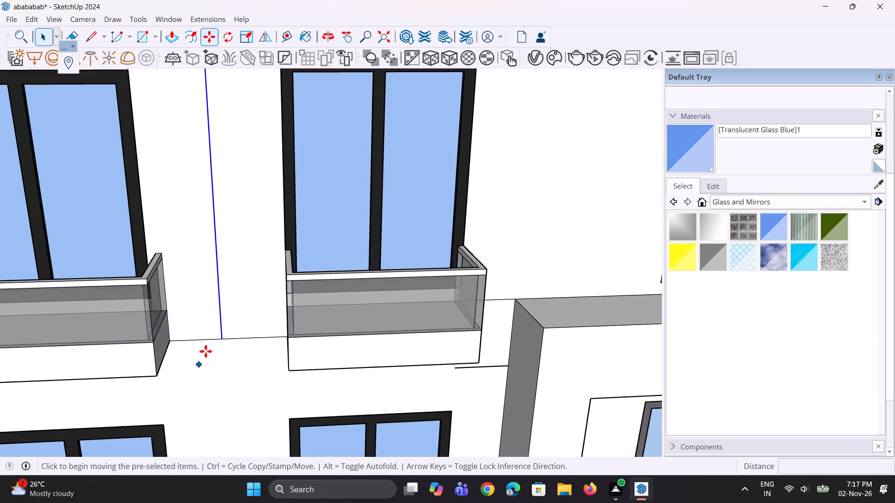
pyautogui.scroll(7, 211, 347)
pyautogui.click(226, 337)
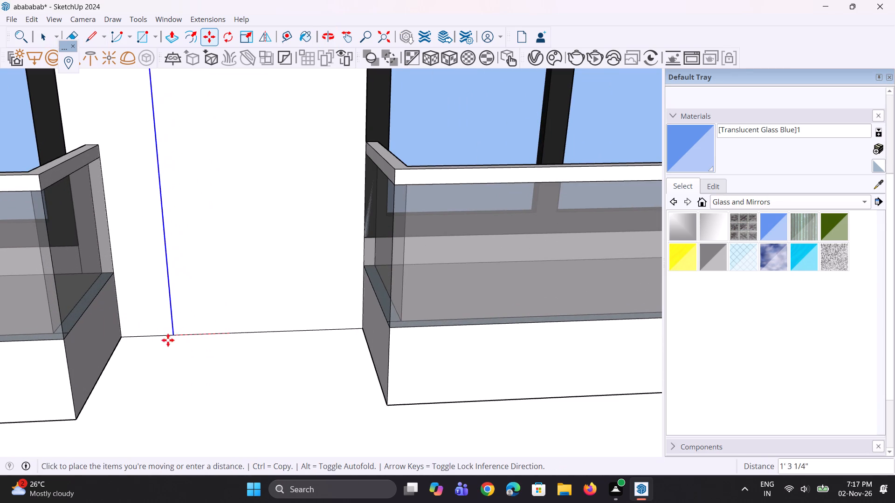
pyautogui.click(126, 337)
pyautogui.scroll(-15, 184, 352)
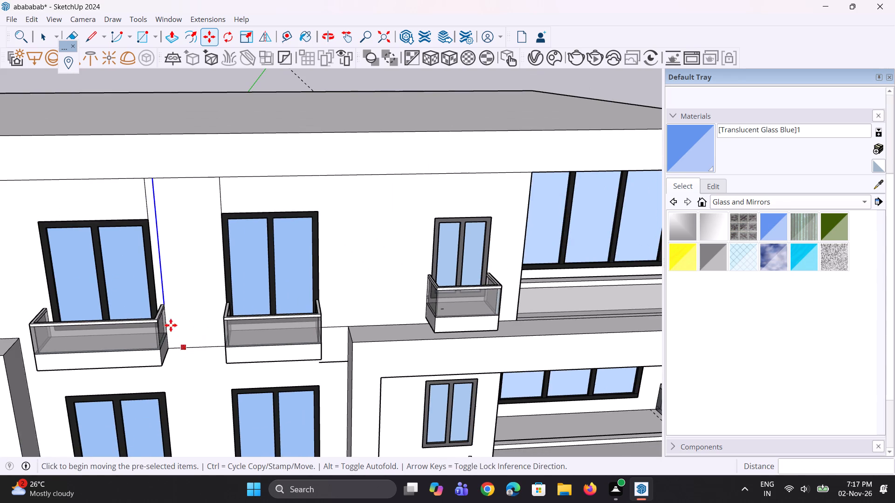
pyautogui.press('space')
pyautogui.scroll(2, 149, 255)
pyautogui.press('space')
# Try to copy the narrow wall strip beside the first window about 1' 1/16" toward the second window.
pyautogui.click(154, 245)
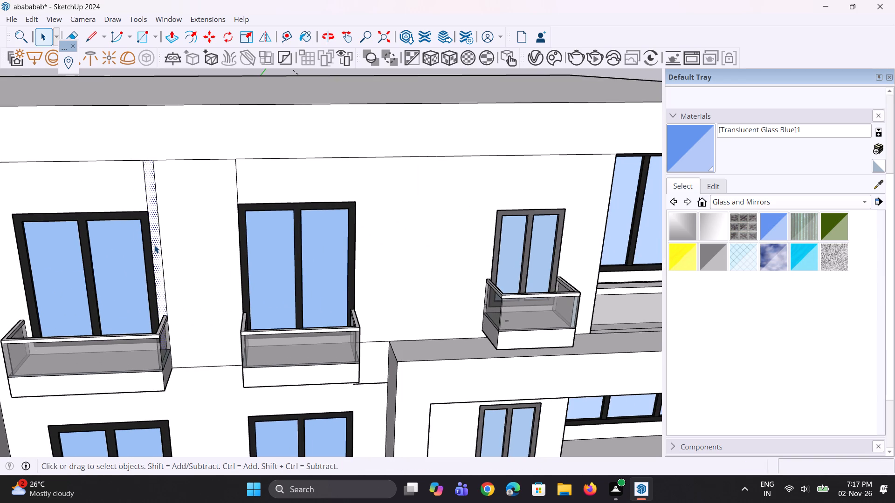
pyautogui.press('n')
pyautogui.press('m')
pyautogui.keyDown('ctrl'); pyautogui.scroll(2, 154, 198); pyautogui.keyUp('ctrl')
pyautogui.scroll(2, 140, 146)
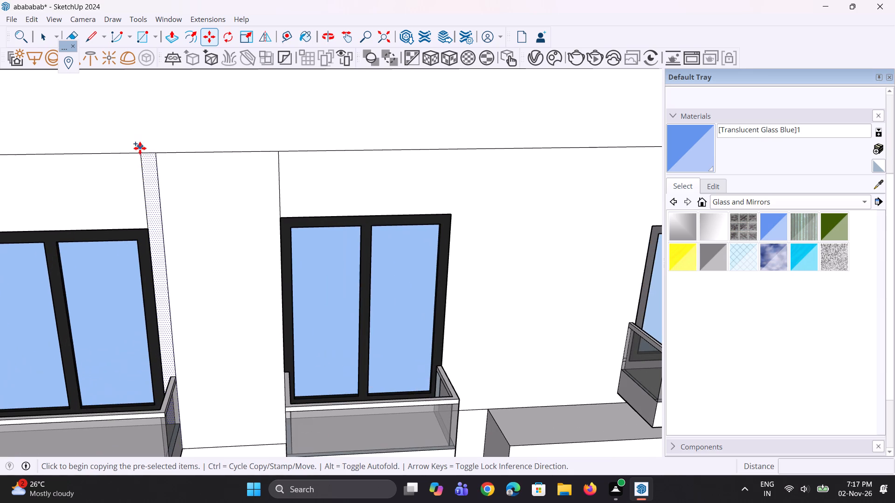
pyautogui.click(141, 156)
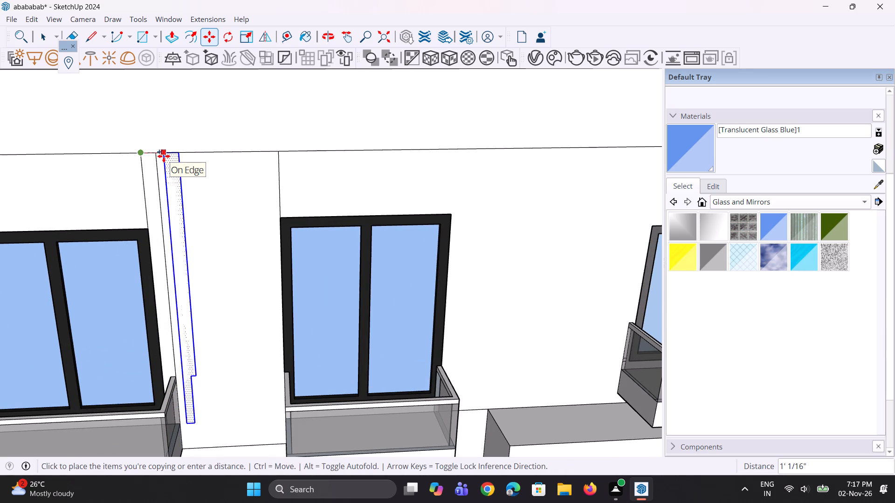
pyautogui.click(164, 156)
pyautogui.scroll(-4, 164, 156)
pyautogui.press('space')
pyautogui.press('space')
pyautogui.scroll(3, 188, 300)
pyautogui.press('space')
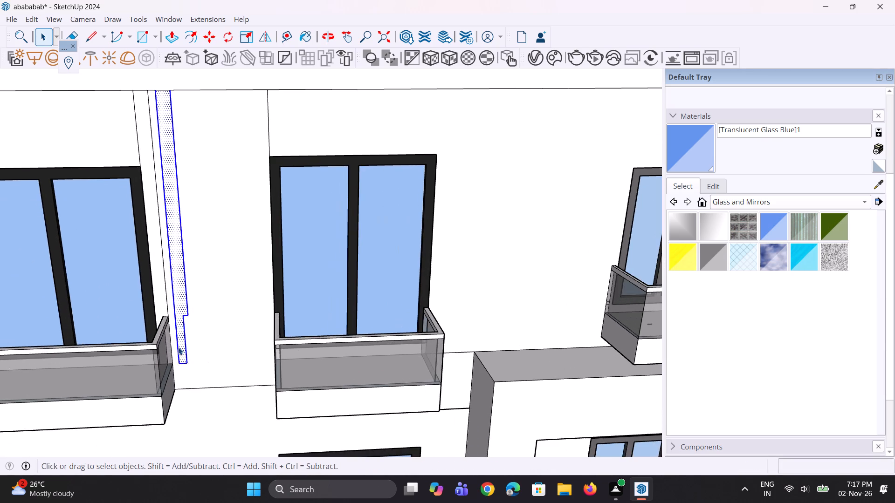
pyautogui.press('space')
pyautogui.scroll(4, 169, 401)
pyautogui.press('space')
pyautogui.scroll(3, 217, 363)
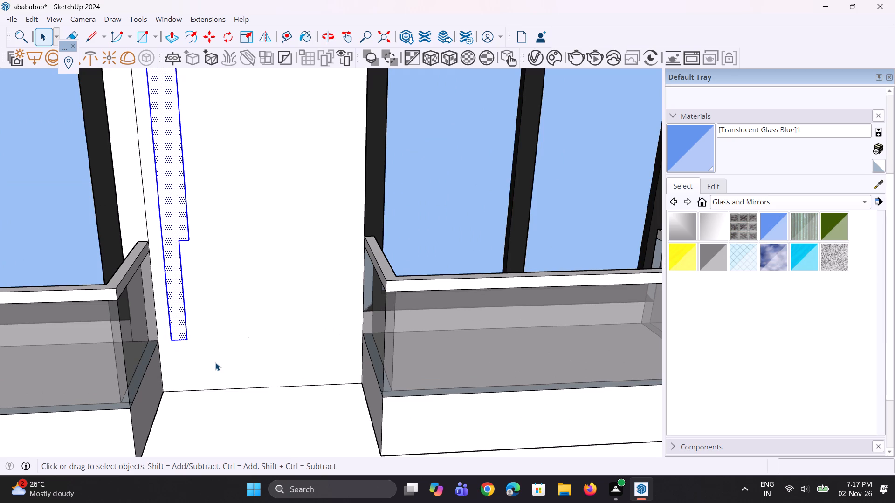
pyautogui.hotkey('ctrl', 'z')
# Copy the narrow strip beside the first window about 11 1/16" toward the second window and repeat it as 7 copies.
pyautogui.scroll(-5, 214, 361)
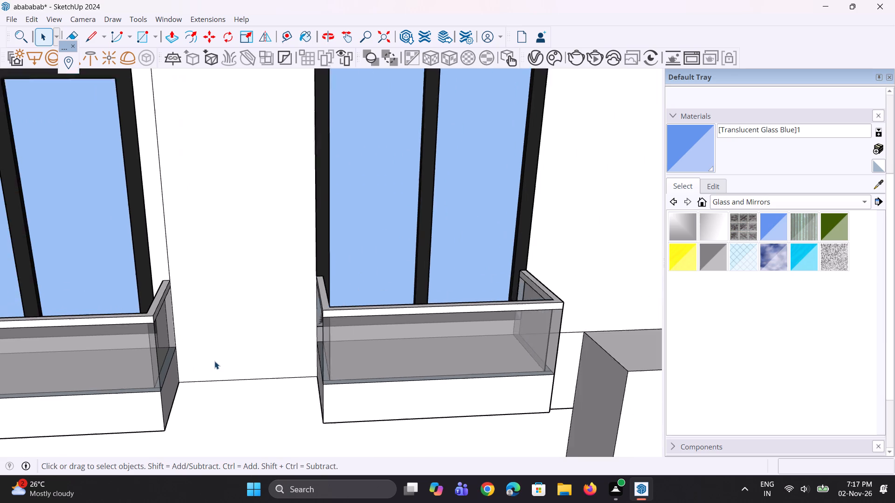
pyautogui.press('space')
pyautogui.press('space')
pyautogui.click(160, 267)
pyautogui.scroll(-5, 195, 338)
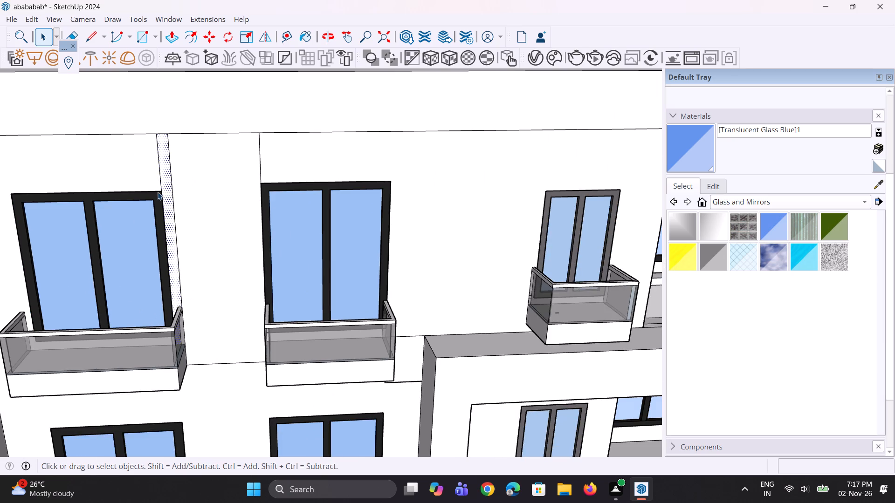
pyautogui.press('m')
pyautogui.scroll(4, 138, 128)
pyautogui.click(165, 136)
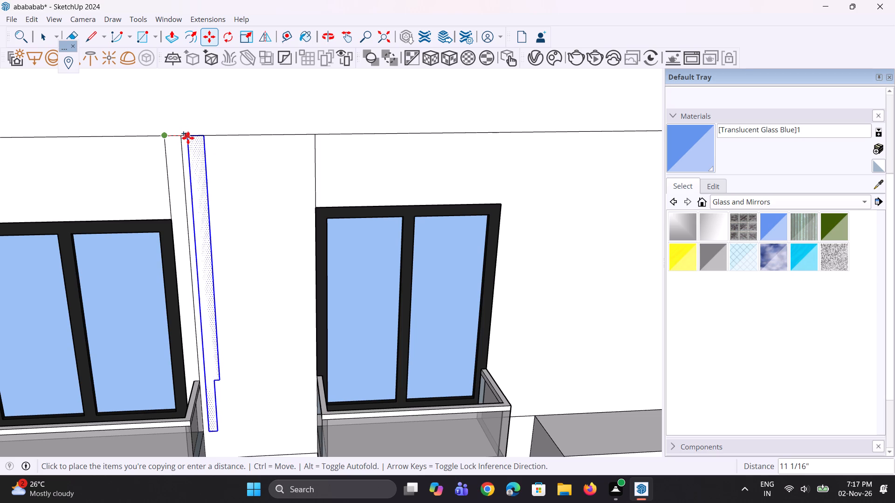
pyautogui.click(188, 138)
pyautogui.write('*7')
pyautogui.press('Return')
pyautogui.scroll(2, 194, 154)
pyautogui.scroll(-5, 274, 240)
pyautogui.press('space')
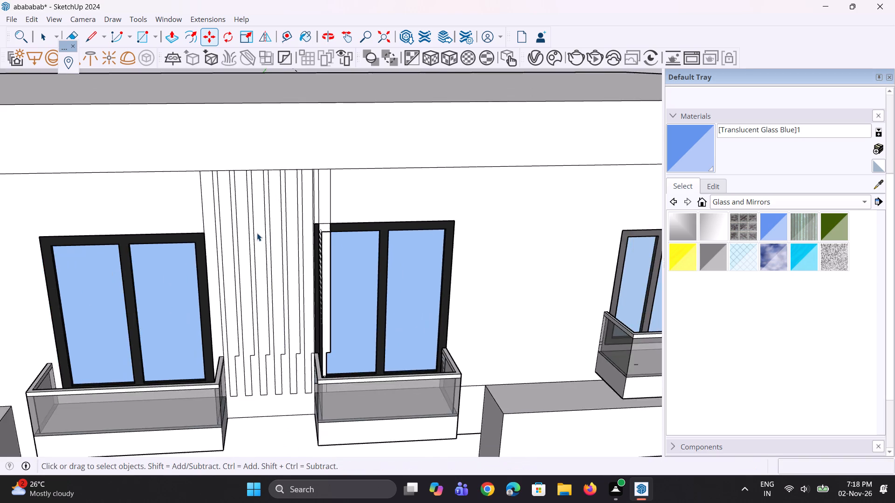
pyautogui.scroll(-5, 257, 233)
pyautogui.press('space')
pyautogui.press('space')
# Erase the edges of the last copied strip that overlap the second window's glass.
pyautogui.scroll(4, 280, 374)
pyautogui.scroll(6, 302, 314)
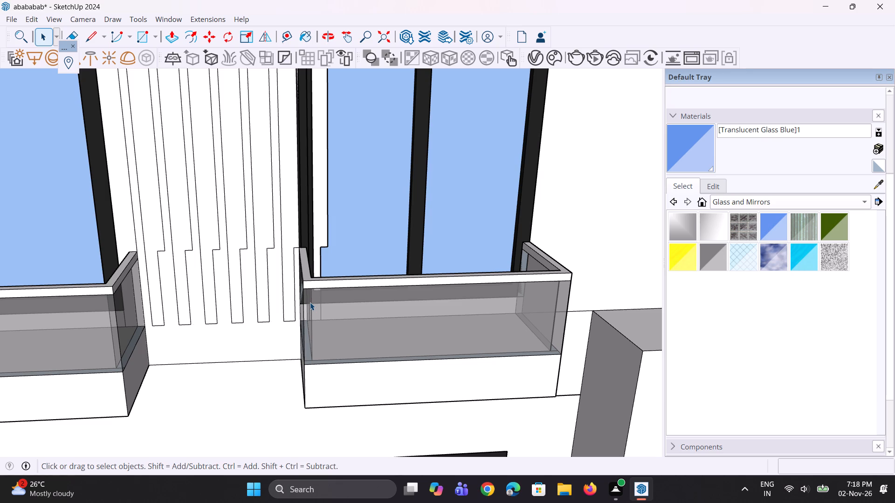
pyautogui.press('space')
pyautogui.press('space')
pyautogui.scroll(1, 328, 310)
pyautogui.scroll(-4, 328, 310)
pyautogui.press('e')
pyautogui.scroll(3, 333, 246)
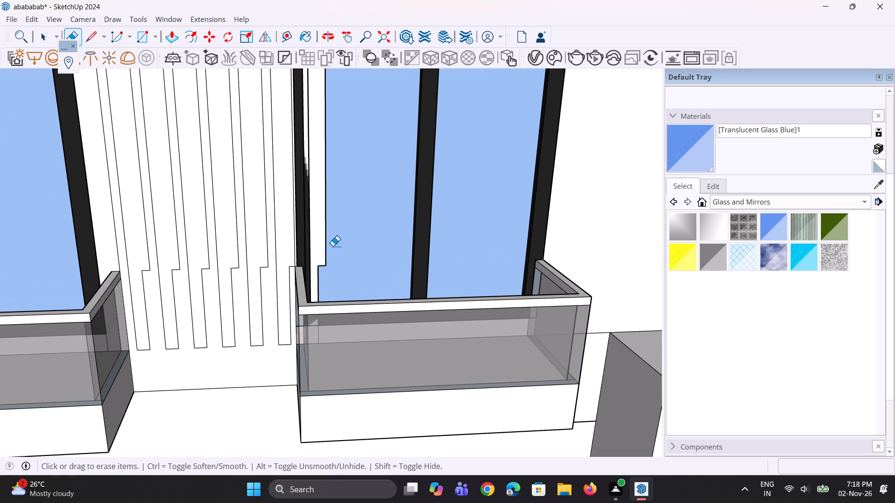
pyautogui.click(325, 250)
pyautogui.click(320, 267)
pyautogui.moveTo(320, 276); pyautogui.dragTo(319, 285)
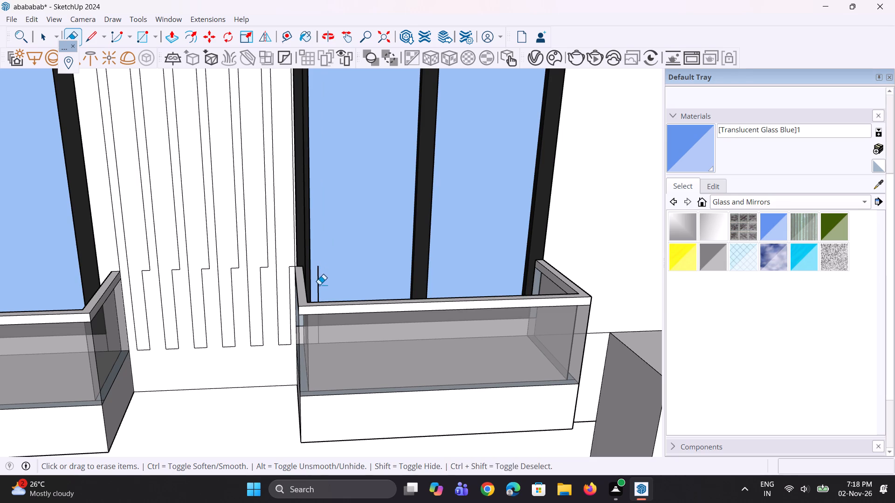
pyautogui.moveTo(319, 285); pyautogui.dragTo(319, 285)
pyautogui.click(306, 261)
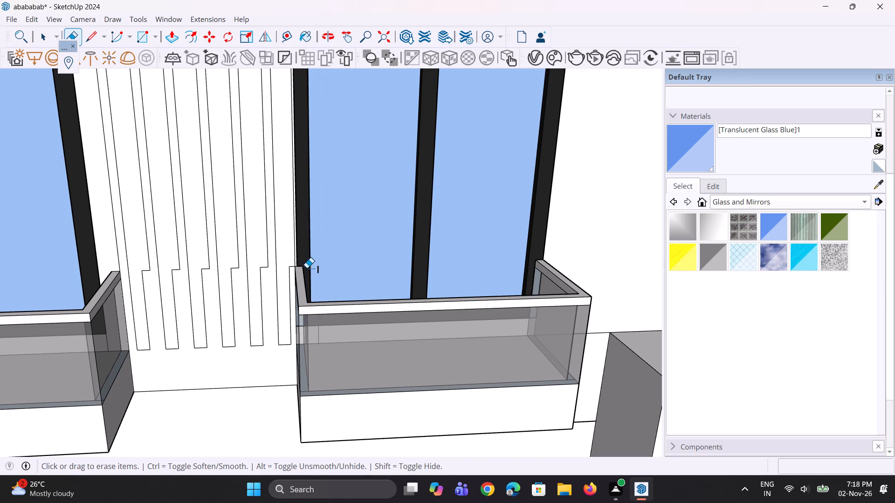
pyautogui.scroll(-3, 323, 331)
pyautogui.scroll(3, 324, 277)
pyautogui.click(316, 283)
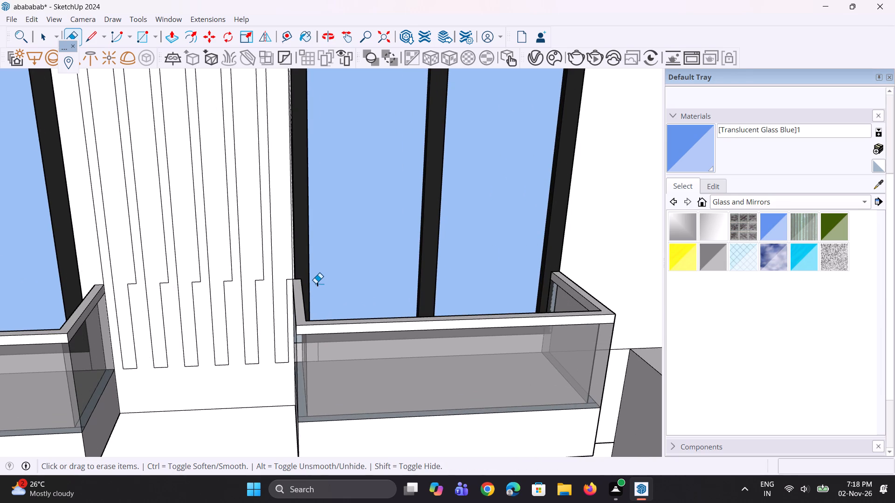
# Erase the leftover strip lines below the second window's frame and the short stray line across its glass.
pyautogui.scroll(1, 316, 286)
pyautogui.moveTo(316, 286); pyautogui.dragTo(316, 339, button='middle')
pyautogui.scroll(2, 314, 334)
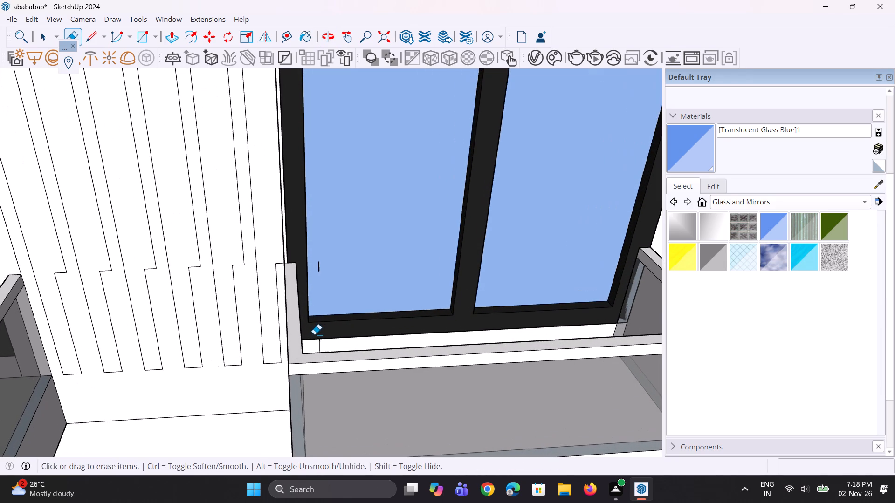
pyautogui.scroll(3, 314, 334)
pyautogui.scroll(-3, 314, 334)
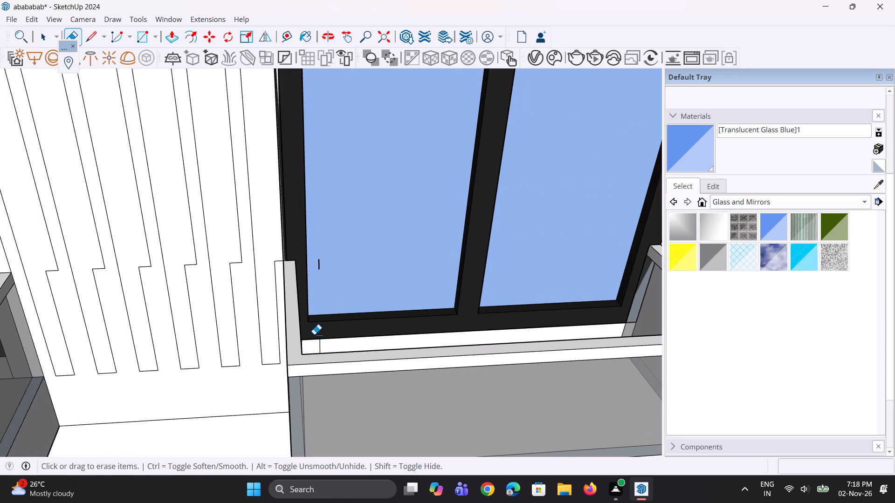
pyautogui.scroll(-2, 314, 334)
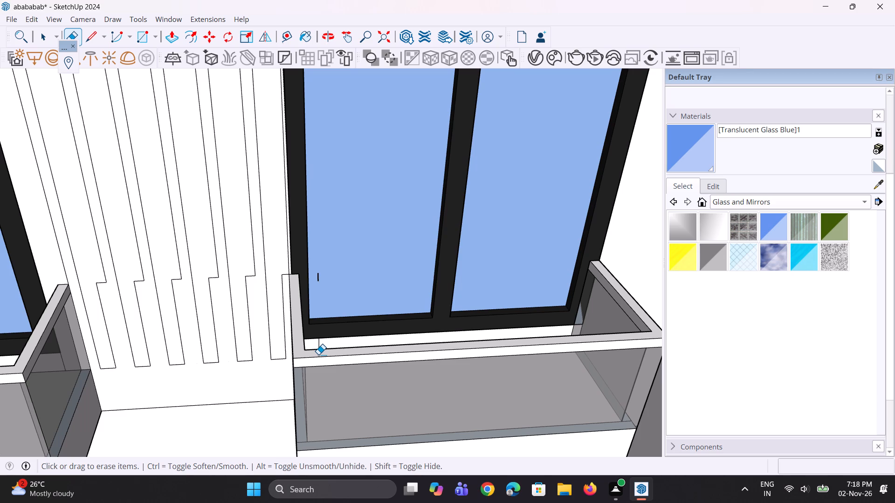
pyautogui.moveTo(320, 355); pyautogui.dragTo(323, 374, button='middle')
pyautogui.scroll(-1, 322, 364)
pyautogui.scroll(8, 325, 360)
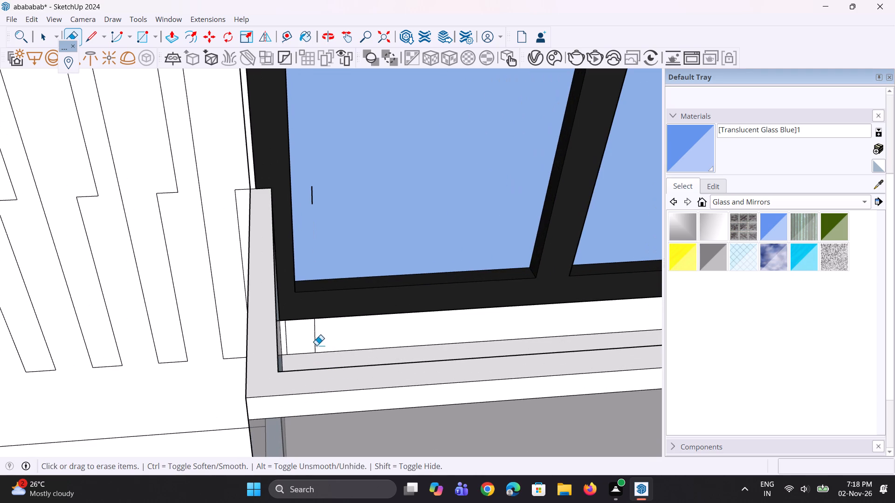
pyautogui.moveTo(316, 345); pyautogui.dragTo(309, 345)
pyautogui.moveTo(290, 341); pyautogui.dragTo(286, 342)
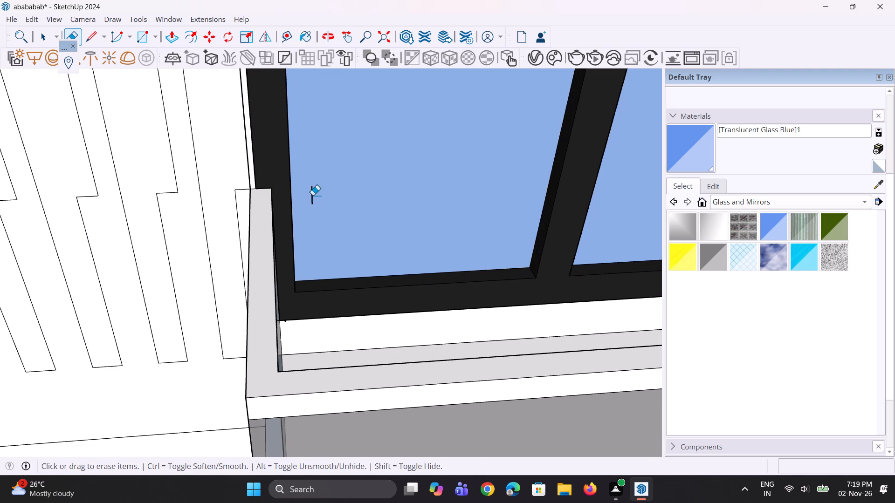
pyautogui.click(313, 195)
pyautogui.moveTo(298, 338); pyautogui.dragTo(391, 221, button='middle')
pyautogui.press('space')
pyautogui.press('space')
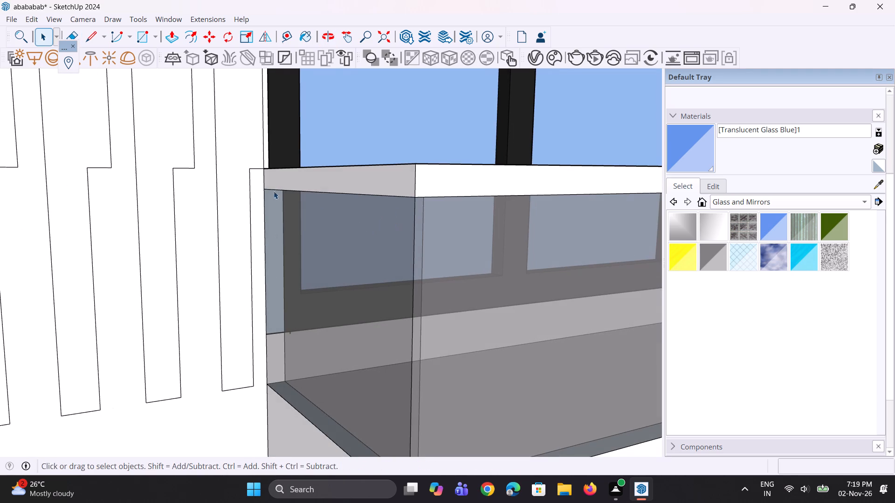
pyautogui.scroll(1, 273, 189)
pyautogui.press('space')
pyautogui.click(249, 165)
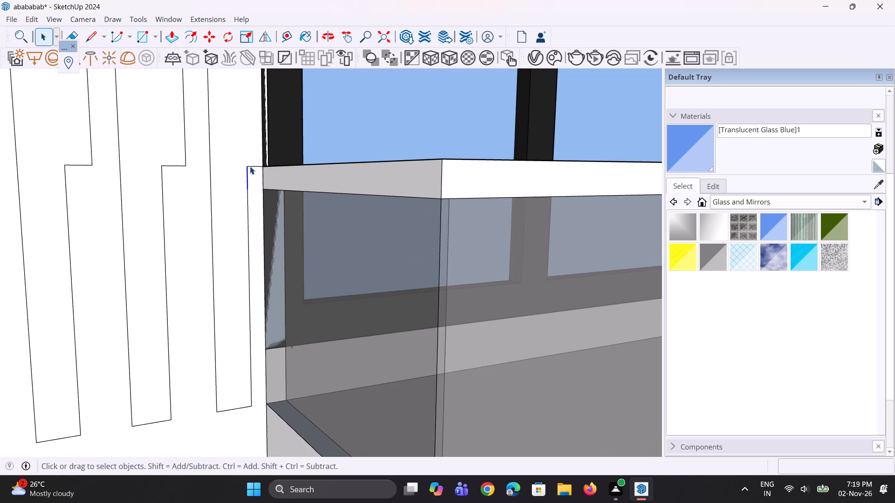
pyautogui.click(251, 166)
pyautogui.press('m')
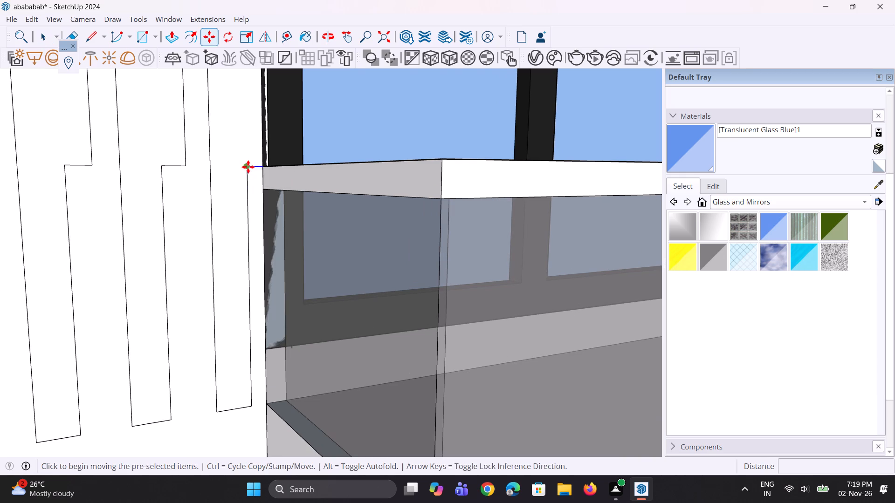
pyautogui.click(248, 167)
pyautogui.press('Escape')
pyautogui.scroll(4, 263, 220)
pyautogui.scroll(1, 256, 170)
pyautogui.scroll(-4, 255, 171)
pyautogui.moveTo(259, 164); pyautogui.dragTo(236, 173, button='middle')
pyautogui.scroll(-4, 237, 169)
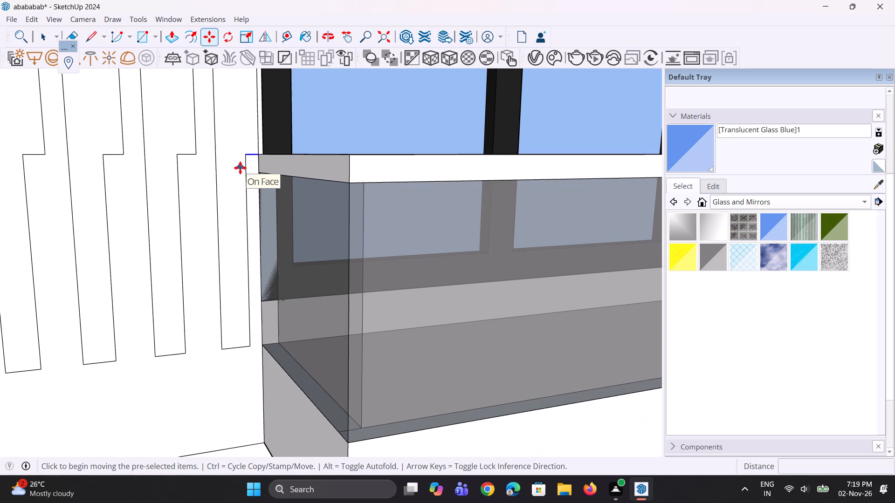
# Erase the short step edge and the lower vertical edge of the strip closest to the second balcony.
pyautogui.press('e')
pyautogui.click(248, 156)
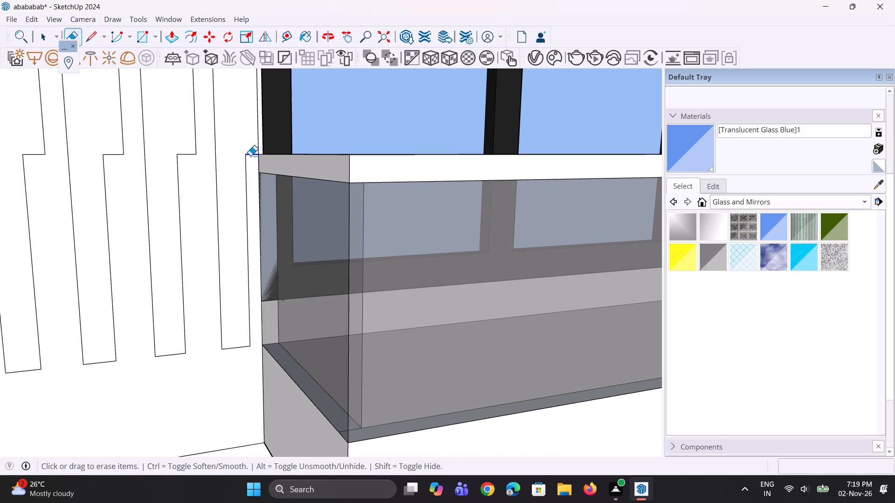
pyautogui.scroll(-15, 260, 241)
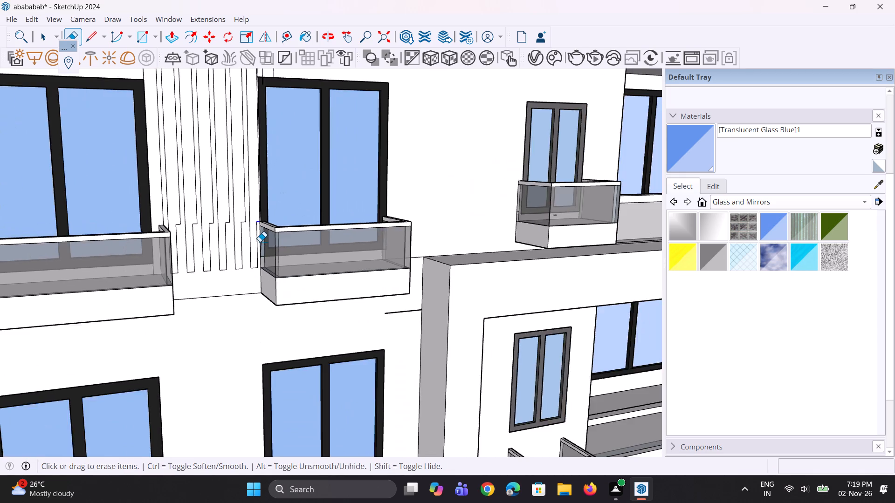
pyautogui.scroll(-5, 260, 242)
pyautogui.scroll(4, 267, 140)
pyautogui.scroll(3, 248, 225)
pyautogui.scroll(5, 264, 287)
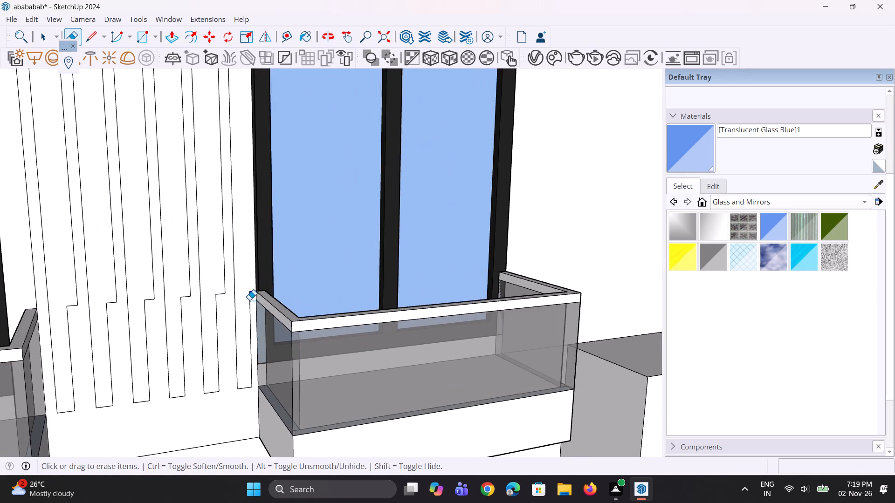
pyautogui.scroll(11, 248, 300)
pyautogui.click(256, 283)
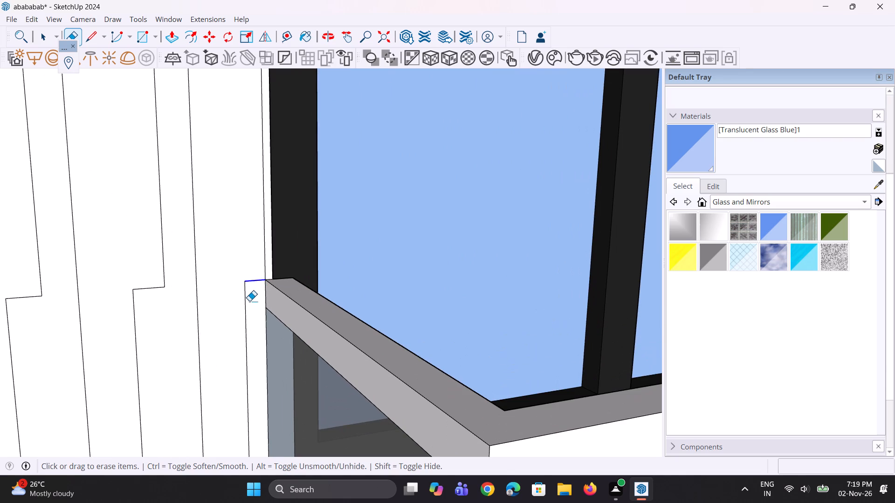
pyautogui.moveTo(248, 278); pyautogui.dragTo(252, 294)
pyautogui.click(246, 292)
pyautogui.scroll(-3, 249, 272)
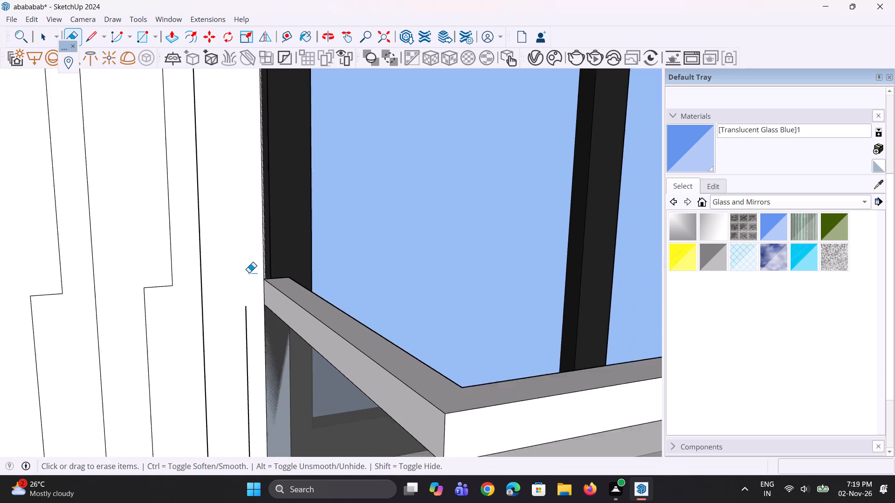
pyautogui.scroll(-2, 249, 272)
pyautogui.click(244, 342)
pyautogui.click(248, 340)
pyautogui.scroll(-5, 246, 267)
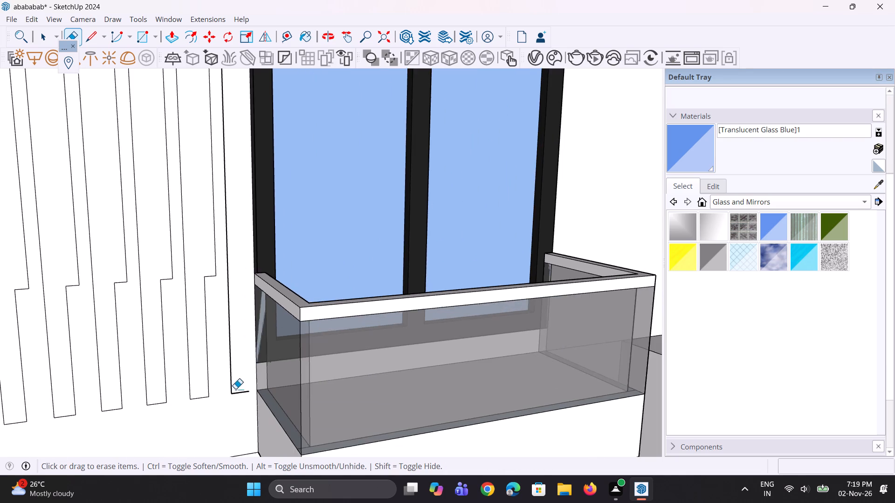
# Move the bottom edge of the strip closest to the second balcony down about 1' 6 7/16" to the wall's lower edge.
pyautogui.scroll(4, 234, 406)
pyautogui.scroll(-5, 253, 335)
pyautogui.scroll(4, 232, 377)
pyautogui.press('space')
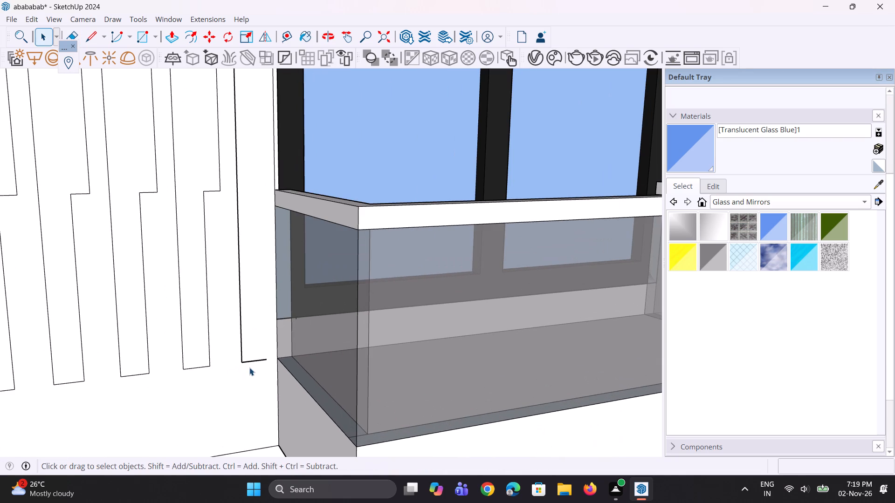
pyautogui.click(252, 361)
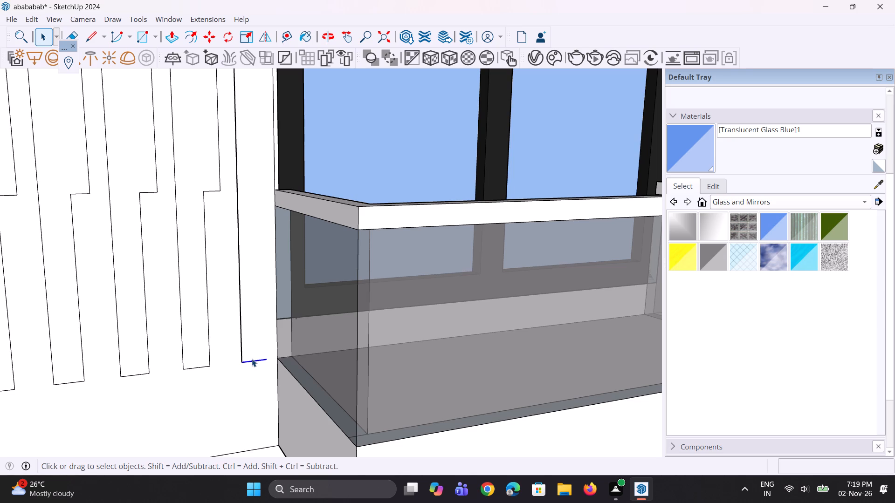
pyautogui.press('m')
pyautogui.scroll(-9, 229, 316)
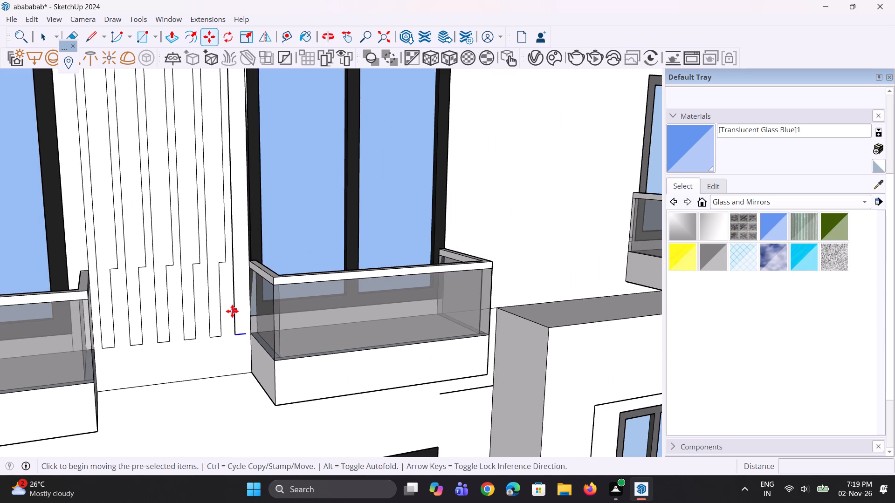
pyautogui.scroll(5, 215, 395)
pyautogui.scroll(4, 194, 465)
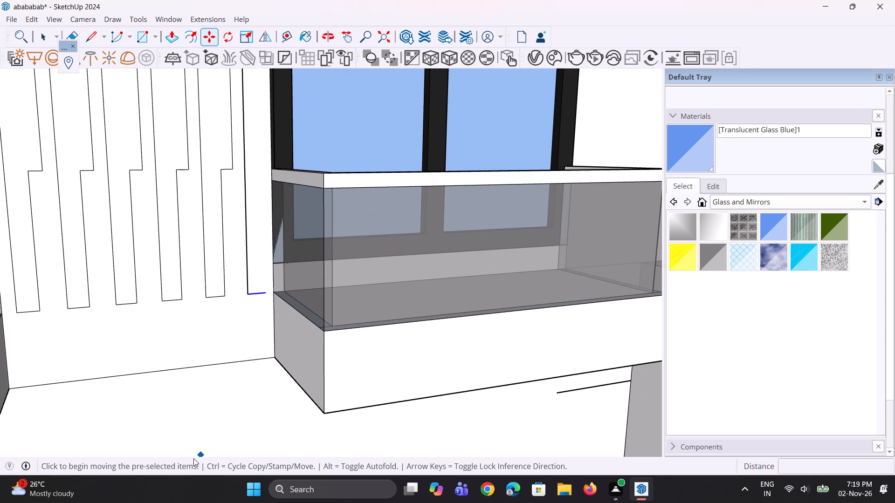
pyautogui.scroll(1, 193, 458)
pyautogui.scroll(-4, 205, 391)
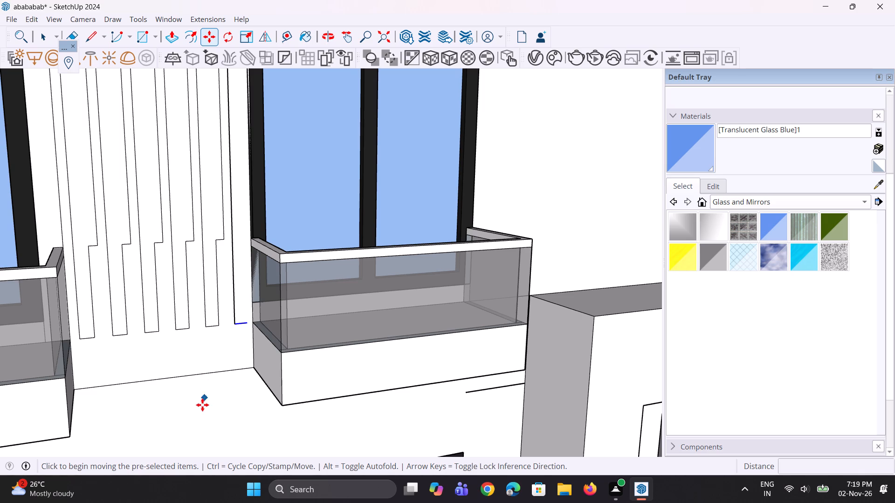
pyautogui.scroll(4, 202, 405)
pyautogui.scroll(3, 244, 306)
pyautogui.click(252, 277)
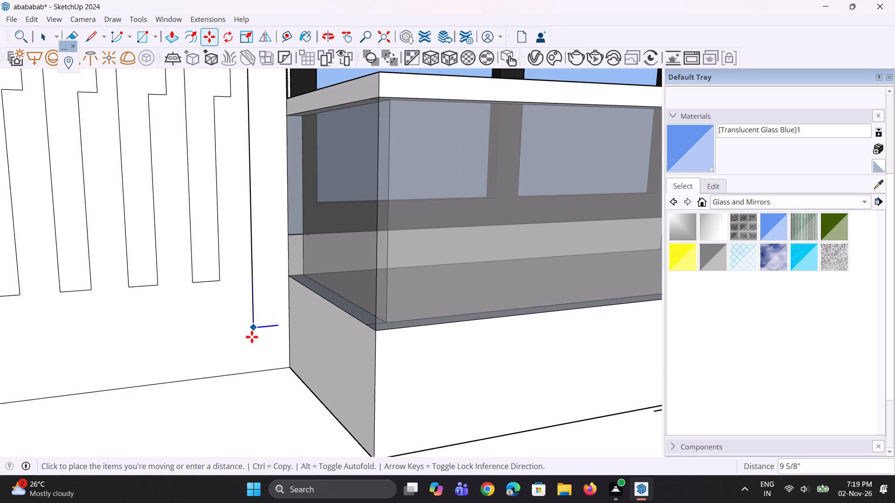
pyautogui.click(254, 371)
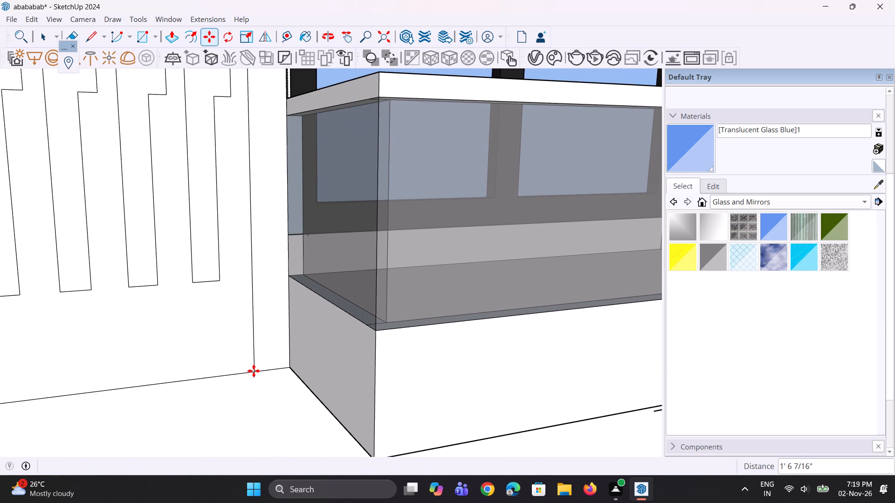
pyautogui.scroll(-4, 254, 371)
pyautogui.moveTo(255, 371); pyautogui.dragTo(241, 366, button='middle')
pyautogui.scroll(-4, 255, 367)
pyautogui.press('space')
pyautogui.press('space')
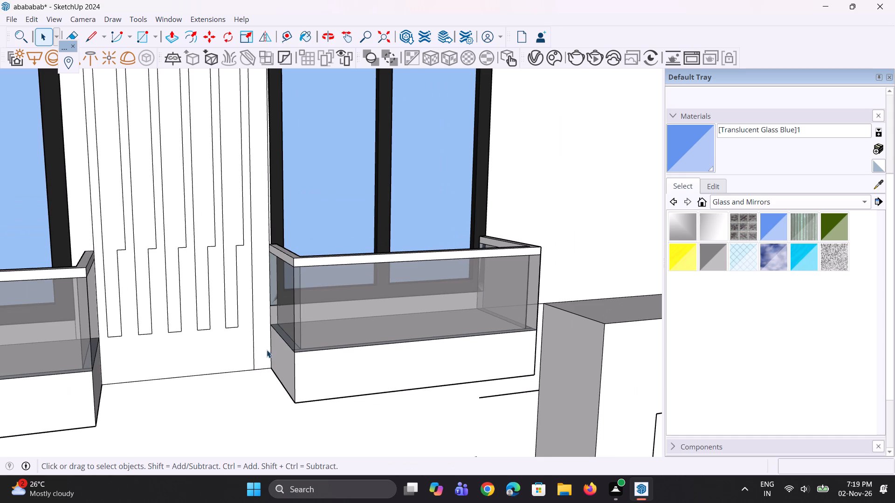
# Move the short step edge of the adjacent stepped strip down about 2' 9" to line up with that strip's bottom edge.
pyautogui.scroll(3, 234, 236)
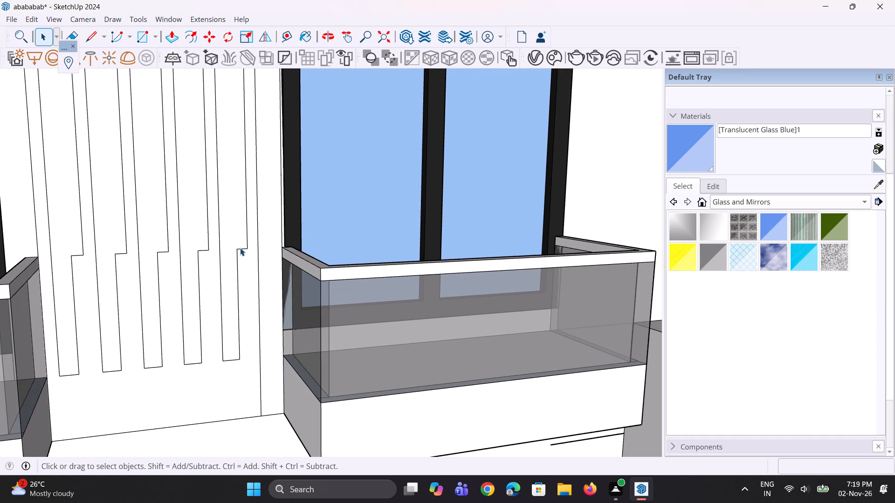
pyautogui.click(240, 248)
pyautogui.scroll(2, 238, 250)
pyautogui.press('m')
pyautogui.click(235, 251)
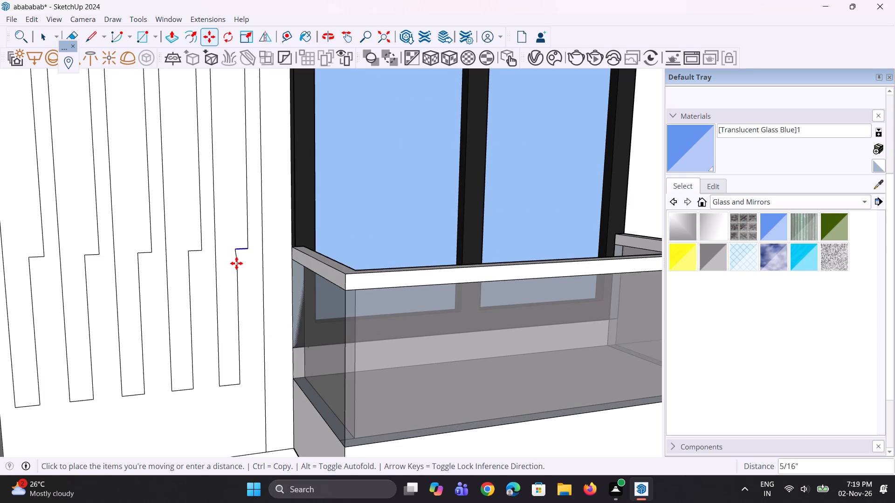
pyautogui.click(239, 382)
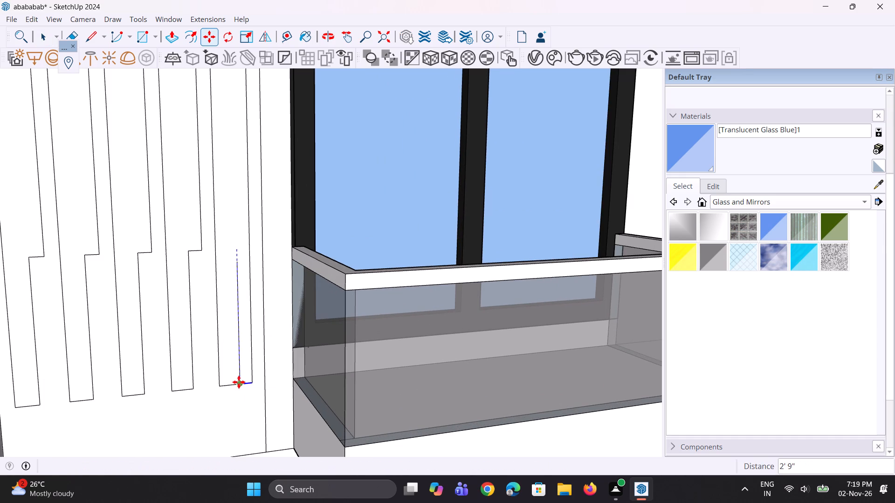
pyautogui.press('space')
pyautogui.press('space')
# Erase the leftover lower vertical line inside the strip whose step edge was lowered.
pyautogui.scroll(3, 242, 367)
pyautogui.press('e')
pyautogui.moveTo(242, 365); pyautogui.dragTo(241, 363)
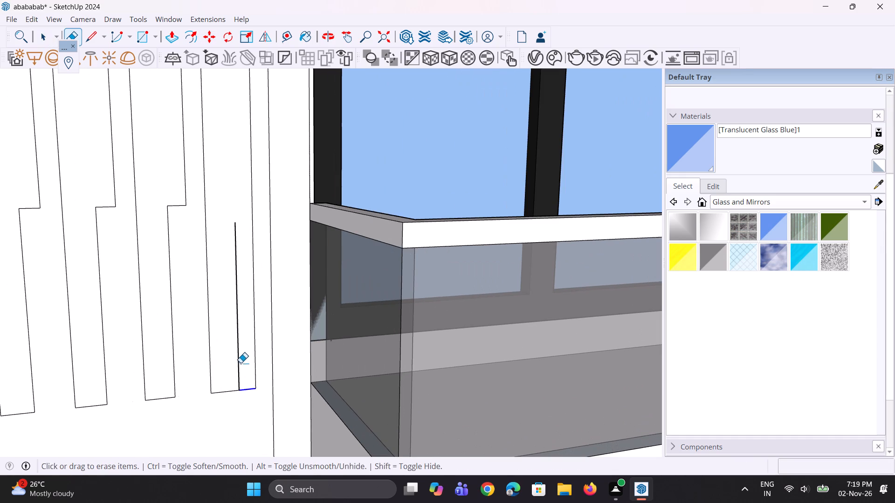
pyautogui.moveTo(241, 363); pyautogui.dragTo(235, 362)
# Move the bottom edge of the second strip from the second balcony down to the wall's lower edge.
pyautogui.scroll(-10, 232, 322)
pyautogui.moveTo(239, 414); pyautogui.dragTo(243, 376, button='middle')
pyautogui.press('space')
pyautogui.press('space')
pyautogui.click(231, 342)
pyautogui.scroll(2, 221, 347)
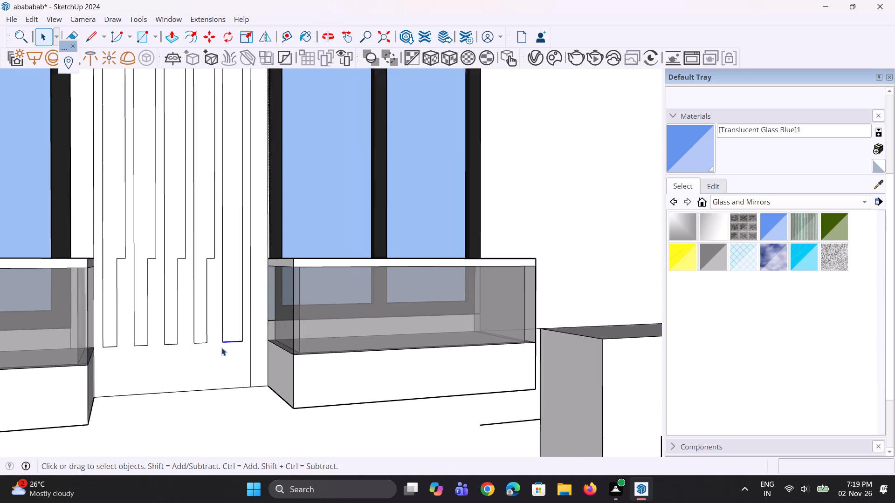
pyautogui.scroll(1, 221, 347)
pyautogui.press('m')
pyautogui.click(221, 341)
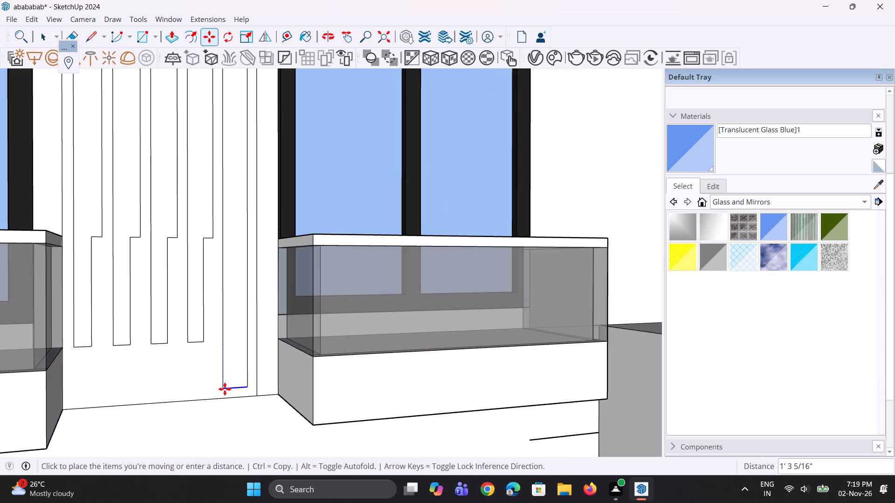
pyautogui.click(226, 397)
pyautogui.scroll(-5, 249, 390)
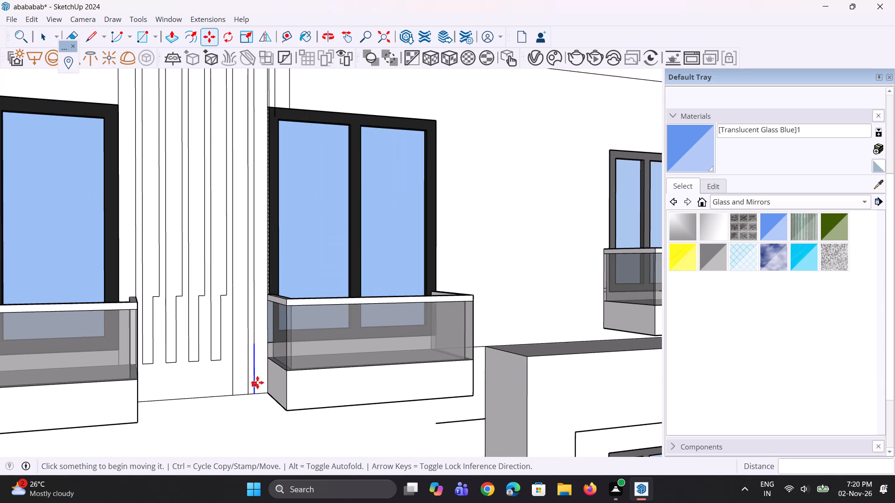
pyautogui.press('space')
pyautogui.press('space')
# Move the short step edge of the third strip from the second balcony down 2' 9" to line up with its bottom edge.
pyautogui.scroll(7, 223, 315)
pyautogui.click(223, 284)
pyautogui.scroll(2, 222, 284)
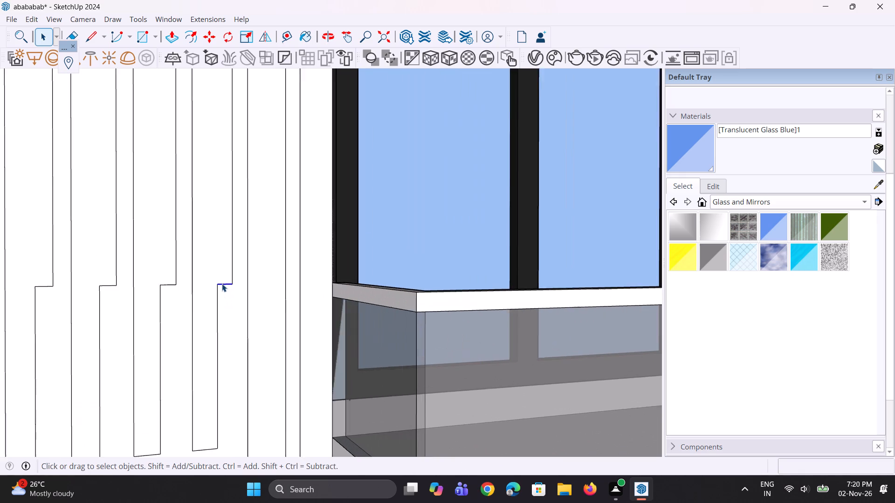
pyautogui.scroll(1, 222, 284)
pyautogui.press('m')
pyautogui.click(218, 284)
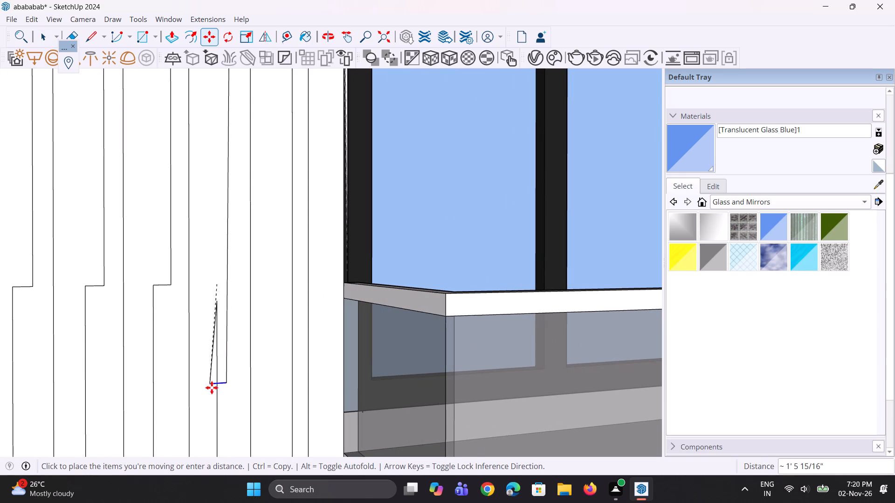
pyautogui.scroll(-5, 219, 411)
pyautogui.click(220, 448)
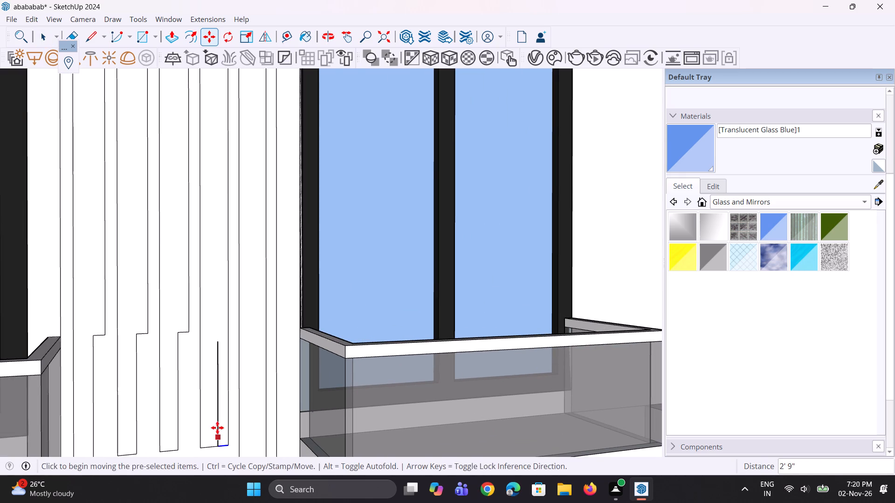
pyautogui.press('space')
# Erase the leftover lower vertical line inside the third strip from the second balcony.
pyautogui.scroll(-4, 212, 367)
pyautogui.scroll(4, 201, 394)
pyautogui.press('e')
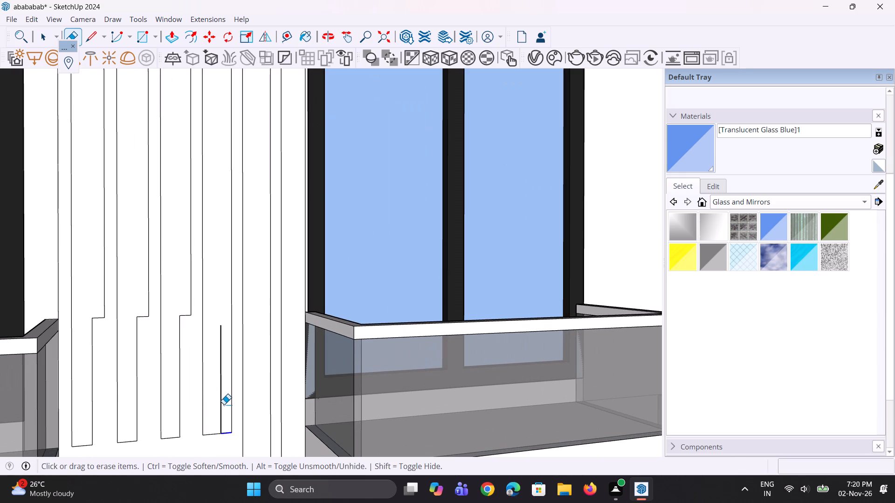
pyautogui.click(224, 405)
pyautogui.scroll(-5, 200, 324)
pyautogui.press('space')
pyautogui.scroll(-5, 203, 319)
pyautogui.press('space')
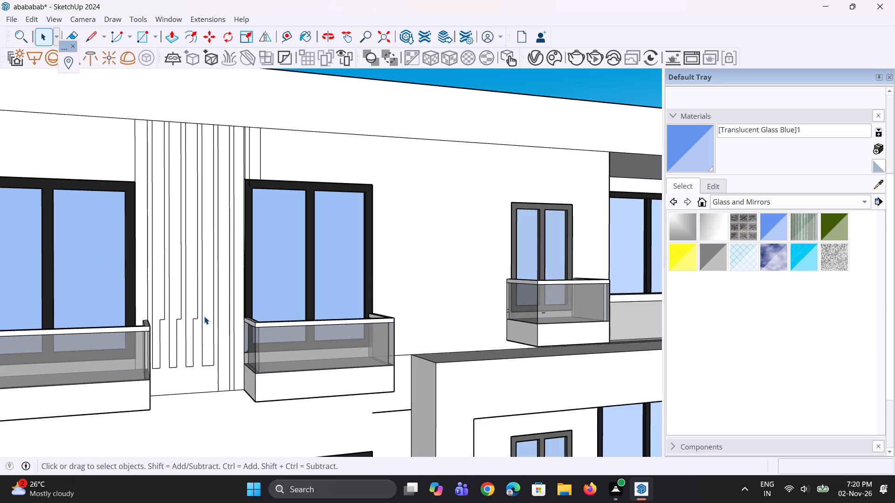
# Move the third strip's bottom edge down about 1' 6 7/16" to the wall's lower edge.
pyautogui.scroll(-4, 208, 308)
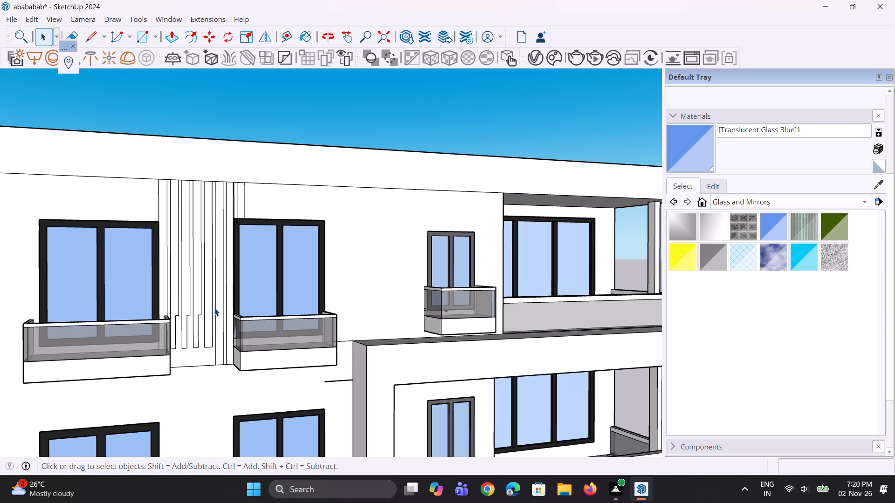
pyautogui.scroll(-4, 208, 276)
pyautogui.scroll(4, 191, 342)
pyautogui.scroll(3, 212, 311)
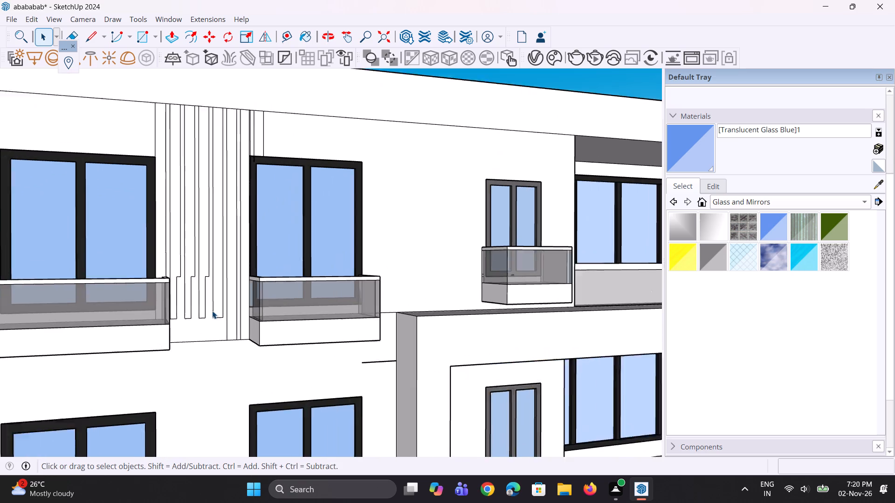
pyautogui.scroll(3, 213, 319)
pyautogui.click(218, 318)
pyautogui.scroll(5, 215, 326)
pyautogui.press('m')
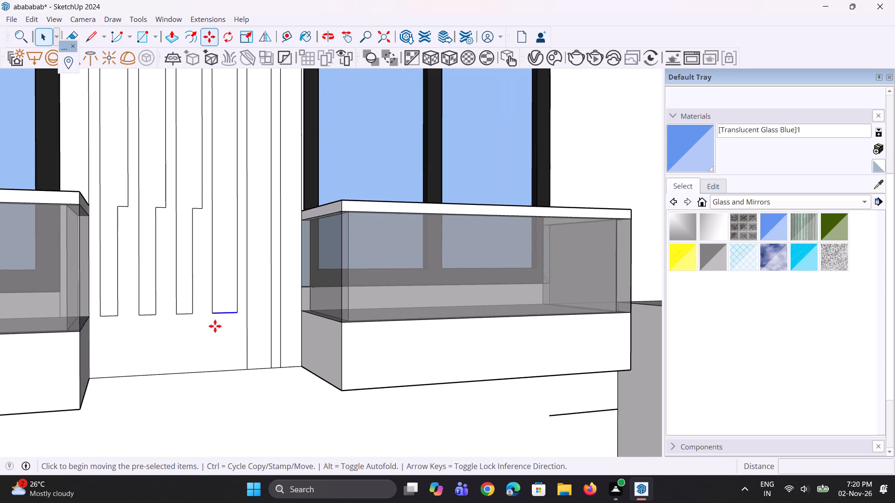
pyautogui.click(215, 313)
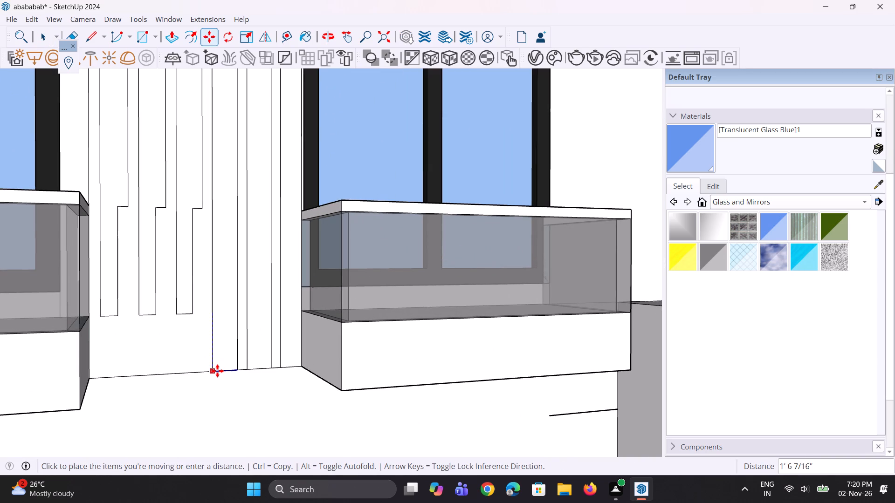
pyautogui.click(217, 371)
pyautogui.press('space')
pyautogui.press('space')
# Move the short step edge of the fourth strip from the second balcony down 2' 9" to line up with its bottom edge.
pyautogui.scroll(5, 187, 200)
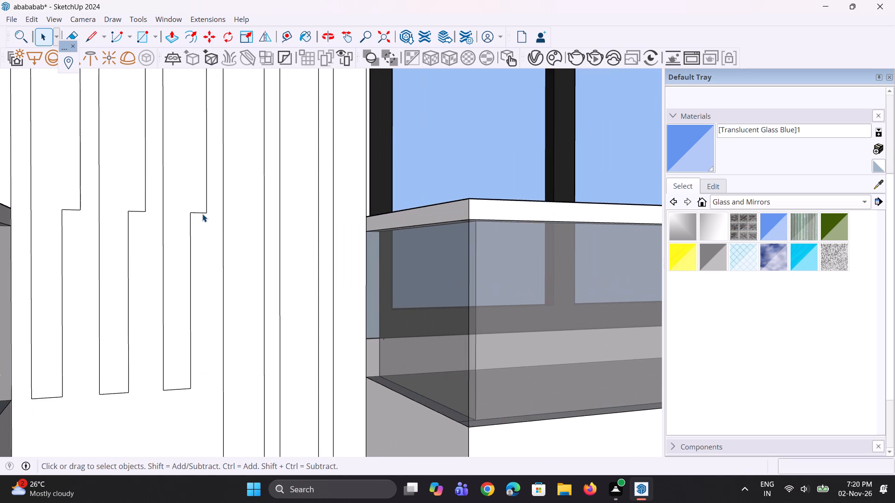
pyautogui.scroll(1, 200, 213)
pyautogui.click(200, 212)
pyautogui.scroll(2, 194, 219)
pyautogui.press('m')
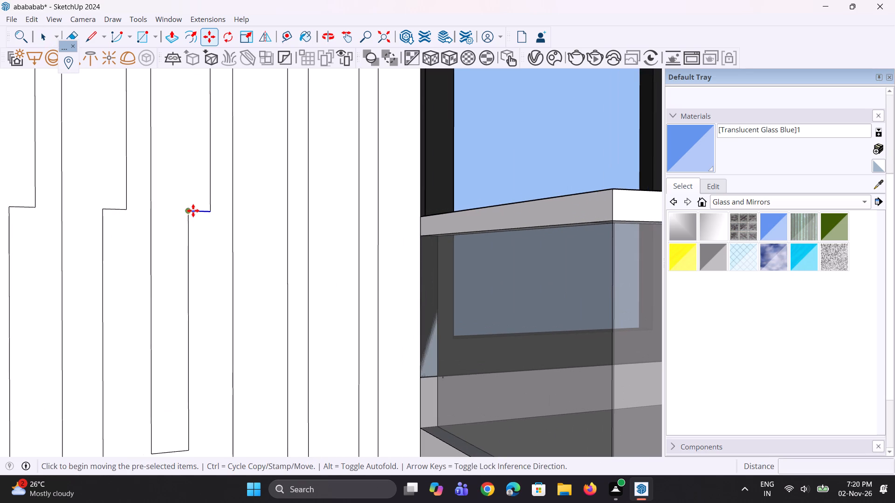
pyautogui.click(189, 213)
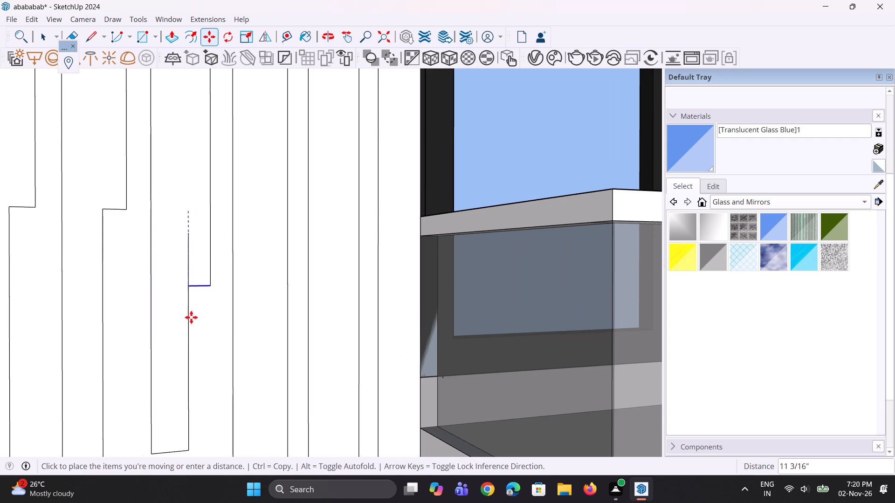
pyautogui.click(189, 453)
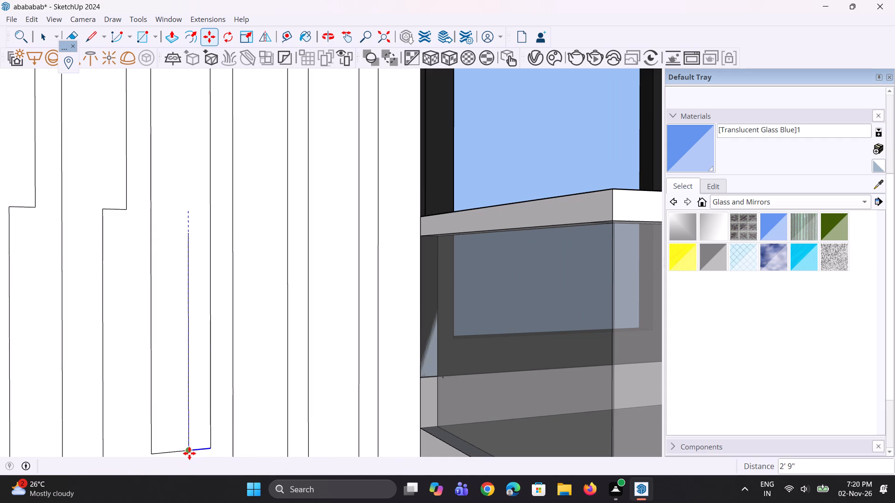
pyautogui.press('space')
# Erase the leftover lower vertical line inside the fourth strip from the second balcony.
pyautogui.press('e')
pyautogui.click(189, 427)
pyautogui.scroll(-2, 189, 313)
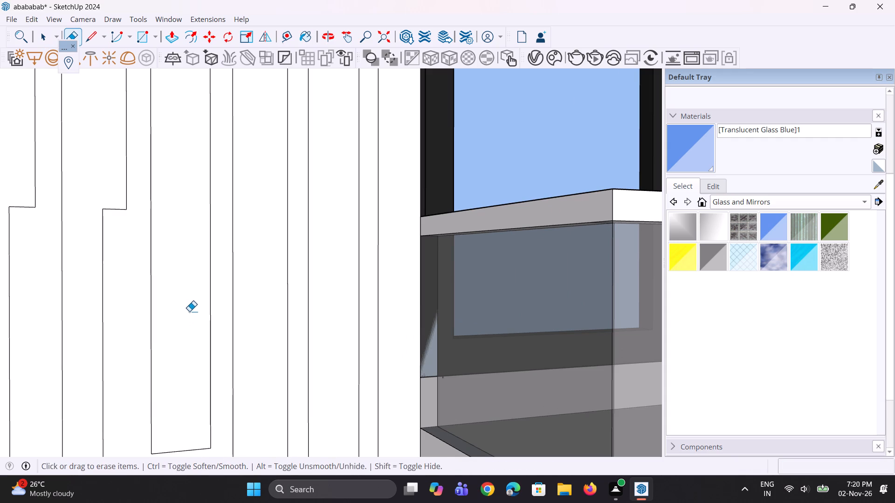
pyautogui.scroll(-13, 189, 311)
pyautogui.write('b')
pyautogui.press('space')
# Move the fourth strip's bottom edge down about 1' 6 7/16" to the wall's lower edge.
pyautogui.scroll(6, 190, 327)
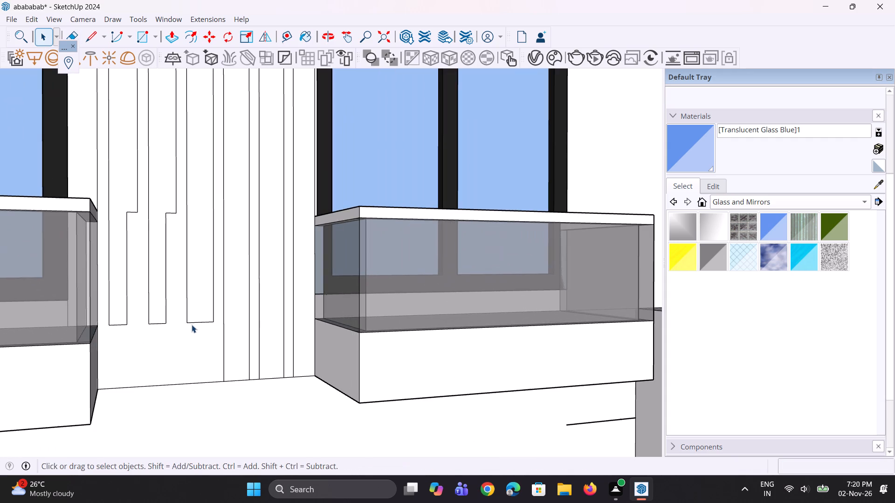
pyautogui.click(193, 323)
pyautogui.scroll(6, 184, 328)
pyautogui.press('m')
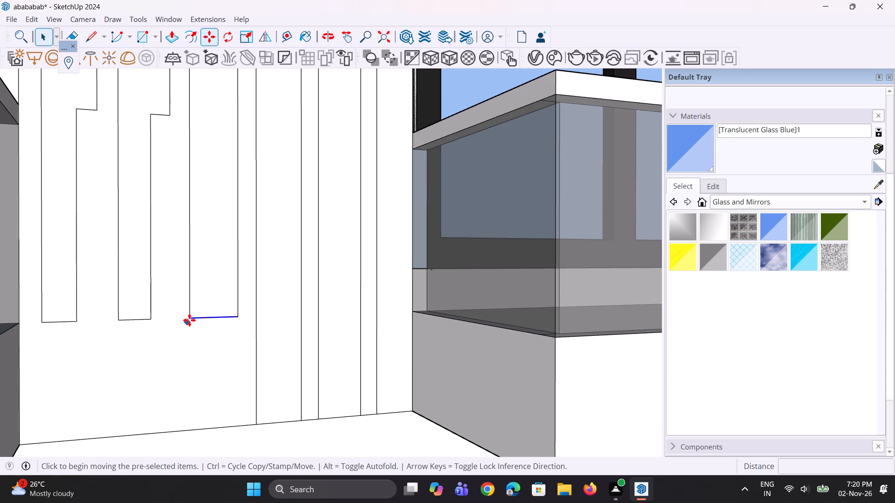
pyautogui.click(193, 318)
pyautogui.click(194, 427)
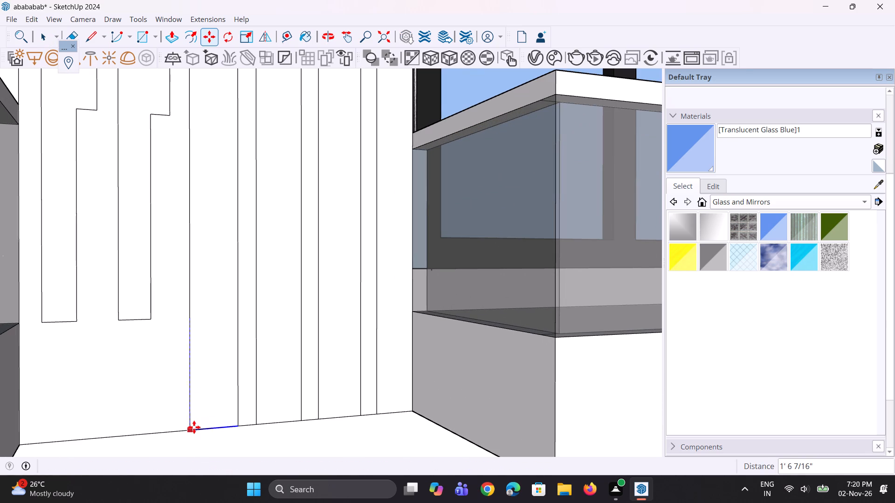
pyautogui.press('space')
pyautogui.press('space')
# Move the short step edge of the fifth strip from the second balcony down 2' 9" to line up with its bottom edge.
pyautogui.scroll(-8, 246, 406)
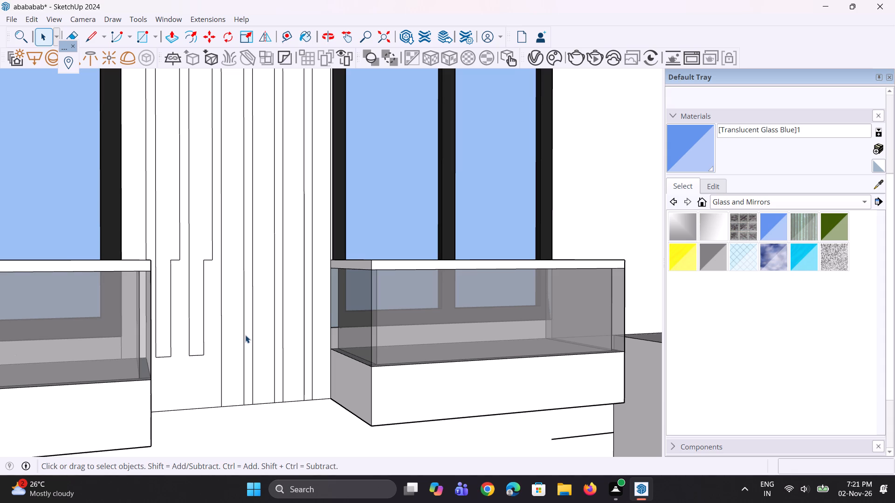
pyautogui.scroll(-2, 245, 368)
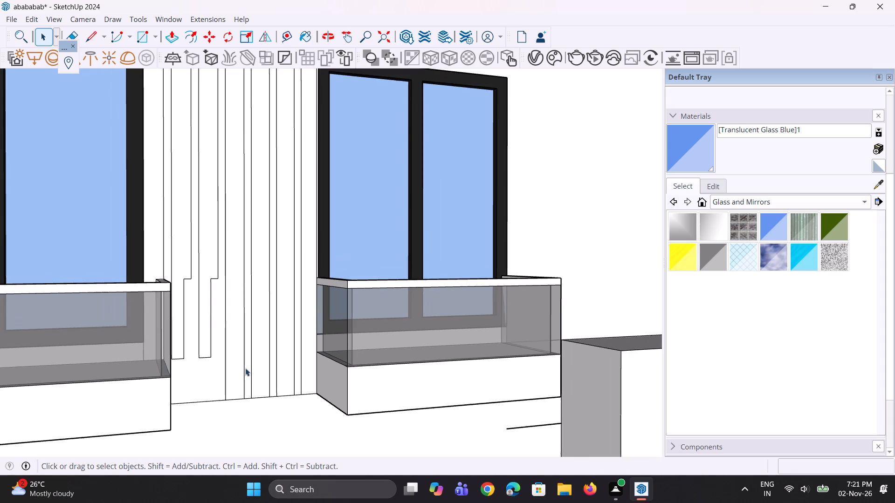
pyautogui.moveTo(241, 346); pyautogui.dragTo(246, 324, button='middle')
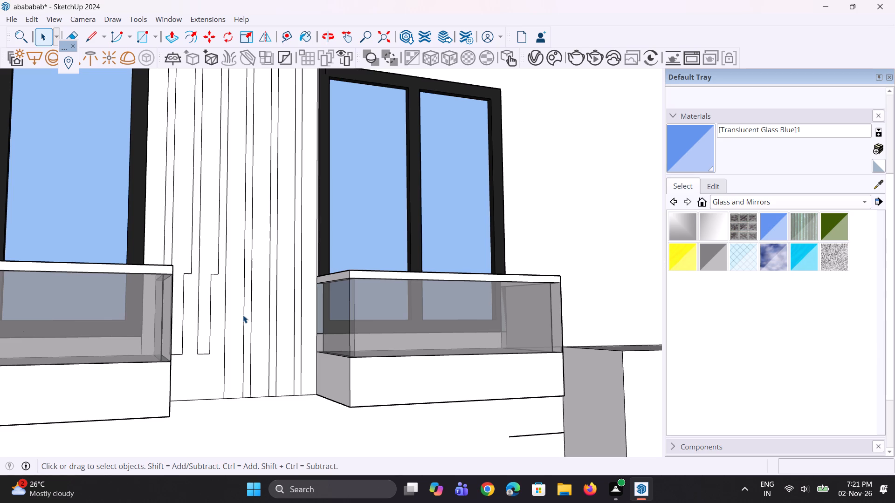
pyautogui.scroll(-2, 262, 301)
pyautogui.scroll(3, 217, 378)
pyautogui.scroll(5, 246, 268)
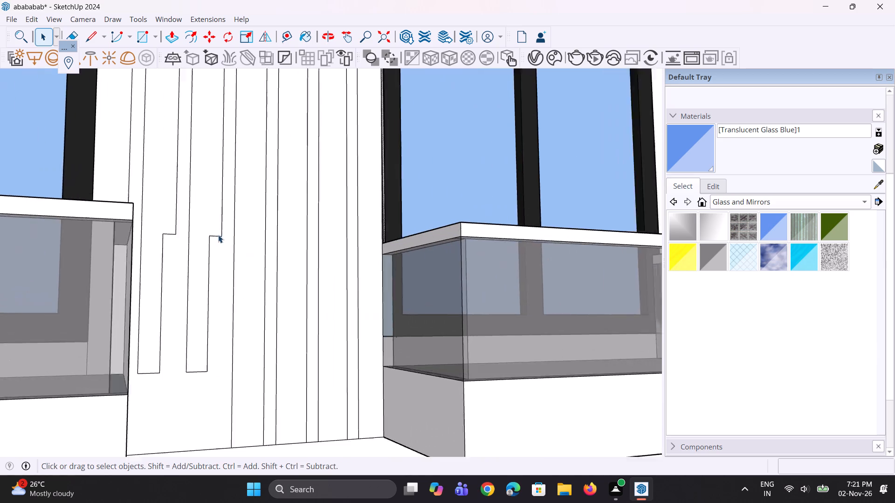
pyautogui.scroll(2, 218, 235)
pyautogui.click(208, 237)
pyautogui.click(213, 235)
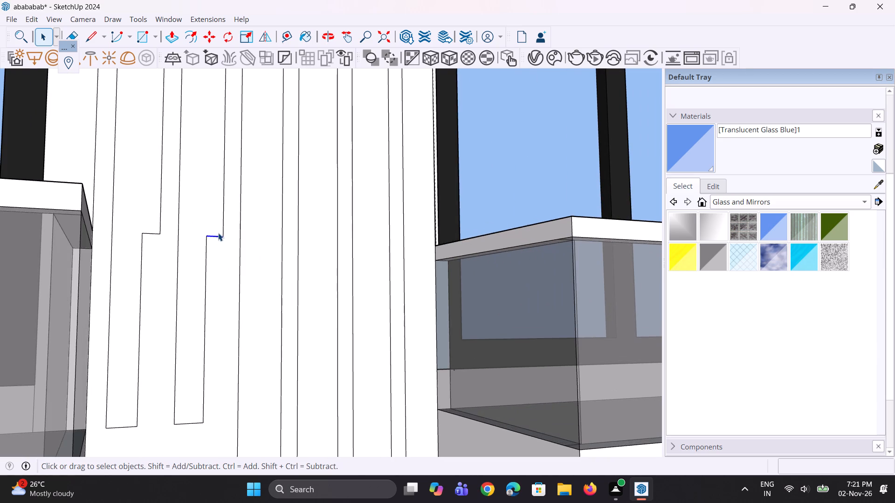
pyautogui.scroll(-4, 219, 232)
pyautogui.press('m')
pyautogui.scroll(4, 207, 258)
pyautogui.click(216, 225)
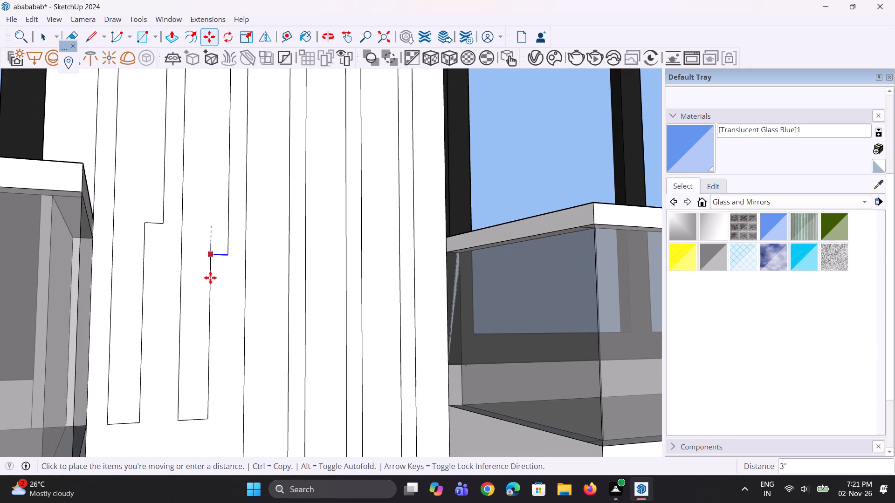
pyautogui.click(208, 421)
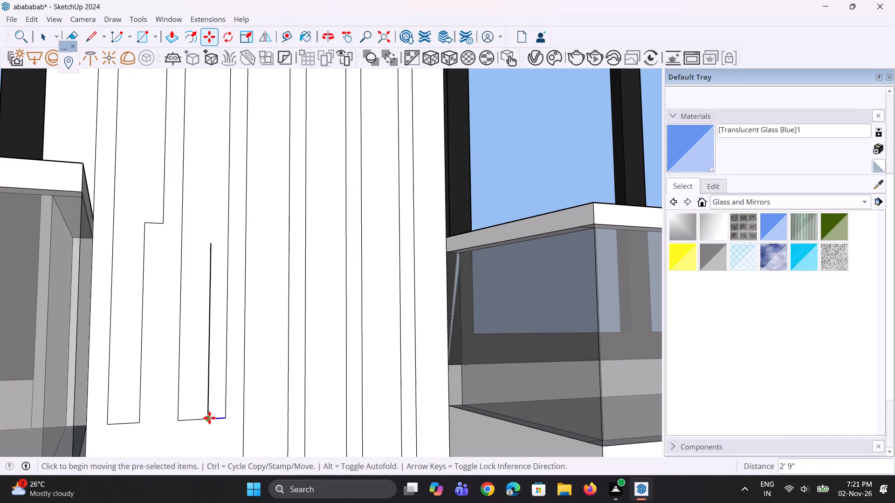
pyautogui.press('space')
# Erase the leftover lower vertical line inside the fifth strip from the second balcony.
pyautogui.press('e')
pyautogui.click(210, 392)
pyautogui.scroll(-4, 249, 290)
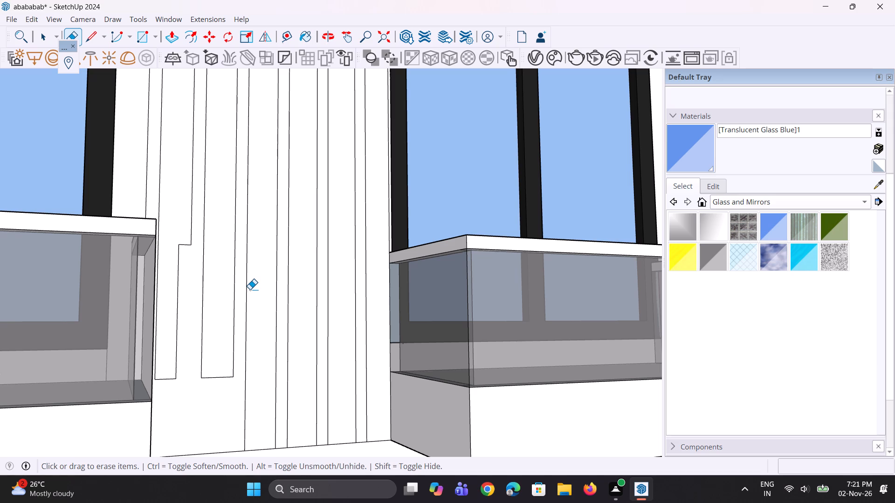
pyautogui.scroll(-4, 243, 272)
pyautogui.press('space')
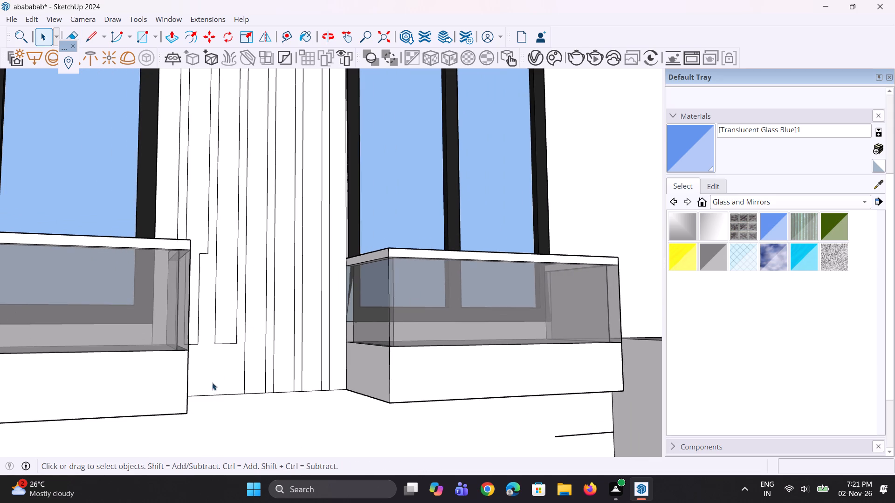
pyautogui.press('space')
# Move the fifth strip's bottom edge down about 1' 6 7/16" to the wall's lower edge.
pyautogui.scroll(6, 213, 365)
pyautogui.press('space')
pyautogui.press('space')
pyautogui.click(224, 329)
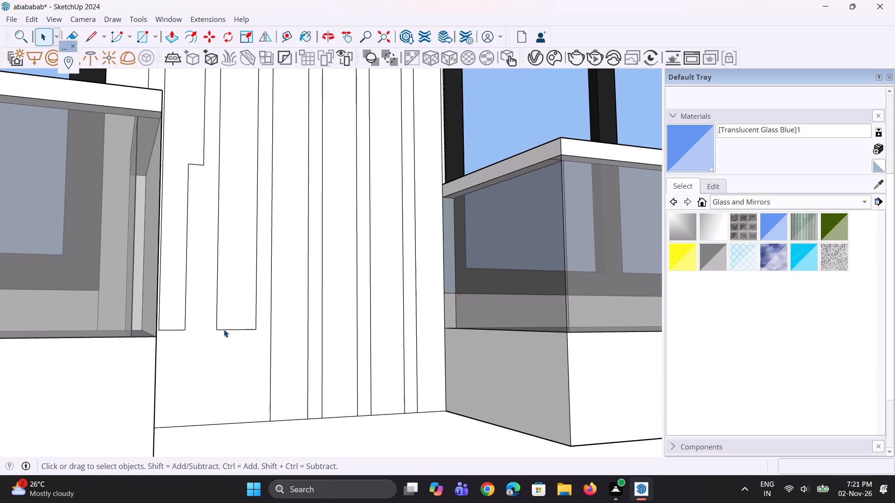
pyautogui.scroll(-4, 224, 321)
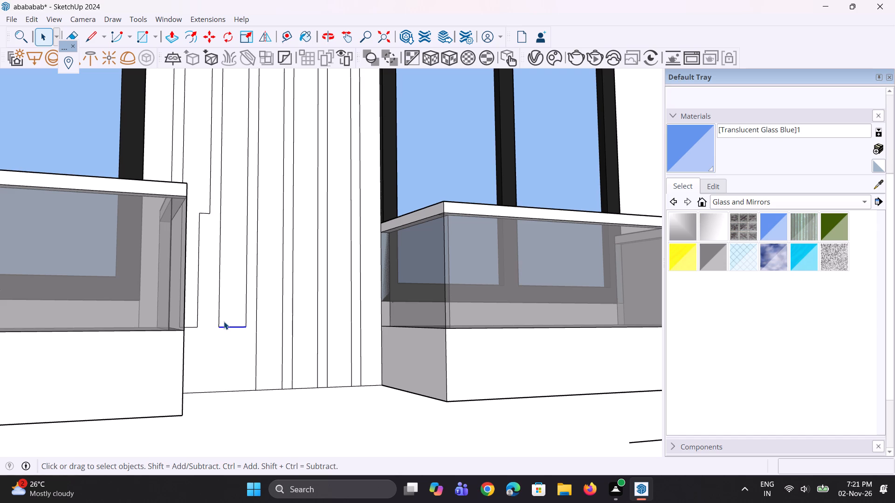
pyautogui.press('m')
pyautogui.scroll(2, 230, 328)
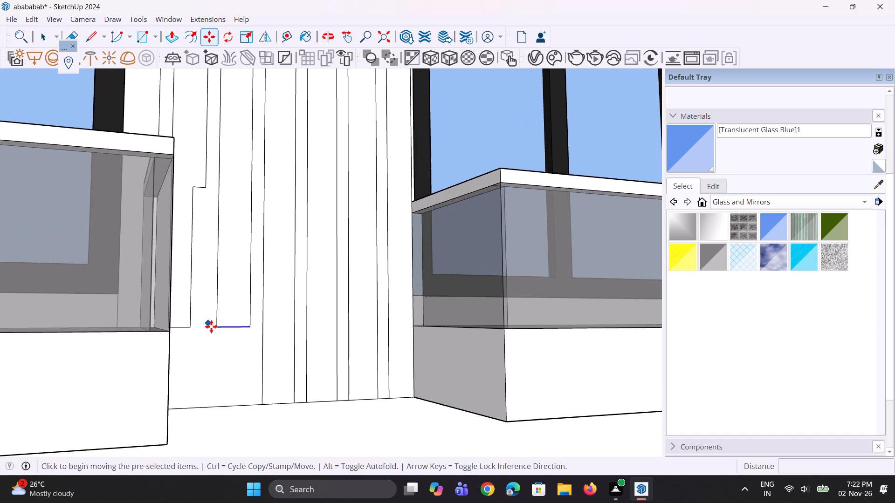
pyautogui.scroll(3, 212, 327)
pyautogui.click(218, 328)
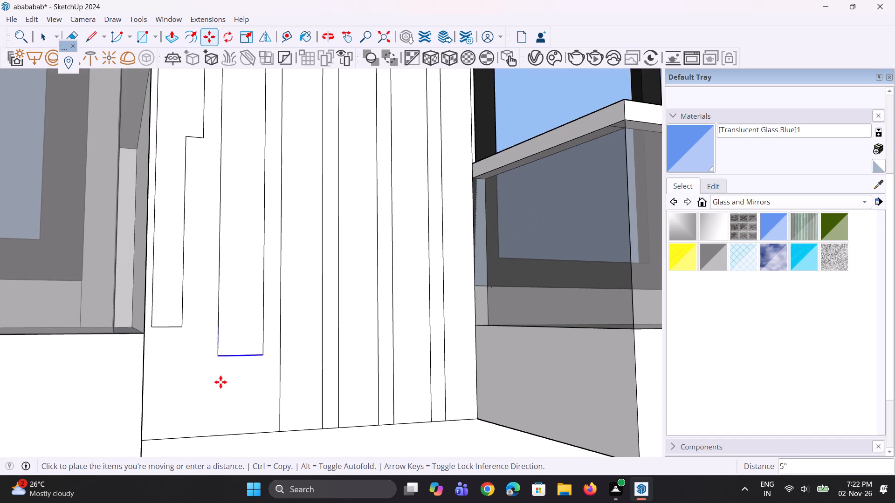
pyautogui.click(218, 436)
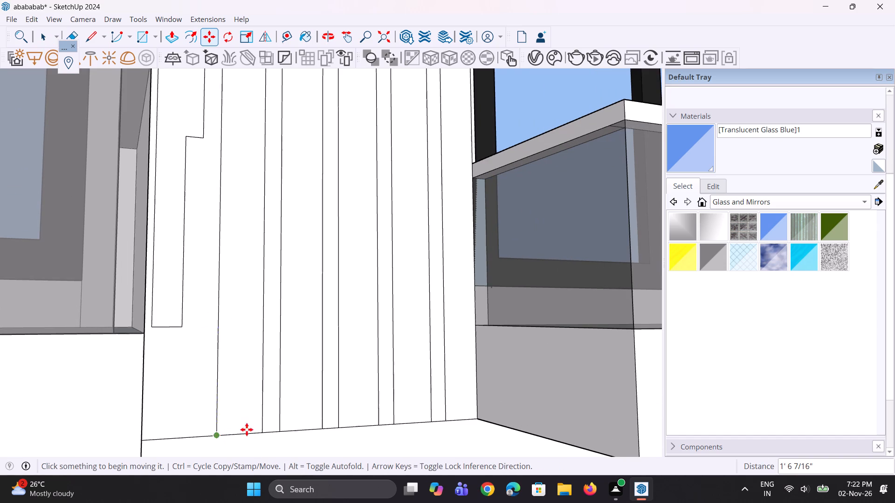
pyautogui.scroll(-5, 251, 429)
pyautogui.press('space')
pyautogui.press('space')
pyautogui.scroll(3, 216, 272)
pyautogui.press('space')
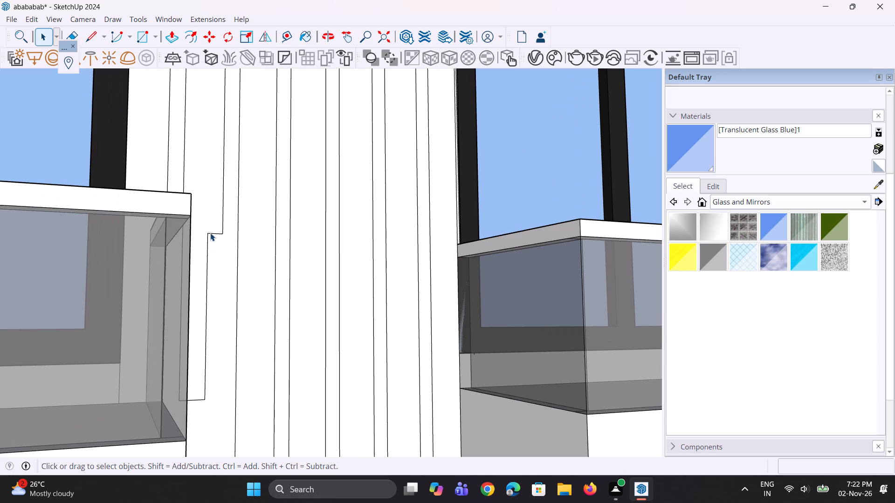
# Move the short step edge of the last strip, beside the first balcony, down 2' 9" to line up with its bottom edge.
pyautogui.click(210, 233)
pyautogui.scroll(2, 209, 235)
pyautogui.press('m')
pyautogui.scroll(2, 209, 235)
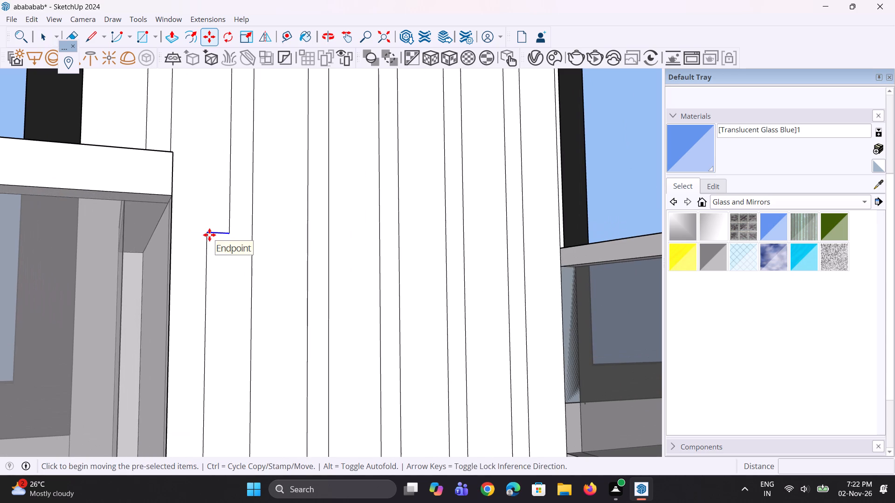
pyautogui.click(209, 235)
pyautogui.scroll(-4, 209, 272)
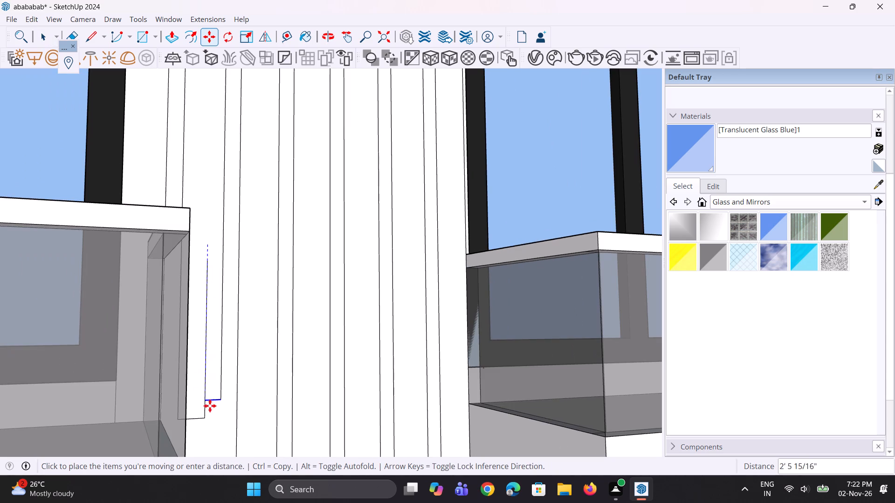
pyautogui.click(204, 418)
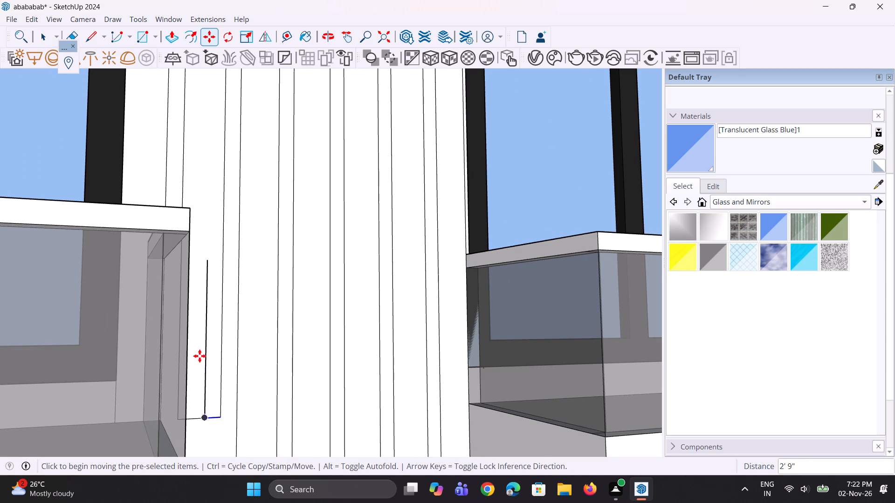
# Erase the leftover lower vertical line inside the strip beside the first balcony.
pyautogui.scroll(-4, 200, 356)
pyautogui.press('space')
pyautogui.scroll(7, 198, 374)
pyautogui.press('e')
pyautogui.click(208, 375)
pyautogui.scroll(-10, 209, 356)
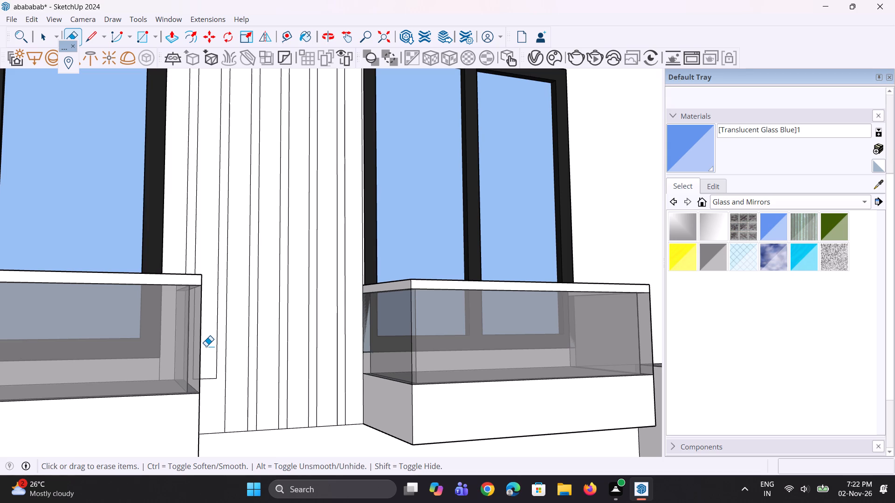
pyautogui.press('space')
pyautogui.press('space')
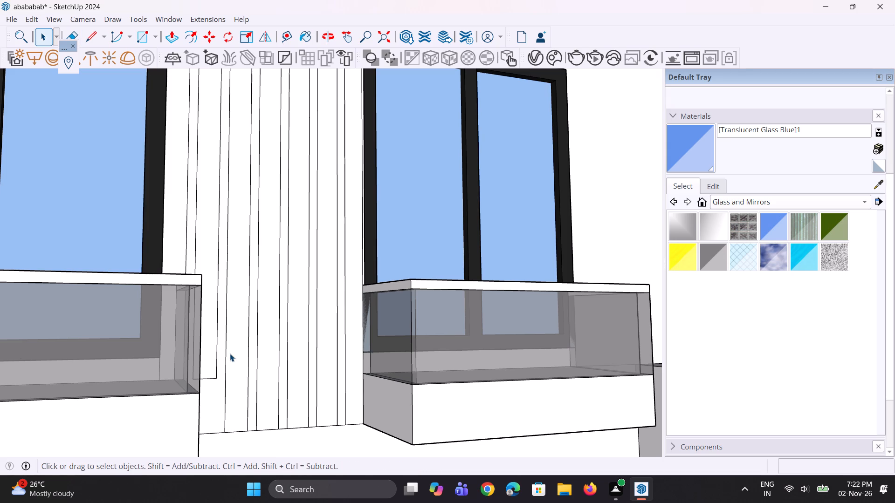
# Move the bottom edge of the strip beside the first balcony down to the wall's lower edge.
pyautogui.scroll(-3, 199, 374)
pyautogui.scroll(6, 198, 405)
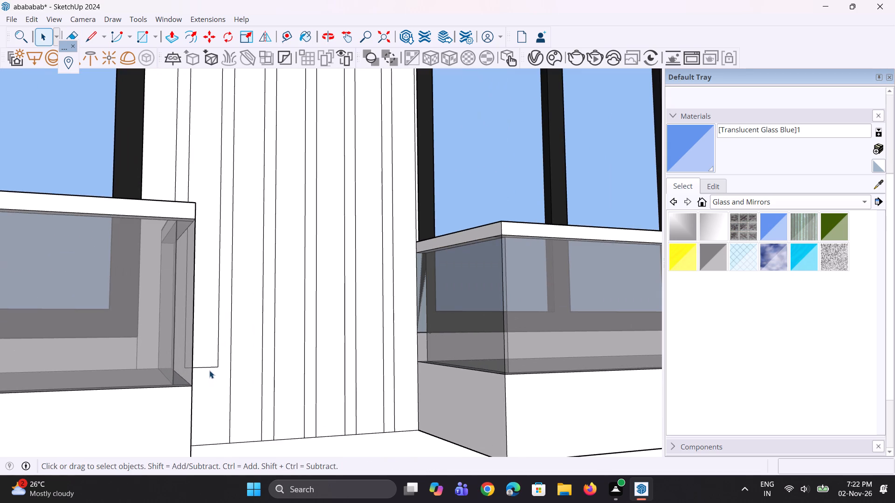
pyautogui.click(197, 368)
pyautogui.scroll(3, 221, 375)
pyautogui.press('m')
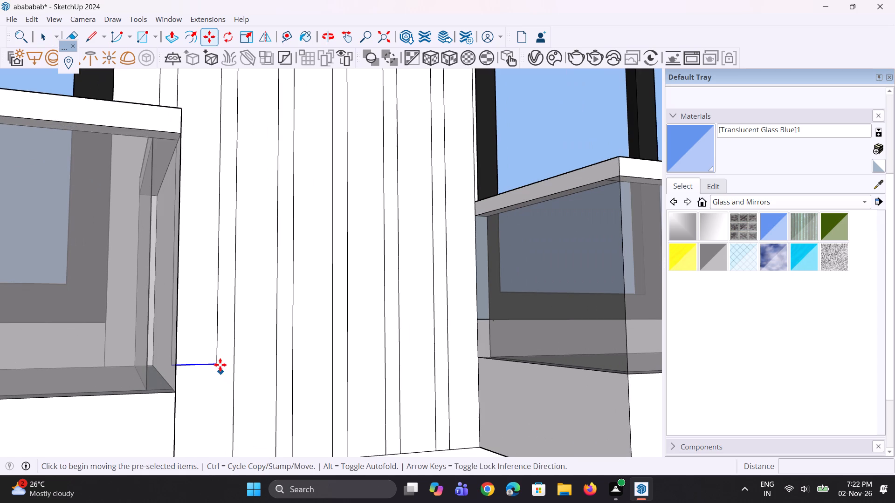
pyautogui.click(219, 363)
pyautogui.scroll(-4, 215, 391)
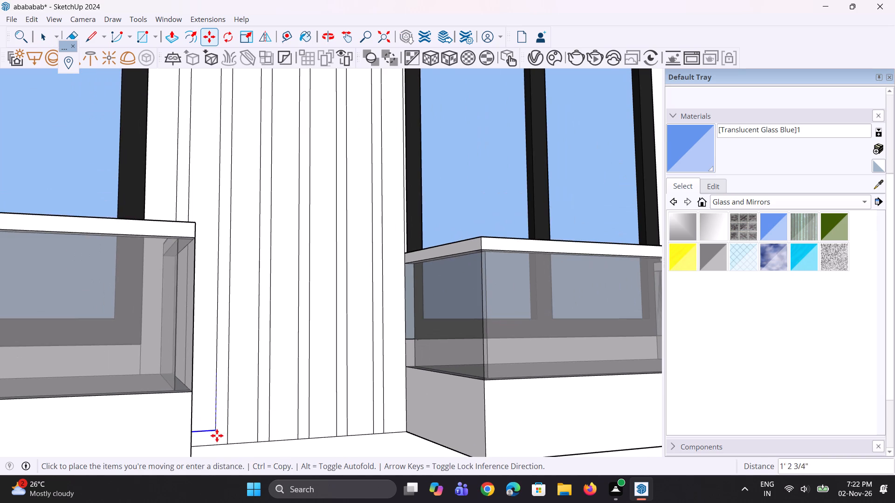
pyautogui.click(217, 444)
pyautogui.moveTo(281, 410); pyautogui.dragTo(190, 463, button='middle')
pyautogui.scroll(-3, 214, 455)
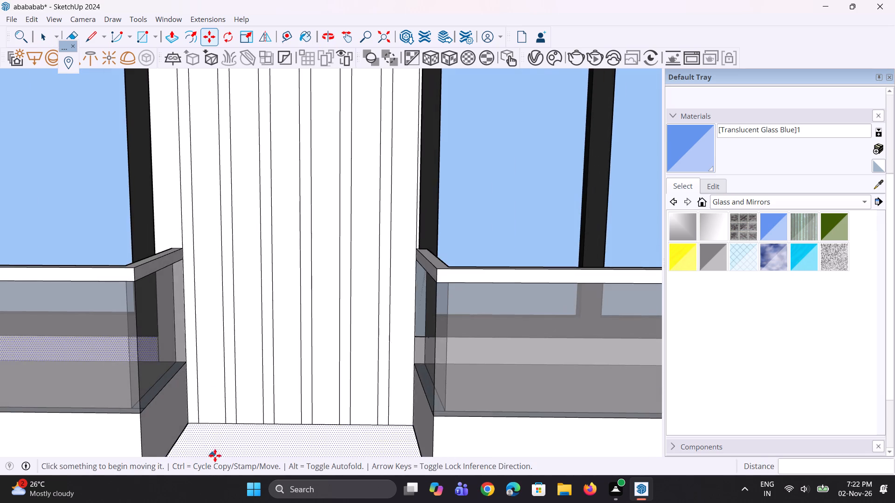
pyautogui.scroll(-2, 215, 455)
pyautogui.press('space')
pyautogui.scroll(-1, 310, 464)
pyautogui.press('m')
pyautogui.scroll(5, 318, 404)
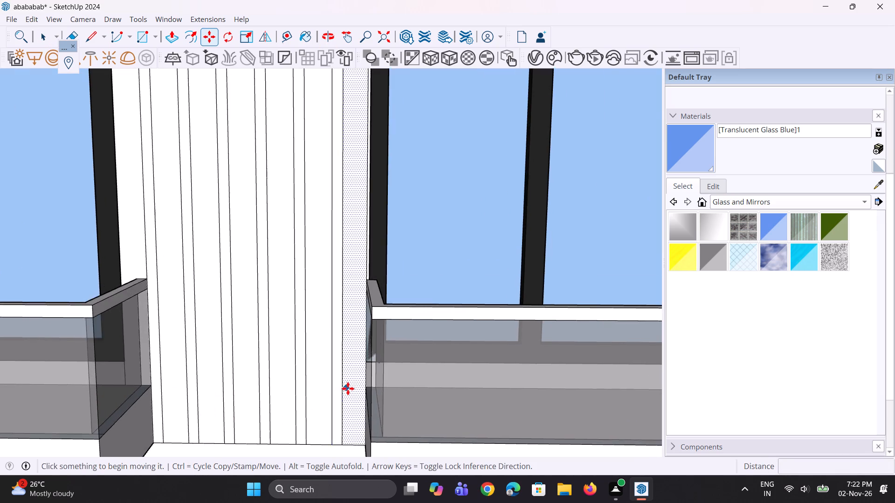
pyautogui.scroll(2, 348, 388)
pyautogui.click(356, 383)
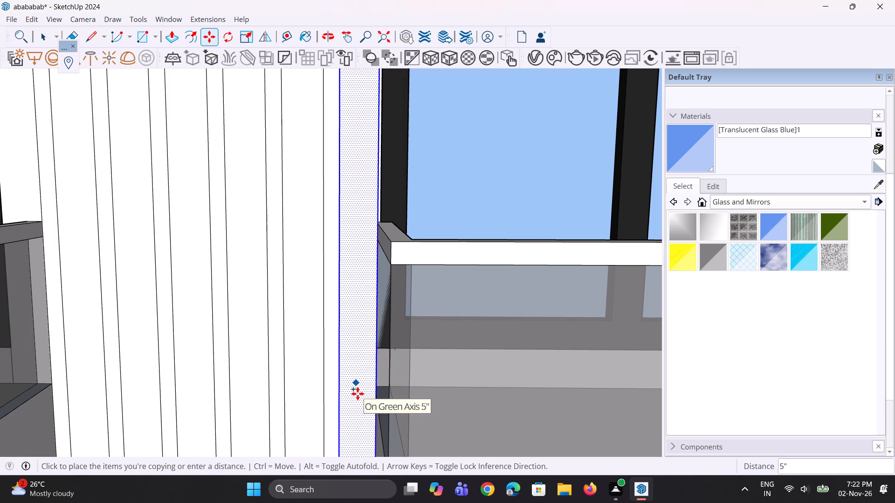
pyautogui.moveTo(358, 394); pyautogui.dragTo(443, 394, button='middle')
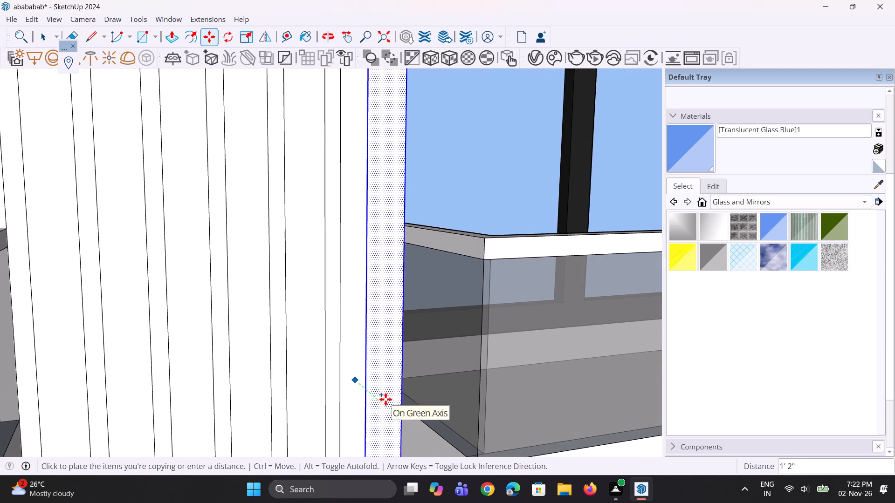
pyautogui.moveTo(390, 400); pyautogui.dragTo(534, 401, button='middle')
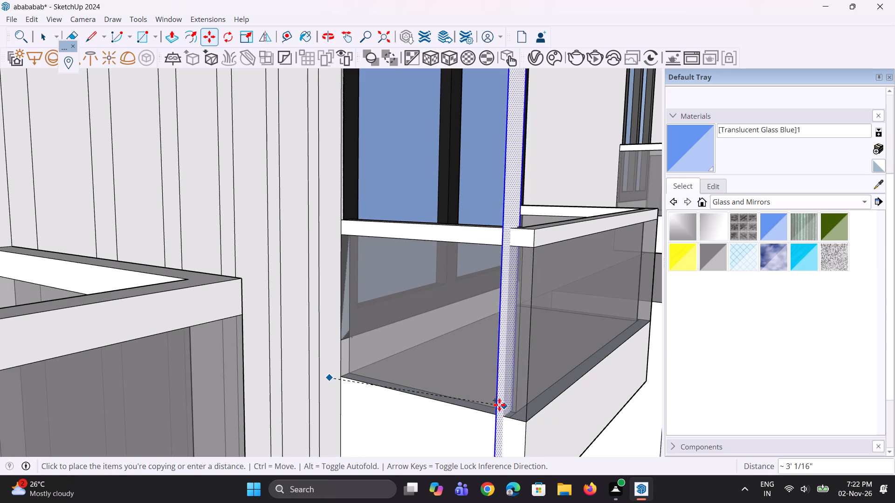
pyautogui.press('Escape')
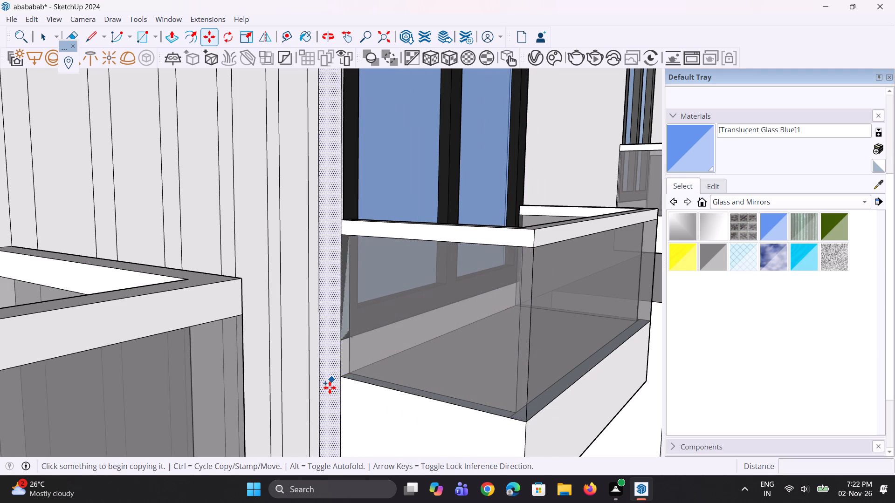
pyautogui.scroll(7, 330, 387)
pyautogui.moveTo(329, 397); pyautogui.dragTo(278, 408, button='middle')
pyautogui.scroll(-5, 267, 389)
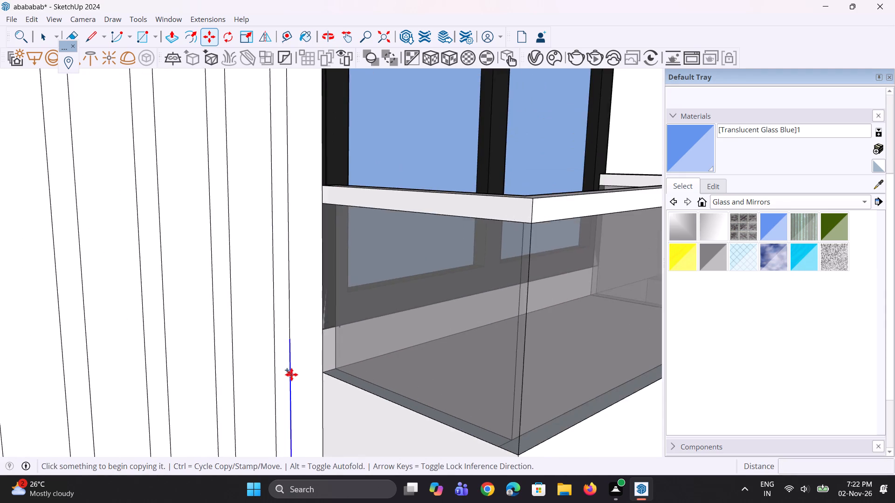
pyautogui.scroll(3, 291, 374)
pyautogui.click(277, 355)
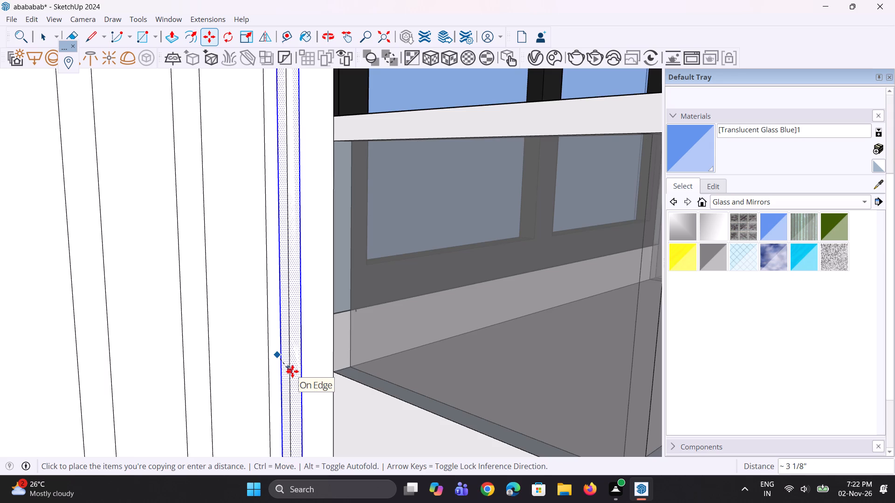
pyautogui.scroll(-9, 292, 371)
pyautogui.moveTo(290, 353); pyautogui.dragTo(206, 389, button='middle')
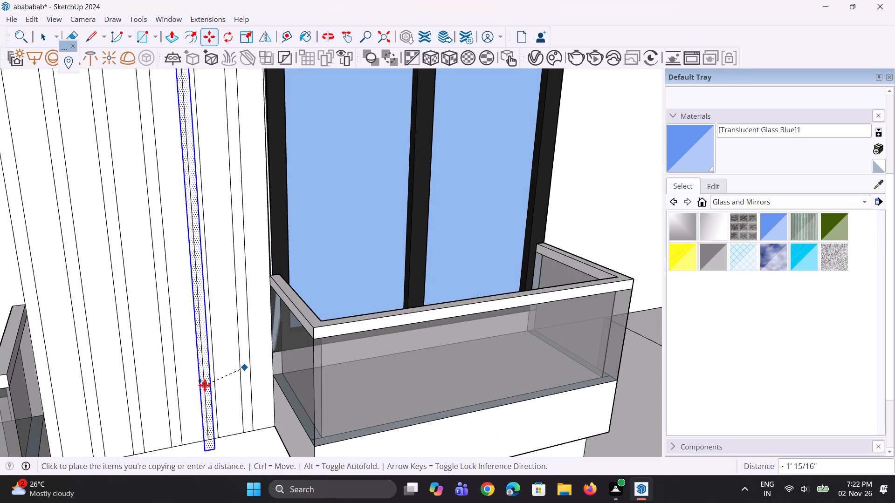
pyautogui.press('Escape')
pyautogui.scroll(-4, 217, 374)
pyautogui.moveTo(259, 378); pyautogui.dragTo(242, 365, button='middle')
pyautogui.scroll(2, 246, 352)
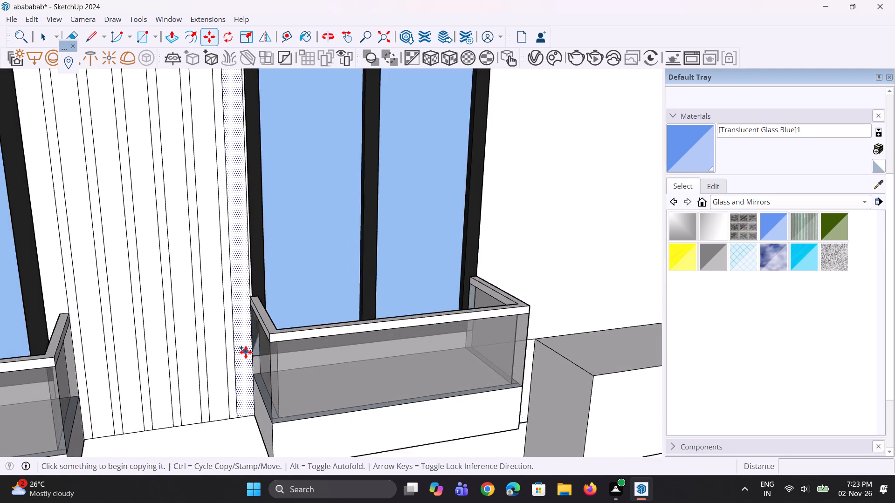
# Push/Pull the wall strip directly beside the second window outward 3 1/2".
pyautogui.scroll(1, 246, 352)
pyautogui.press('space')
pyautogui.press('space')
pyautogui.scroll(6, 252, 386)
pyautogui.press('p')
pyautogui.scroll(6, 244, 377)
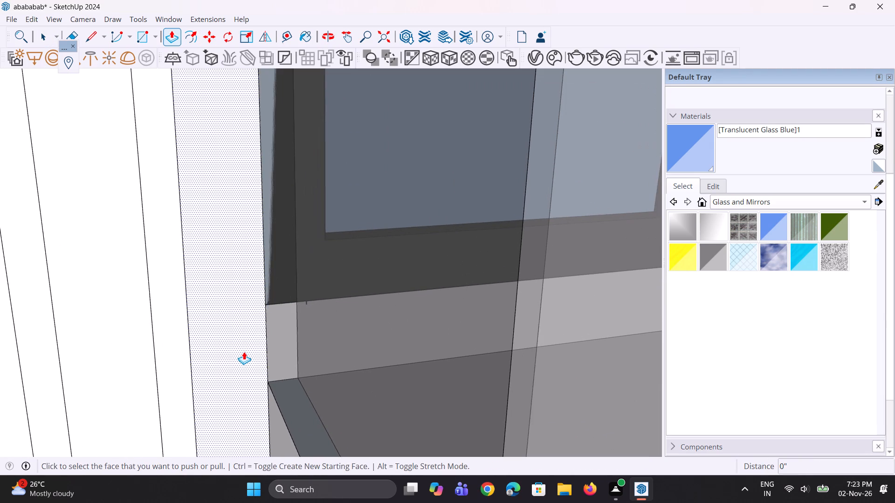
pyautogui.click(244, 352)
pyautogui.moveTo(243, 367); pyautogui.dragTo(340, 362, button='middle')
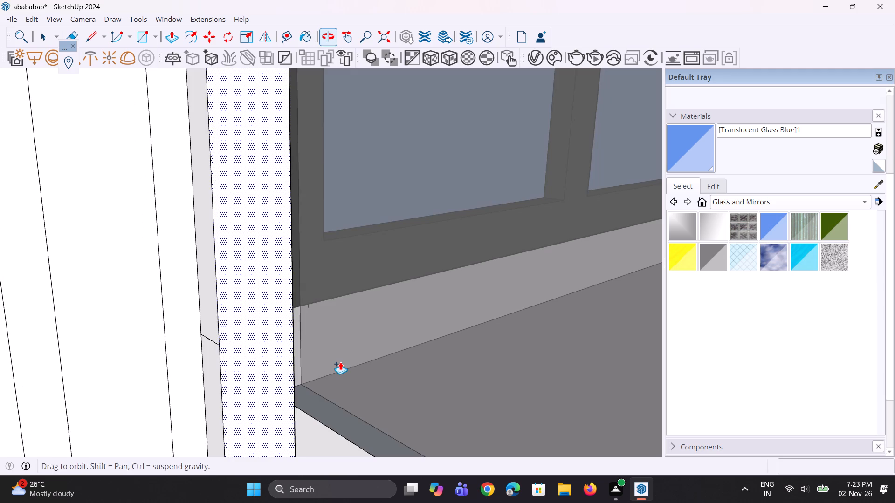
pyautogui.click(296, 337)
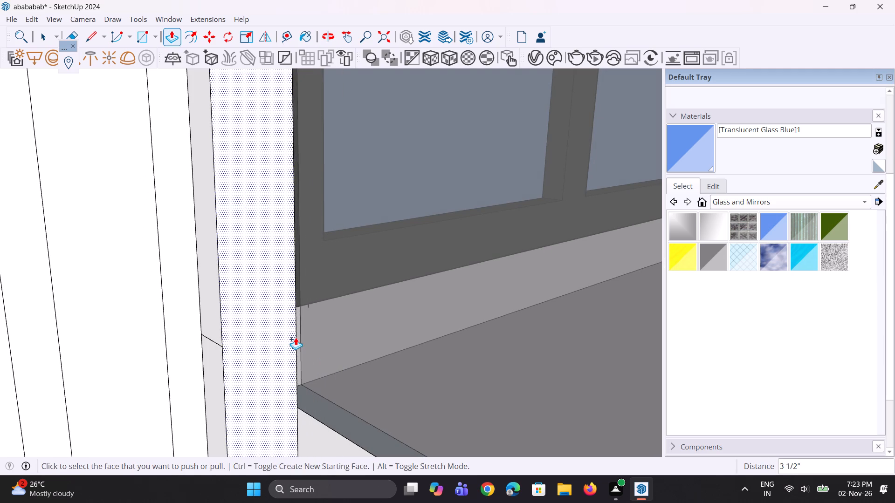
# Pull the six other alternate wall strips between the windows outward by the same 3 1/2".
pyautogui.doubleClick(146, 362)
pyautogui.scroll(-10, 247, 335)
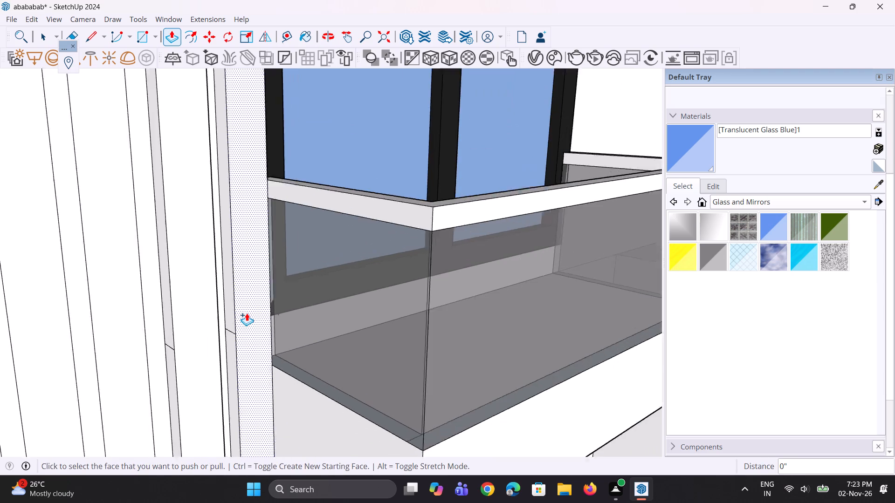
pyautogui.scroll(-5, 246, 311)
pyautogui.scroll(4, 186, 382)
pyautogui.doubleClick(185, 383)
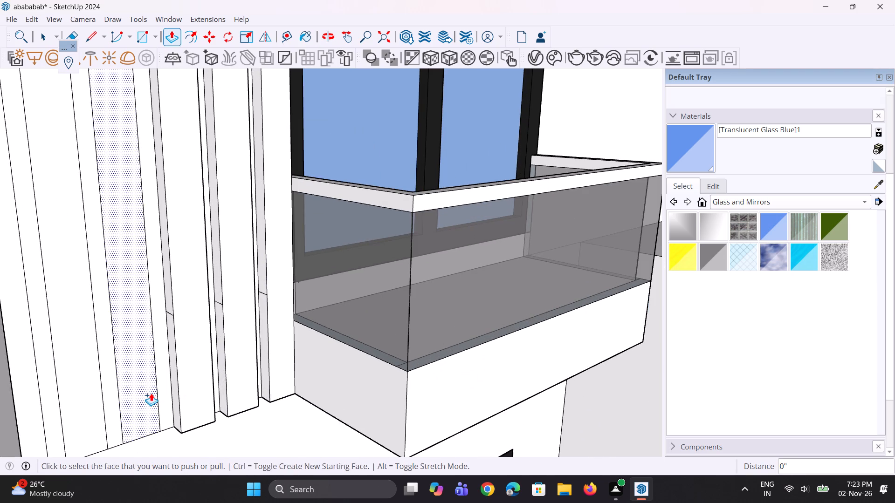
pyautogui.doubleClick(149, 393)
pyautogui.doubleClick(87, 406)
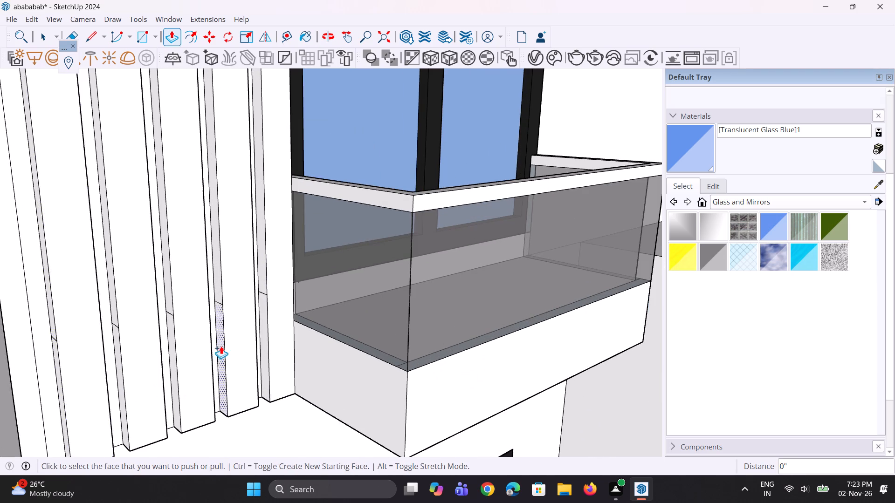
pyautogui.scroll(-9, 221, 346)
pyautogui.scroll(4, 141, 282)
pyautogui.doubleClick(141, 282)
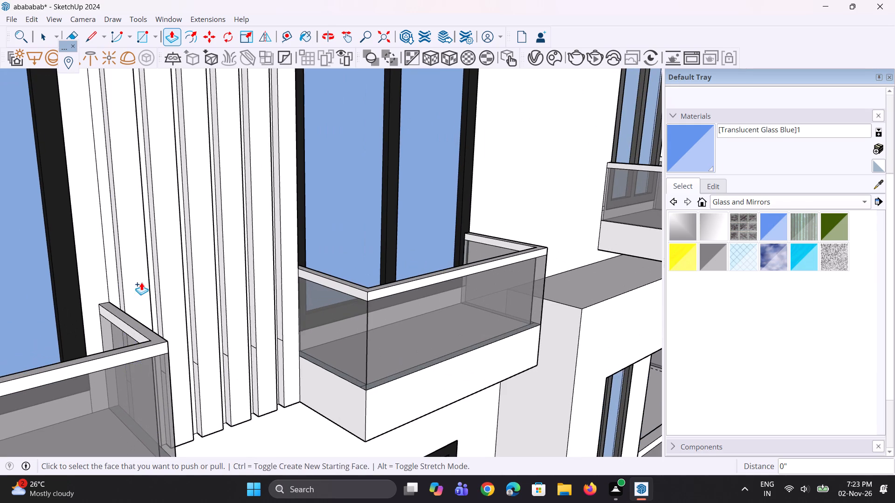
pyautogui.moveTo(86, 272); pyautogui.dragTo(142, 328, button='middle')
pyautogui.doubleClick(138, 326)
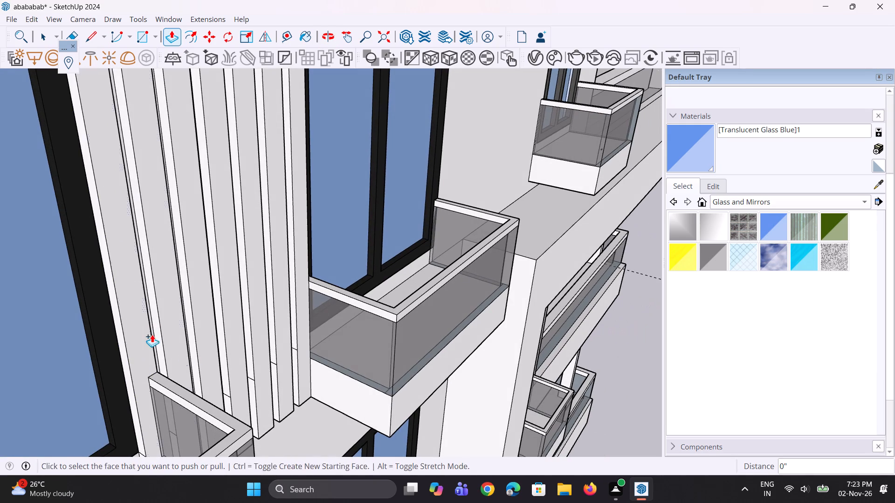
# Erase the short seam lines across the upper sides of the two raised strips nearest the second window.
pyautogui.moveTo(196, 359); pyautogui.dragTo(117, 360, button='middle')
pyautogui.scroll(-11, 136, 362)
pyautogui.moveTo(203, 418); pyautogui.dragTo(202, 394, button='middle')
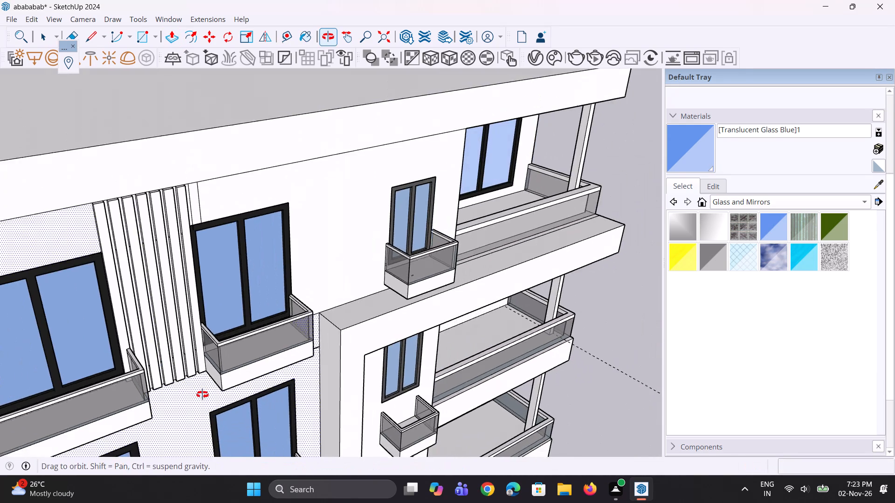
pyautogui.moveTo(202, 394); pyautogui.dragTo(209, 364, button='middle')
pyautogui.scroll(13, 163, 188)
pyautogui.press('e')
pyautogui.scroll(3, 207, 179)
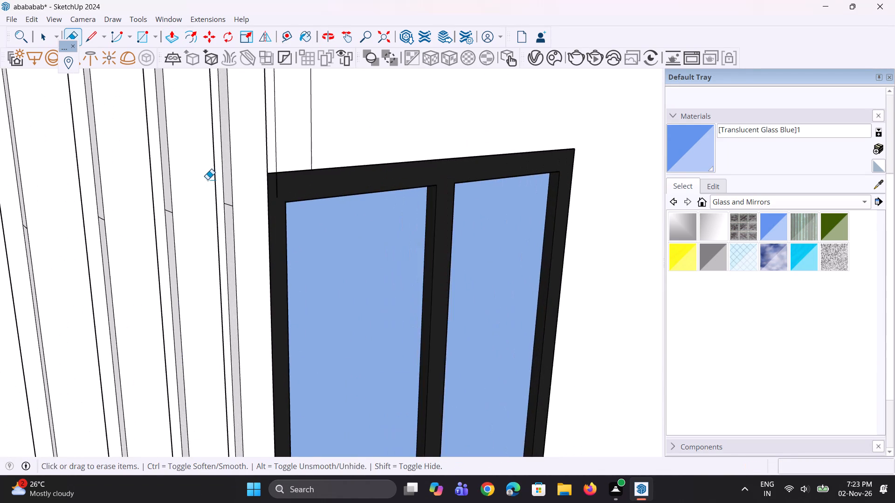
pyautogui.scroll(7, 231, 202)
pyautogui.moveTo(228, 206); pyautogui.dragTo(226, 211)
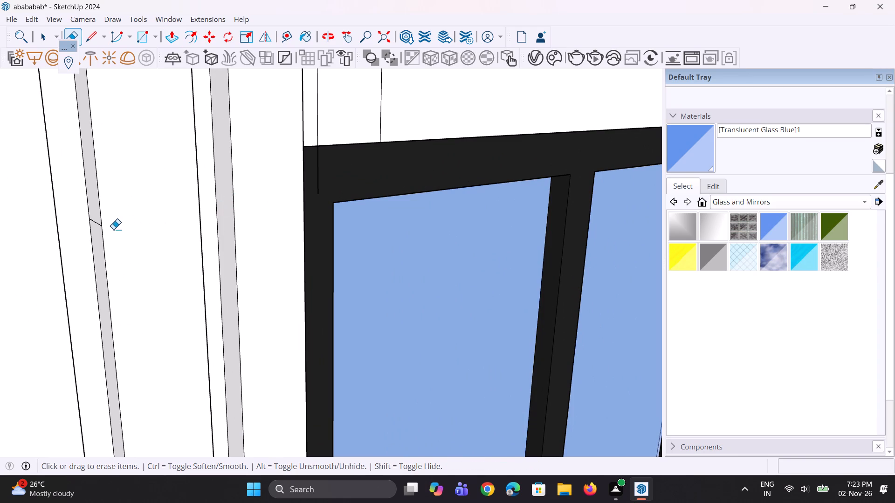
pyautogui.moveTo(95, 222); pyautogui.dragTo(98, 230)
# Erase the short seam lines across the upper sides of the third and fourth raised strips from the second window.
pyautogui.scroll(-5, 197, 211)
pyautogui.scroll(6, 49, 247)
pyautogui.click(40, 222)
pyautogui.scroll(-10, 194, 245)
pyautogui.scroll(4, 0, 243)
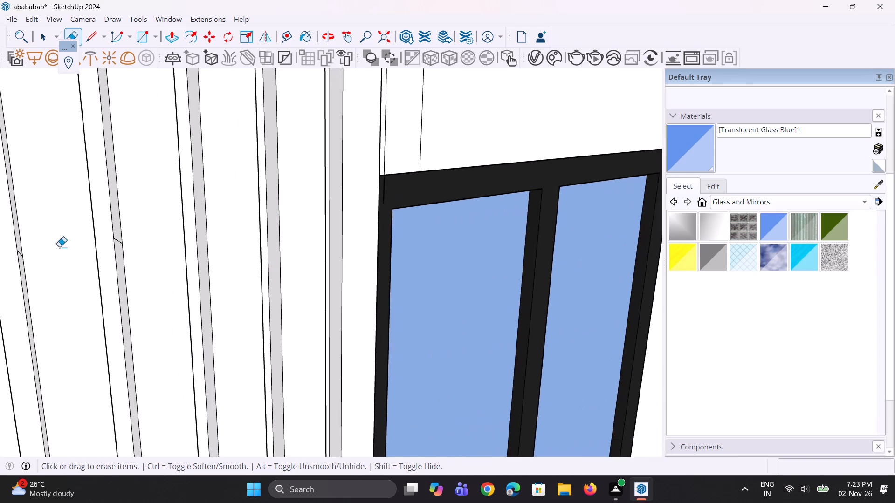
pyautogui.scroll(8, 90, 246)
pyautogui.click(131, 248)
pyautogui.click(134, 245)
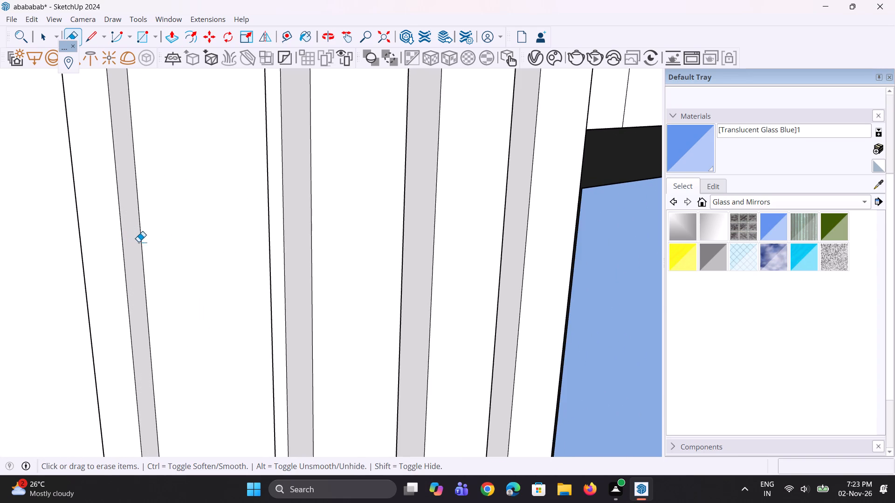
# Erase the short seam lines across the upper sides of the three remaining raised strips toward the first window.
pyautogui.scroll(-11, 210, 292)
pyautogui.moveTo(106, 276); pyautogui.dragTo(167, 290, button='middle')
pyautogui.scroll(4, 164, 321)
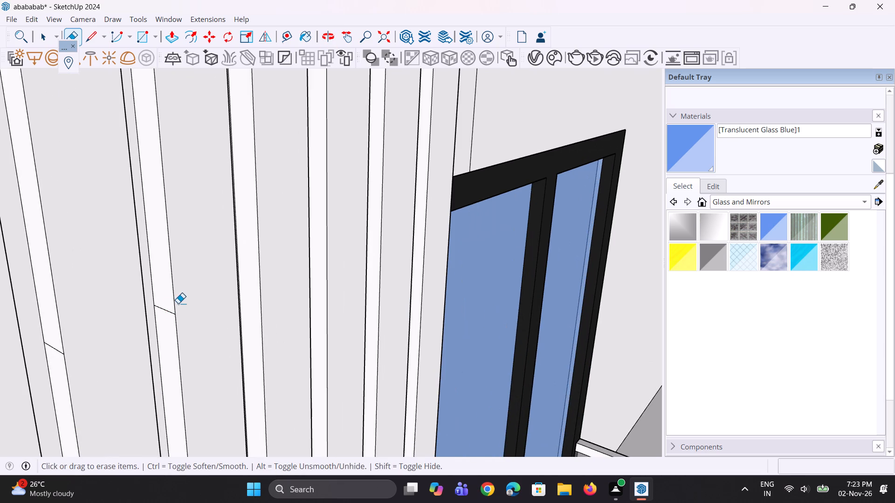
pyautogui.moveTo(165, 309); pyautogui.dragTo(162, 313)
pyautogui.scroll(-5, 248, 299)
pyautogui.scroll(5, 55, 345)
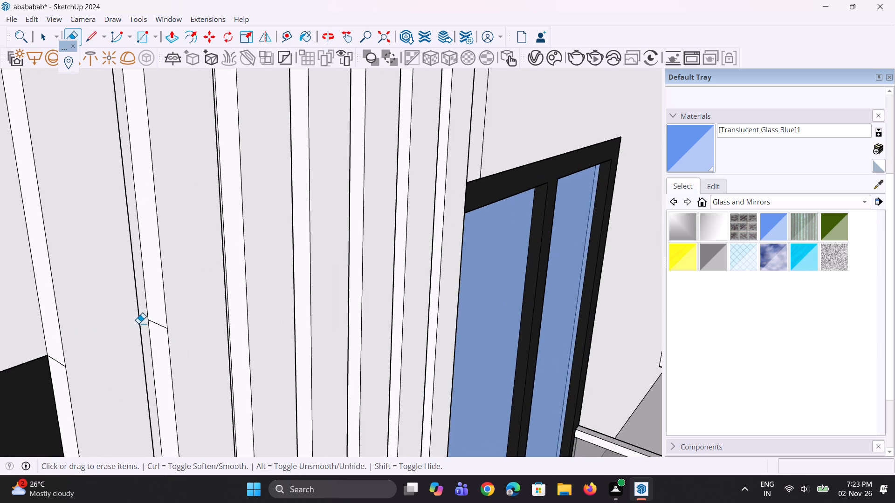
pyautogui.scroll(3, 138, 323)
pyautogui.moveTo(163, 326); pyautogui.dragTo(168, 320)
pyautogui.scroll(-6, 174, 313)
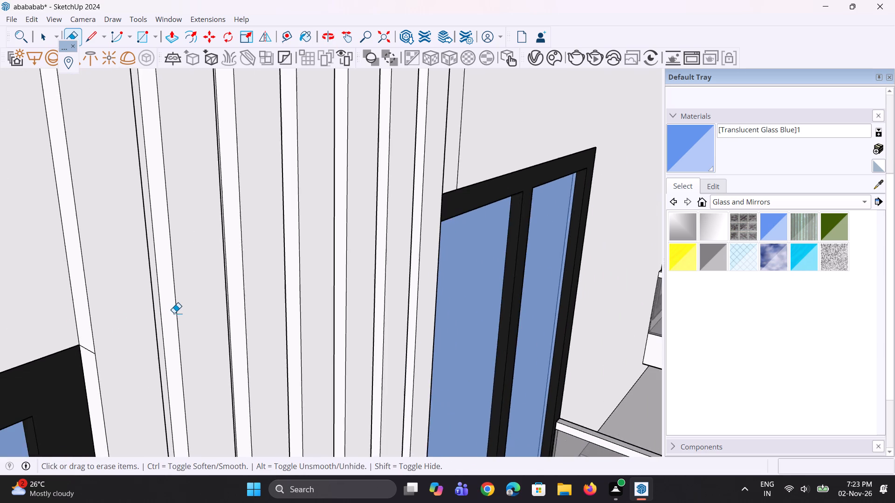
pyautogui.scroll(-5, 174, 313)
pyautogui.scroll(8, 89, 367)
pyautogui.click(134, 328)
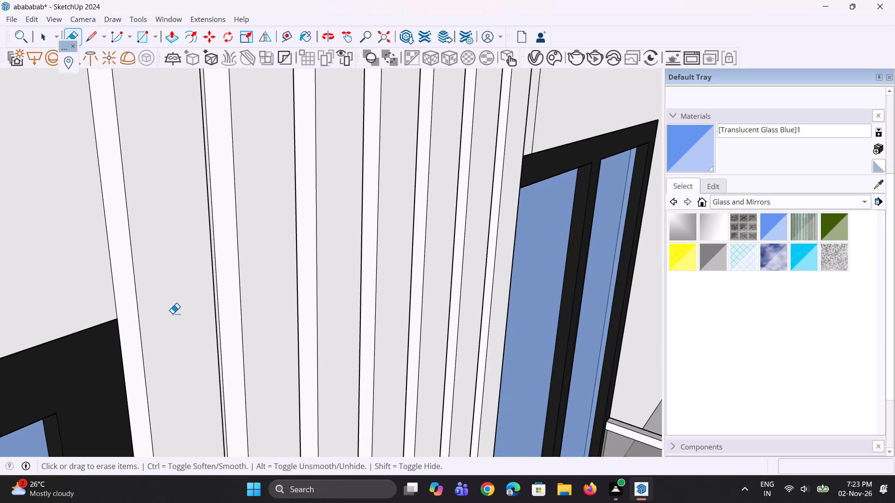
# Erase the short seam lines across the lower sides of the two raised strips nearest the second window.
pyautogui.scroll(-12, 172, 313)
pyautogui.moveTo(187, 307); pyautogui.dragTo(125, 263, button='middle')
pyautogui.scroll(-5, 142, 216)
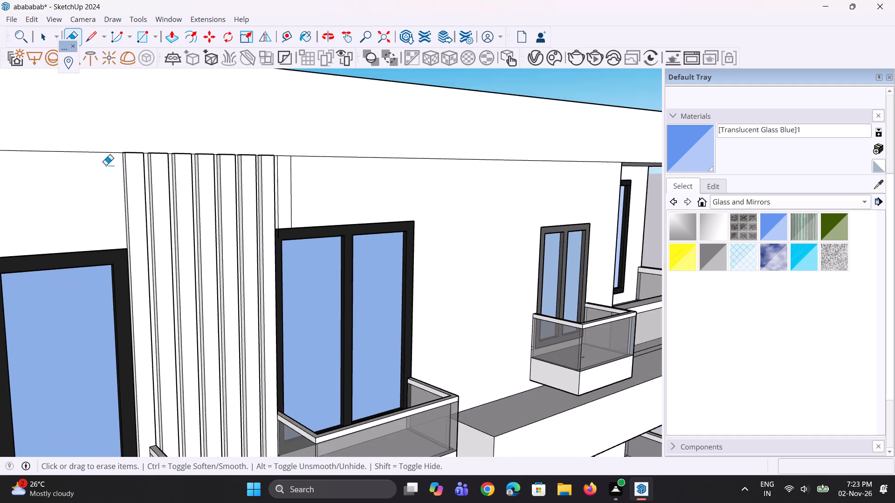
pyautogui.scroll(-5, 106, 165)
pyautogui.scroll(5, 191, 342)
pyautogui.scroll(16, 207, 390)
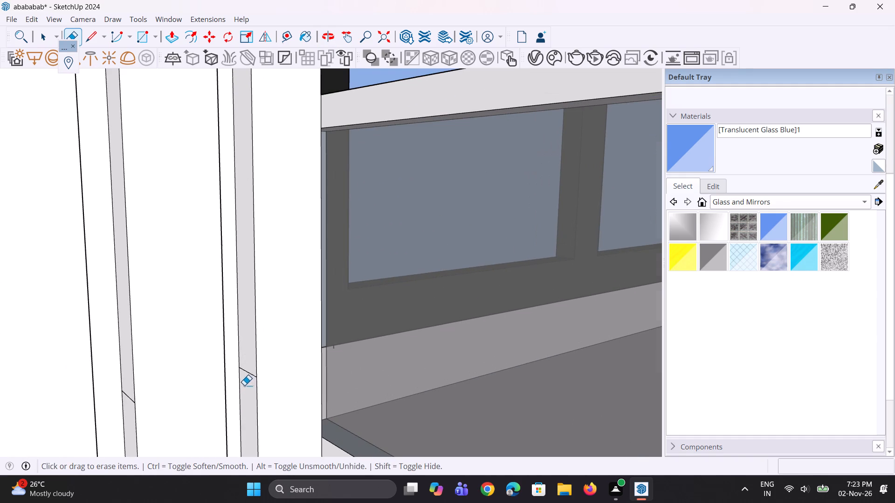
pyautogui.moveTo(252, 374); pyautogui.dragTo(251, 379)
pyautogui.click(129, 400)
# Erase the short seam lines across the lower sides of the third, fourth and fifth raised strips from the second window.
pyautogui.scroll(-6, 141, 388)
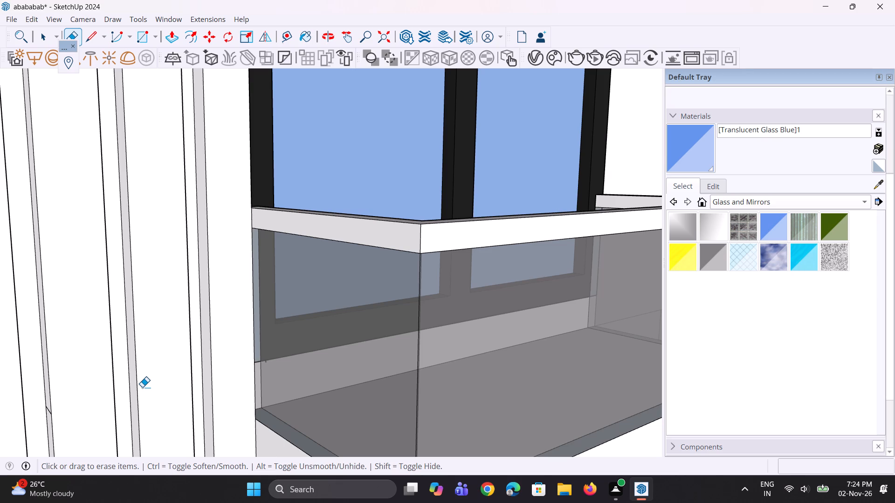
pyautogui.scroll(-6, 257, 297)
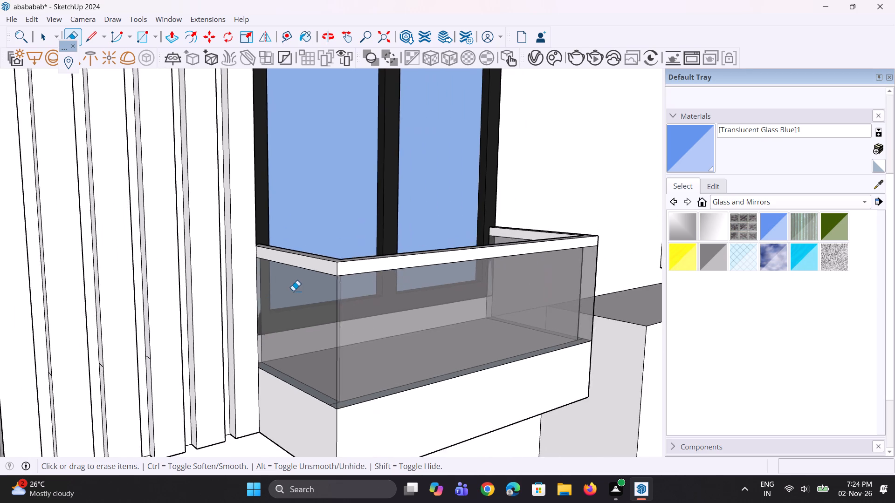
pyautogui.scroll(-4, 293, 291)
pyautogui.scroll(11, 179, 341)
pyautogui.scroll(4, 229, 333)
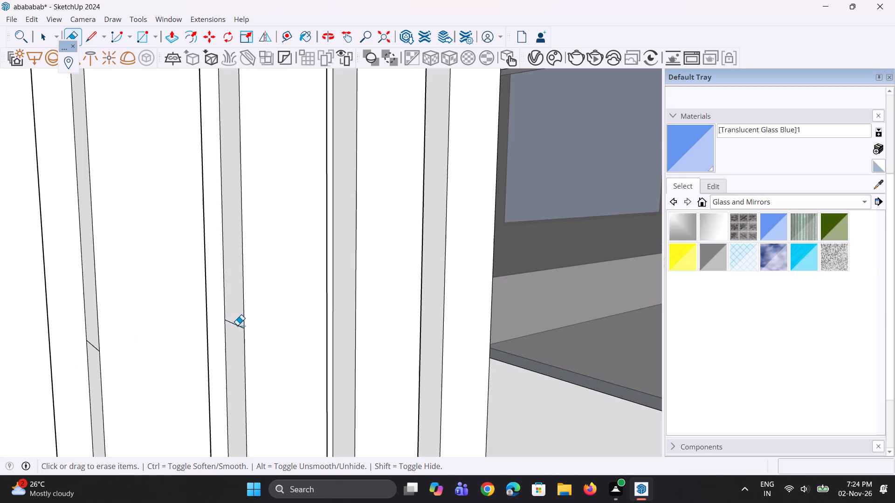
pyautogui.click(237, 325)
pyautogui.scroll(-5, 329, 314)
pyautogui.moveTo(171, 369); pyautogui.dragTo(191, 382, button='middle')
pyautogui.scroll(3, 207, 354)
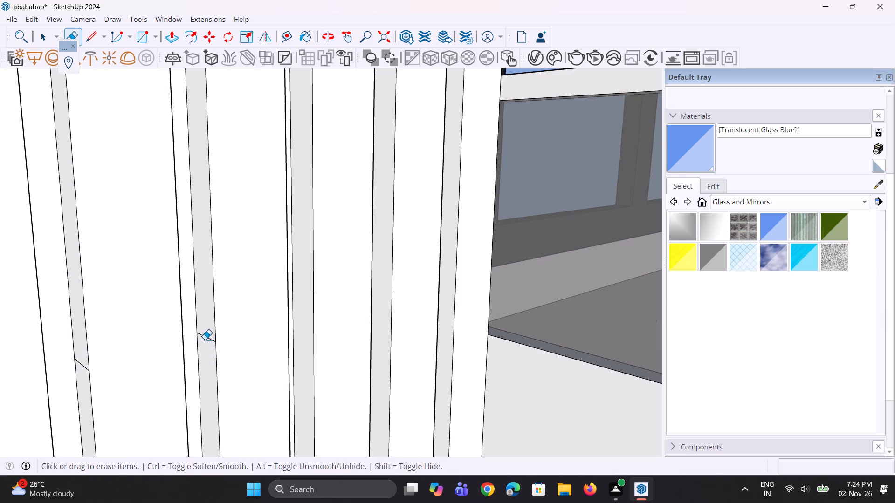
pyautogui.click(205, 337)
pyautogui.moveTo(82, 367); pyautogui.dragTo(84, 376)
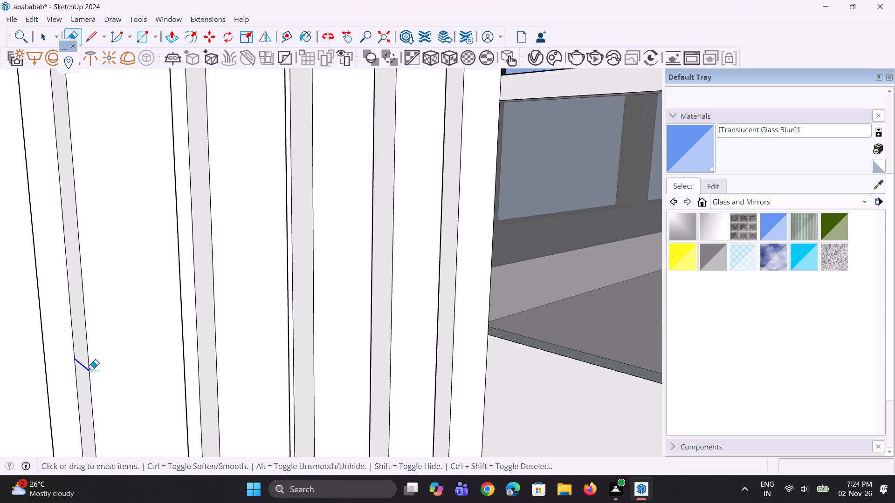
# Erase the remaining lower seam lines on the strips beside the first window's balcony.
pyautogui.moveTo(264, 330); pyautogui.dragTo(185, 346, button='middle')
pyautogui.scroll(-12, 255, 309)
pyautogui.moveTo(169, 270); pyautogui.dragTo(210, 346, button='middle')
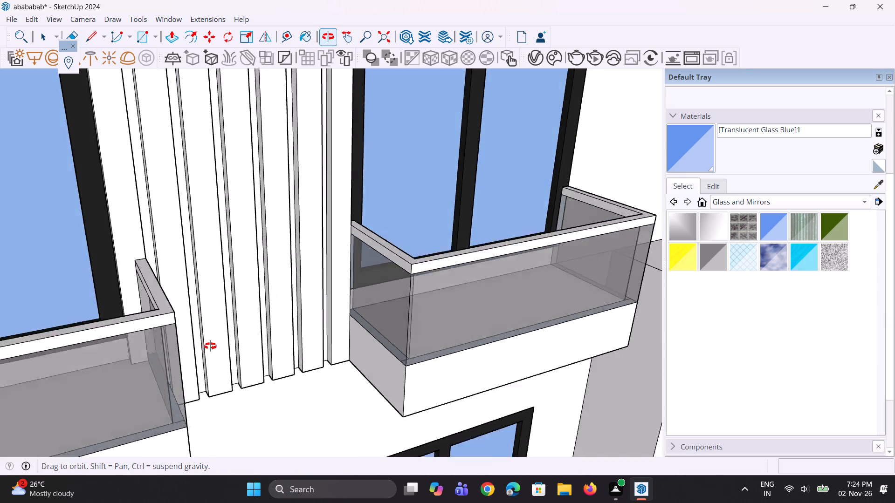
pyautogui.moveTo(210, 346); pyautogui.dragTo(350, 351, button='middle')
pyautogui.scroll(7, 213, 431)
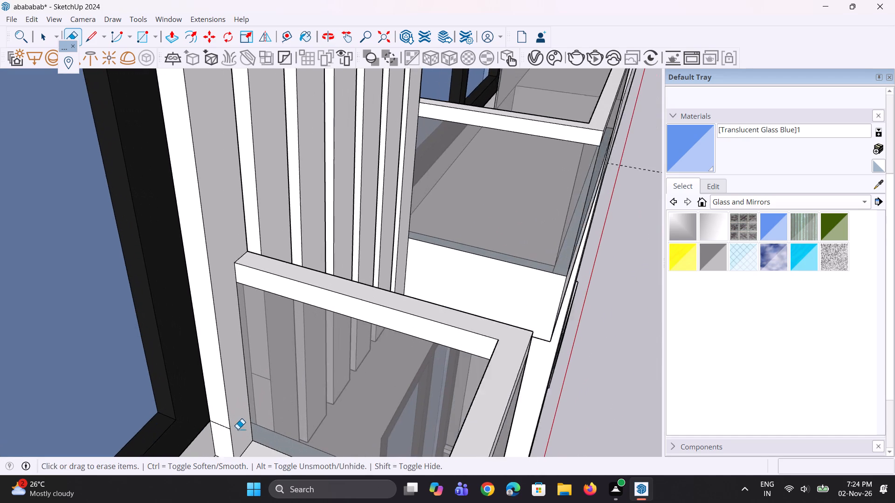
pyautogui.click(220, 428)
pyautogui.moveTo(358, 270); pyautogui.dragTo(194, 359, button='middle')
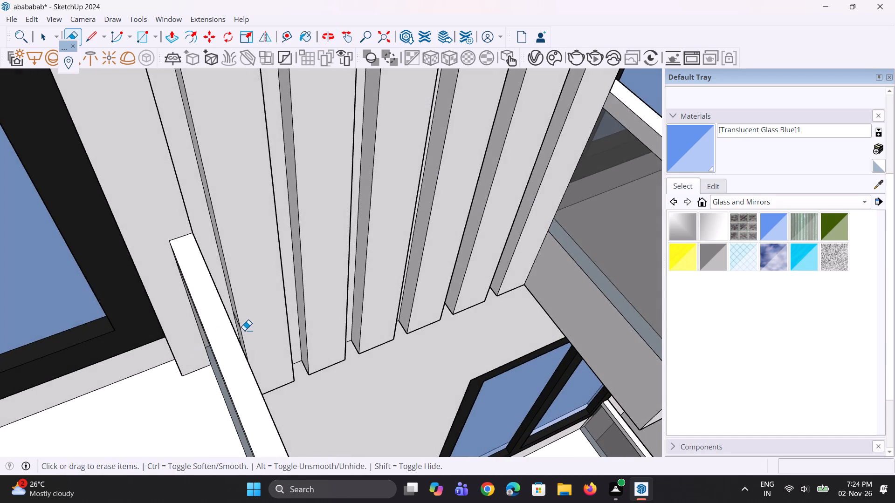
pyautogui.scroll(19, 245, 330)
pyautogui.moveTo(241, 314); pyautogui.dragTo(239, 320)
# Erase the stray vertical lines on the wall above the second window, beside the outermost fin.
pyautogui.moveTo(336, 376); pyautogui.dragTo(115, 295, button='middle')
pyautogui.scroll(-10, 456, 315)
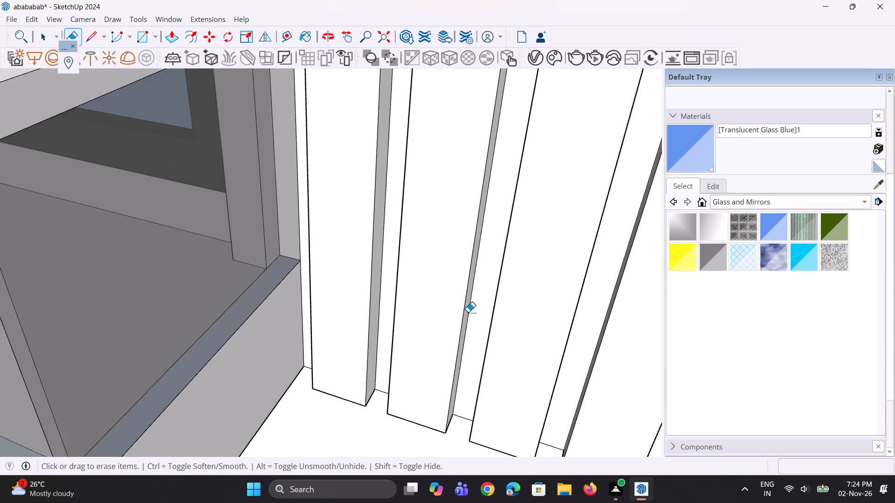
pyautogui.scroll(-14, 468, 312)
pyautogui.moveTo(563, 319); pyautogui.dragTo(575, 320, button='middle')
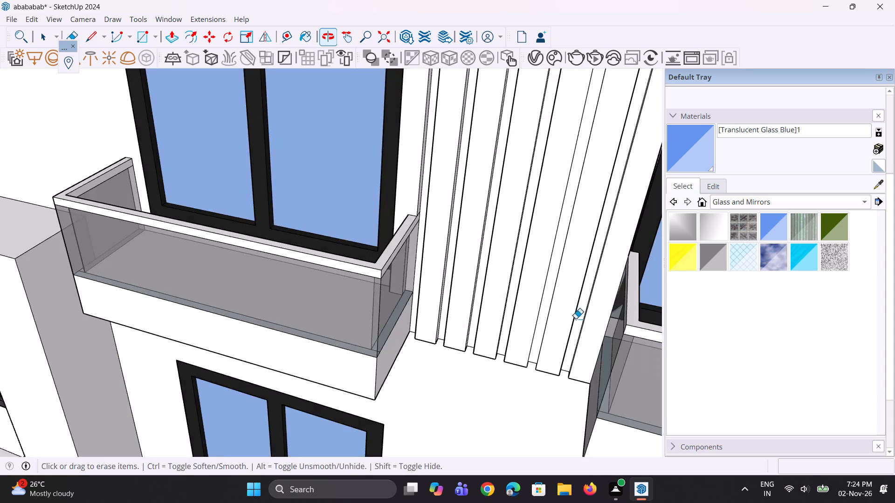
pyautogui.scroll(-13, 468, 330)
pyautogui.moveTo(476, 339); pyautogui.dragTo(496, 252, button='middle')
pyautogui.scroll(5, 531, 162)
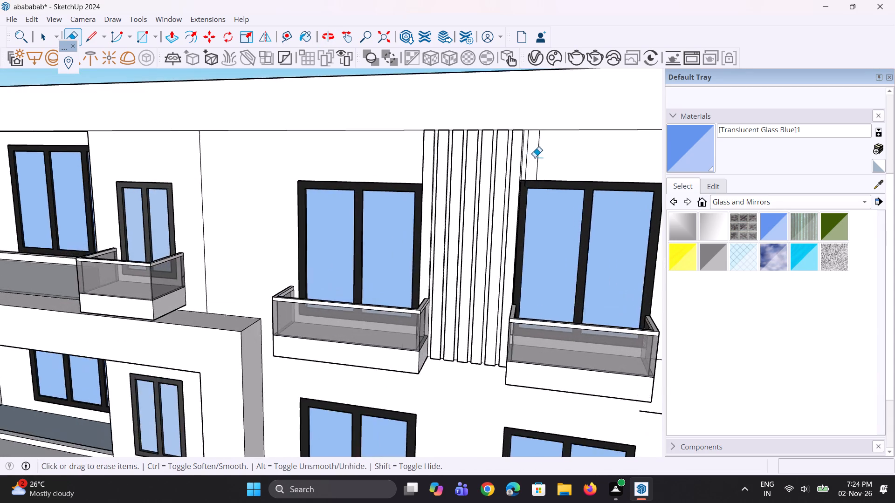
pyautogui.scroll(8, 535, 157)
pyautogui.press('space')
pyautogui.scroll(6, 529, 174)
pyautogui.press('e')
pyautogui.scroll(1, 529, 191)
pyautogui.moveTo(497, 190); pyautogui.dragTo(490, 197)
pyautogui.moveTo(553, 192); pyautogui.dragTo(544, 193)
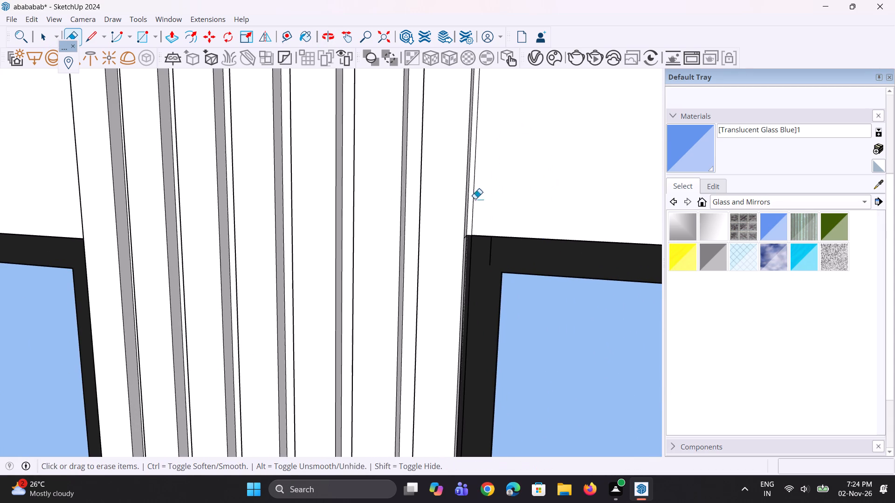
pyautogui.scroll(5, 457, 203)
pyautogui.click(475, 208)
pyautogui.moveTo(473, 226); pyautogui.dragTo(473, 227)
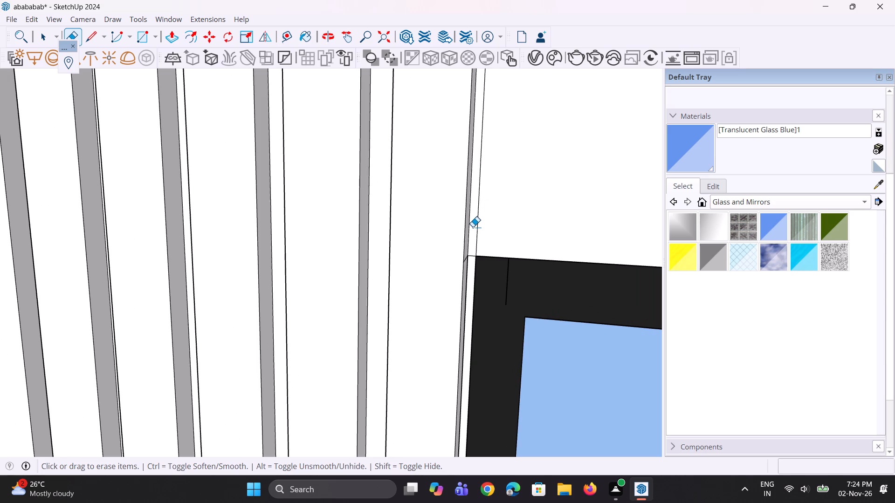
pyautogui.moveTo(473, 227); pyautogui.dragTo(478, 230)
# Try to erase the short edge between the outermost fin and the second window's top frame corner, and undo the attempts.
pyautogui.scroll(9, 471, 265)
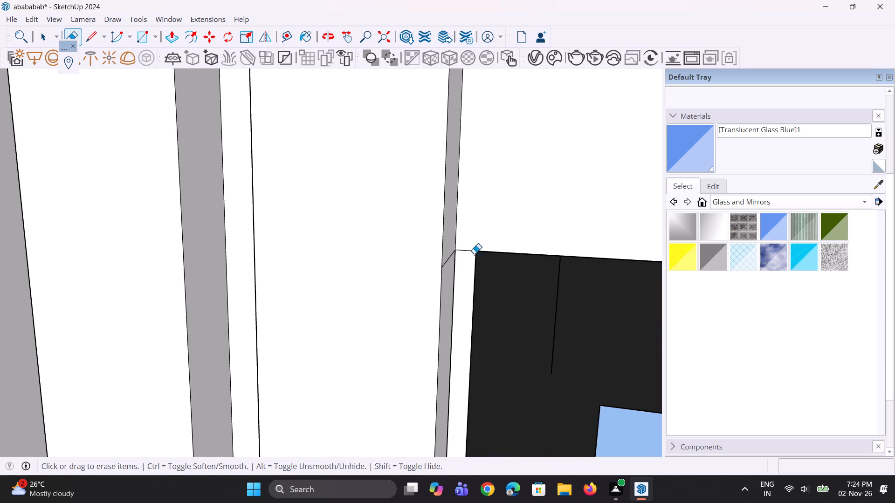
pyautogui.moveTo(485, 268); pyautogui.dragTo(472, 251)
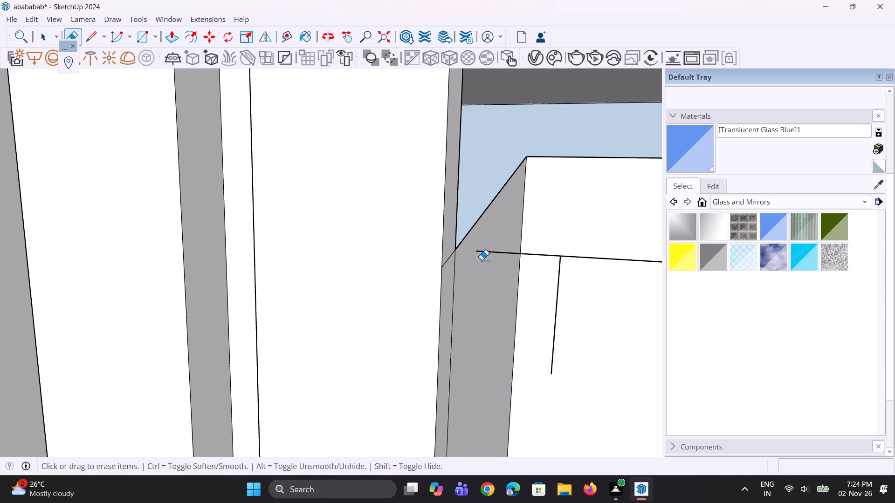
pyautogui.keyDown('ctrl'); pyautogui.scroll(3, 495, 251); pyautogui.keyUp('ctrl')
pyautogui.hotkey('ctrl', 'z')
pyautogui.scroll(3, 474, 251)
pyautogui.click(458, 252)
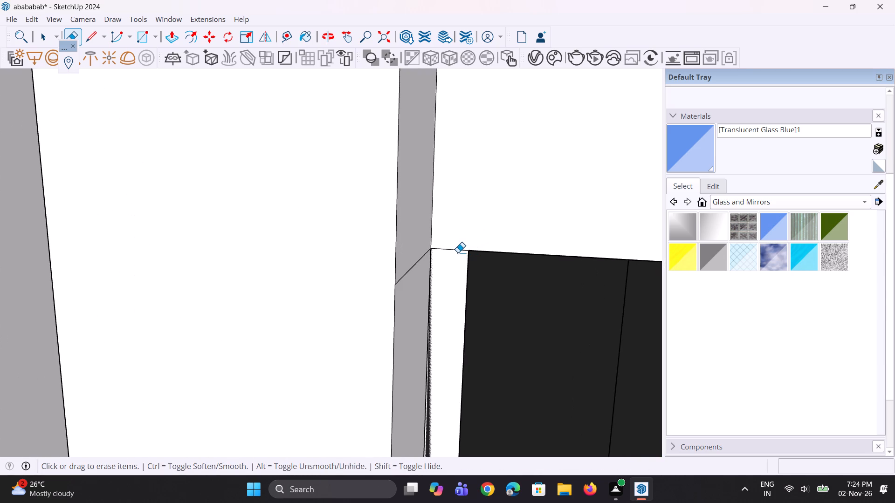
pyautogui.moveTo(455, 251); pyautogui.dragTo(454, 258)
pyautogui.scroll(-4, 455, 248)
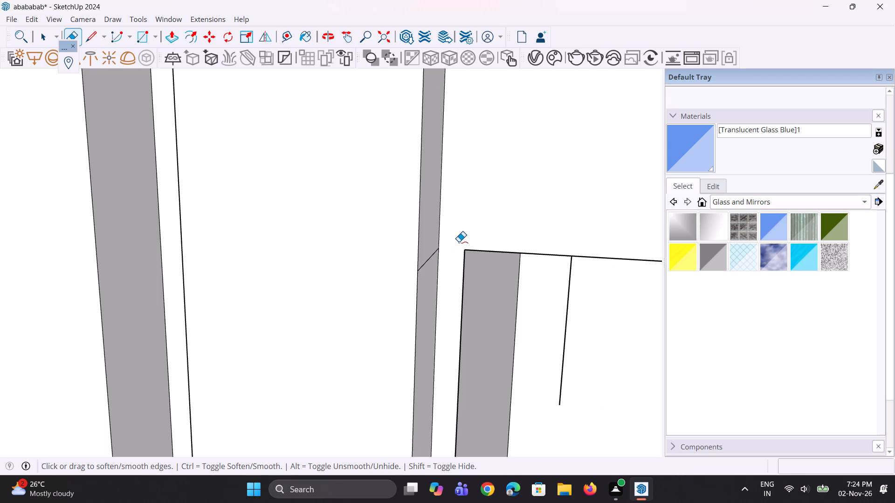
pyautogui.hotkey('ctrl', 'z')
# Erase the stray vertical line on the second window's frame and the diagonal seam on the adjacent fin's side.
pyautogui.scroll(-20, 459, 240)
pyautogui.scroll(3, 476, 254)
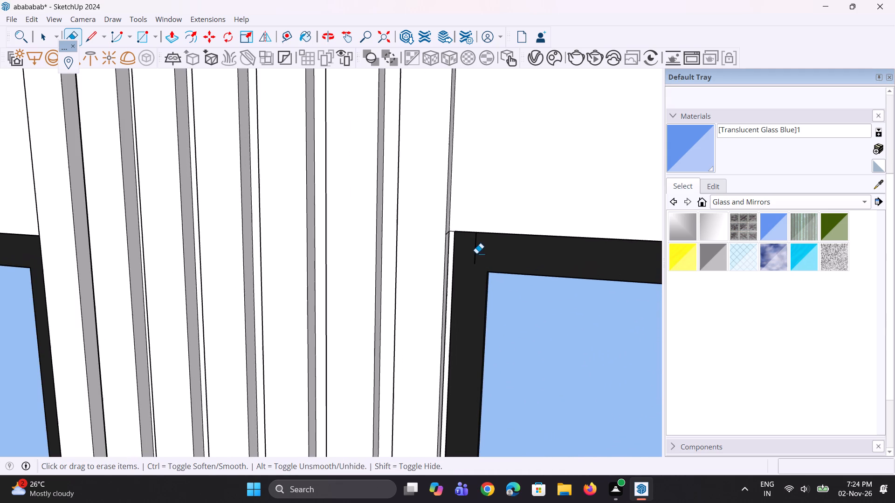
pyautogui.click(476, 250)
pyautogui.scroll(13, 454, 241)
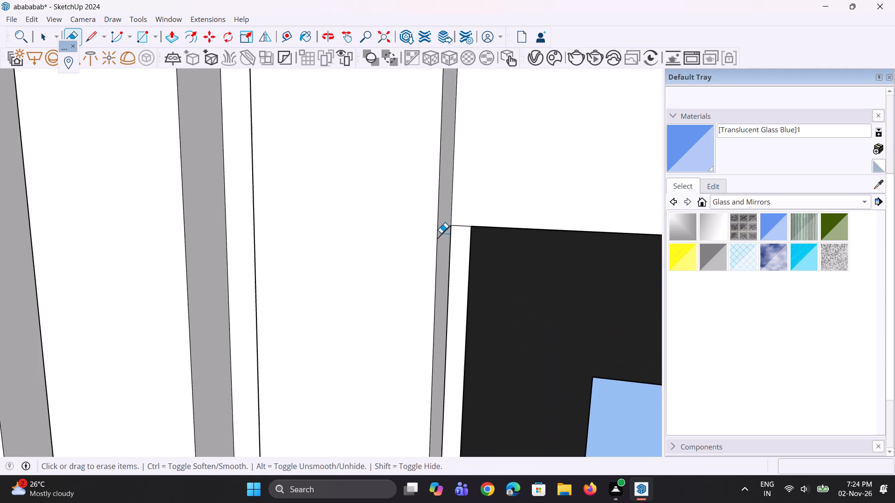
pyautogui.moveTo(441, 233); pyautogui.dragTo(441, 241)
# Erase the two stray horizontal lines between the second window's balcony on the top floor and the projecting facade frame.
pyautogui.scroll(-5, 460, 230)
pyautogui.moveTo(482, 226); pyautogui.dragTo(365, 240, button='middle')
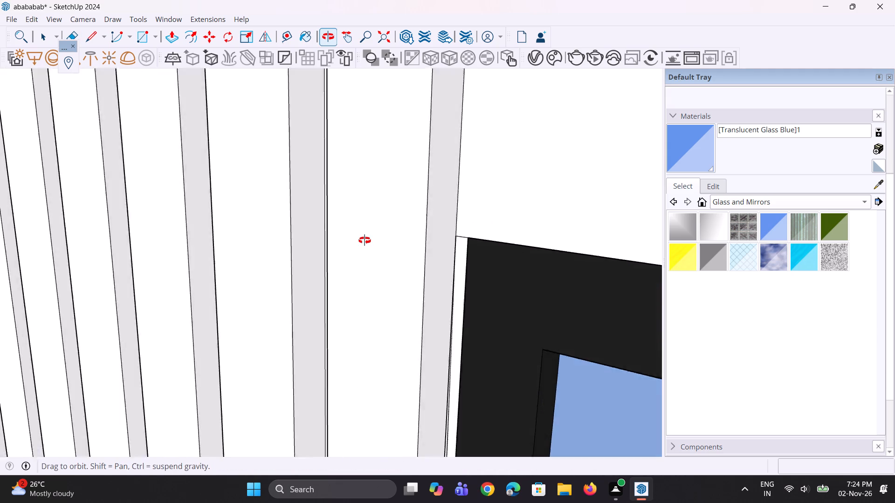
pyautogui.moveTo(365, 240); pyautogui.dragTo(494, 259, button='middle')
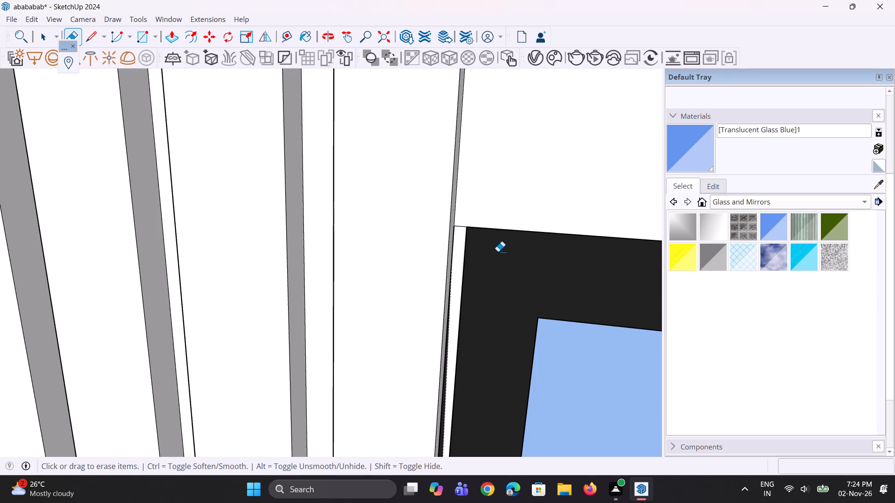
pyautogui.scroll(-5, 468, 232)
pyautogui.scroll(-5, 482, 274)
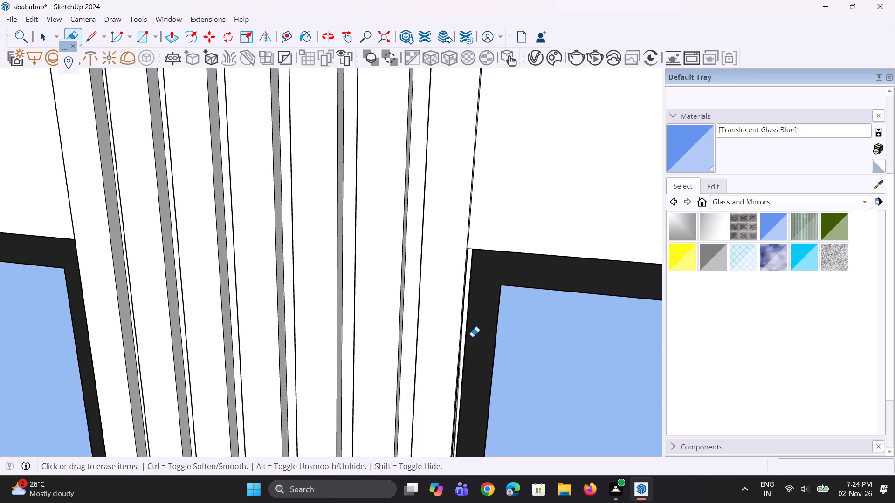
pyautogui.scroll(-11, 472, 337)
pyautogui.moveTo(524, 328); pyautogui.dragTo(478, 269, button='middle')
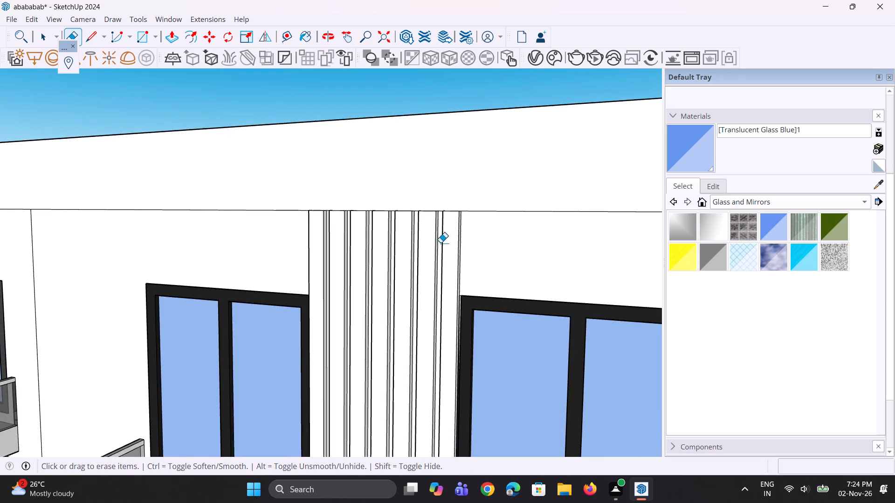
pyautogui.press('space')
pyautogui.scroll(-10, 441, 243)
pyautogui.press('space')
pyautogui.press('space')
pyautogui.press('space')
pyautogui.press('space')
pyautogui.scroll(-5, 380, 205)
pyautogui.moveTo(392, 293); pyautogui.dragTo(475, 183, button='middle')
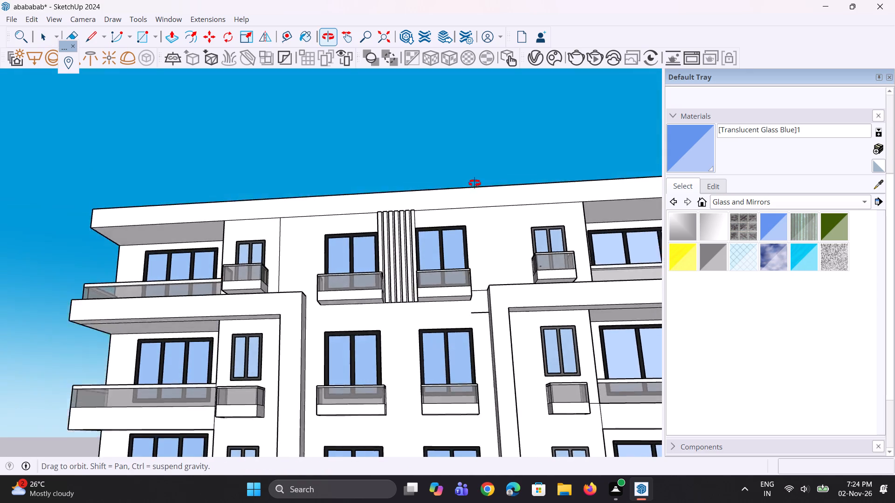
pyautogui.moveTo(475, 183); pyautogui.dragTo(492, 157, button='middle')
pyautogui.scroll(10, 491, 325)
pyautogui.press('e')
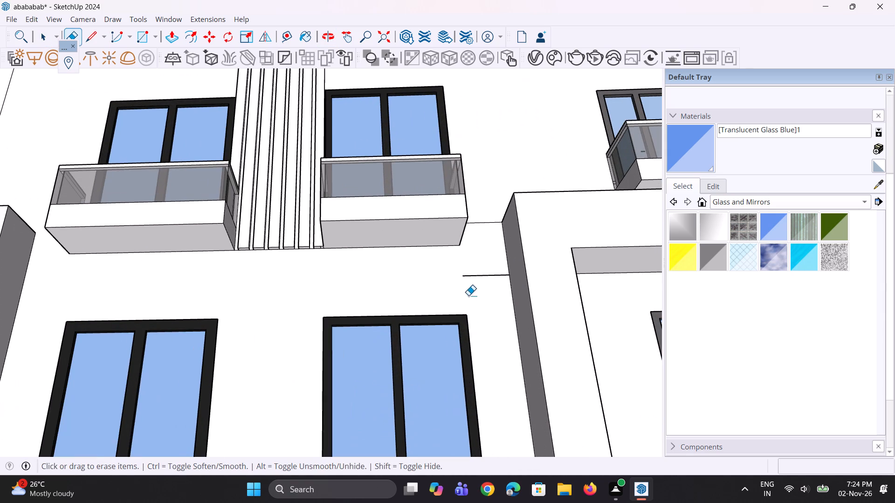
pyautogui.click(481, 279)
pyautogui.moveTo(476, 214); pyautogui.dragTo(479, 232)
pyautogui.moveTo(482, 255); pyautogui.dragTo(488, 283)
# Erase the stray lines below and beside the second central window's balcony on the fifth storey from the top.
pyautogui.scroll(-2, 483, 239)
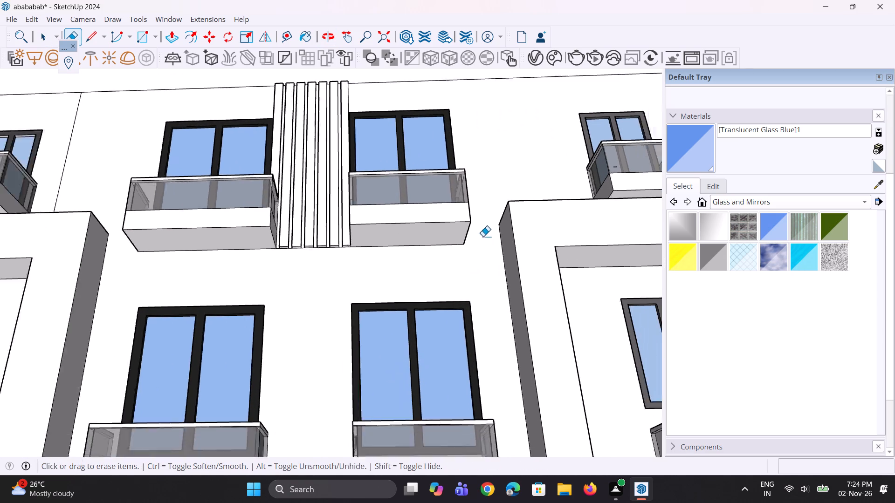
pyautogui.scroll(-19, 483, 236)
pyautogui.moveTo(465, 300); pyautogui.dragTo(459, 378, button='middle')
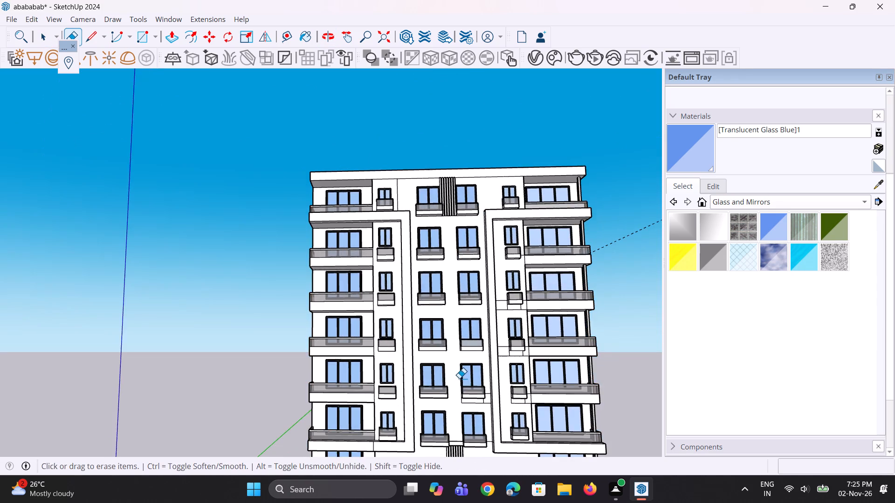
pyautogui.scroll(16, 467, 412)
pyautogui.moveTo(449, 378); pyautogui.dragTo(440, 377)
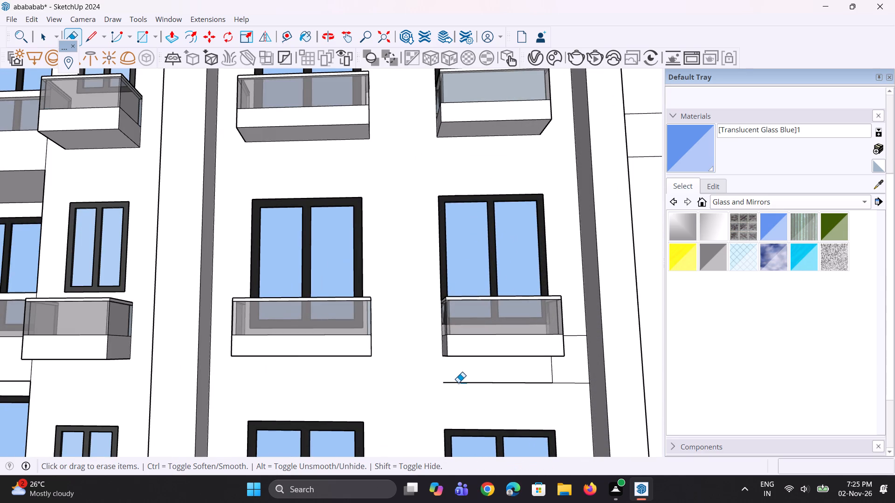
pyautogui.click(458, 382)
pyautogui.moveTo(554, 375); pyautogui.dragTo(547, 377)
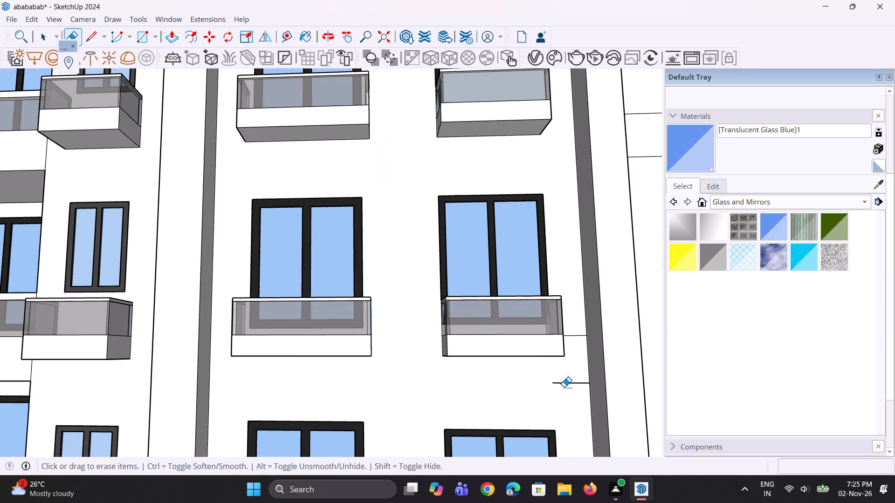
pyautogui.moveTo(564, 387); pyautogui.dragTo(571, 376)
pyautogui.moveTo(581, 329); pyautogui.dragTo(574, 339)
# Examine the whole front facade, from the roof down to the lowest residential floor, for remaining stray lines.
pyautogui.scroll(-12, 446, 252)
pyautogui.moveTo(450, 295); pyautogui.dragTo(440, 377, button='middle')
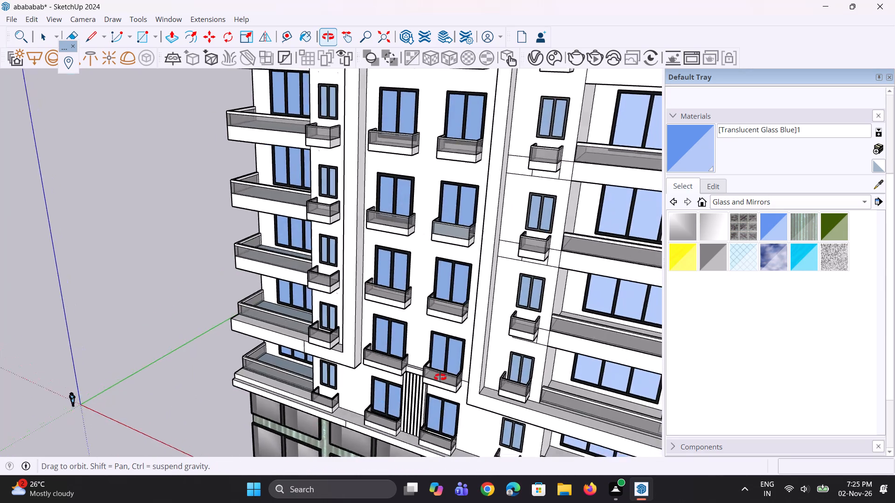
pyautogui.moveTo(440, 377); pyautogui.dragTo(478, 338, button='middle')
pyautogui.scroll(-1, 477, 317)
pyautogui.scroll(-5, 436, 265)
pyautogui.scroll(-5, 423, 326)
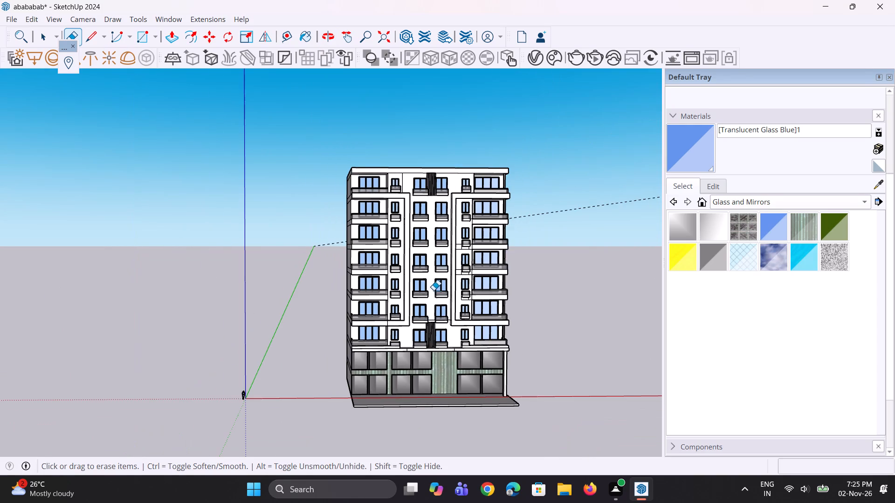
pyautogui.press('space')
pyautogui.press('space')
pyautogui.scroll(5, 445, 358)
pyautogui.press('space')
pyautogui.press('space')
pyautogui.scroll(4, 349, 207)
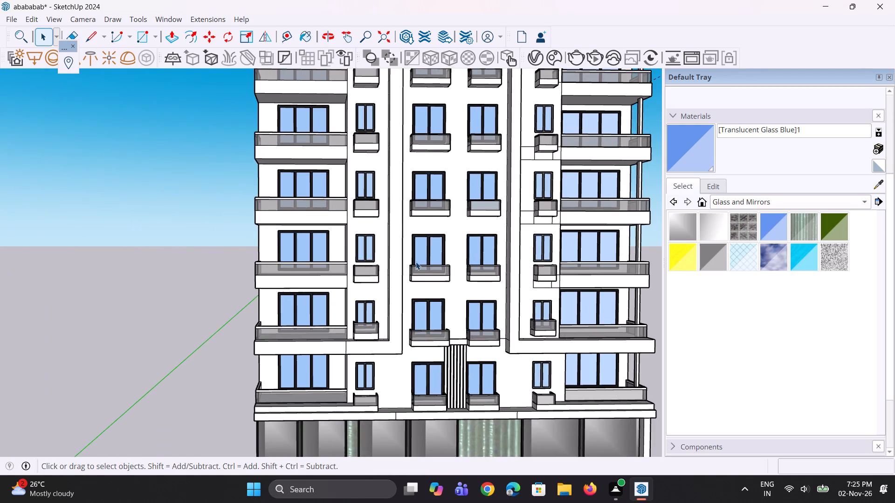
# Draw a horizontal line about 3' 5 11/16" long across the left projecting frame's vertical strip, level with the third-storey-from-top window heads.
pyautogui.scroll(3, 416, 262)
pyautogui.moveTo(441, 318); pyautogui.dragTo(389, 323, button='middle')
pyautogui.scroll(1, 389, 329)
pyautogui.scroll(-11, 394, 366)
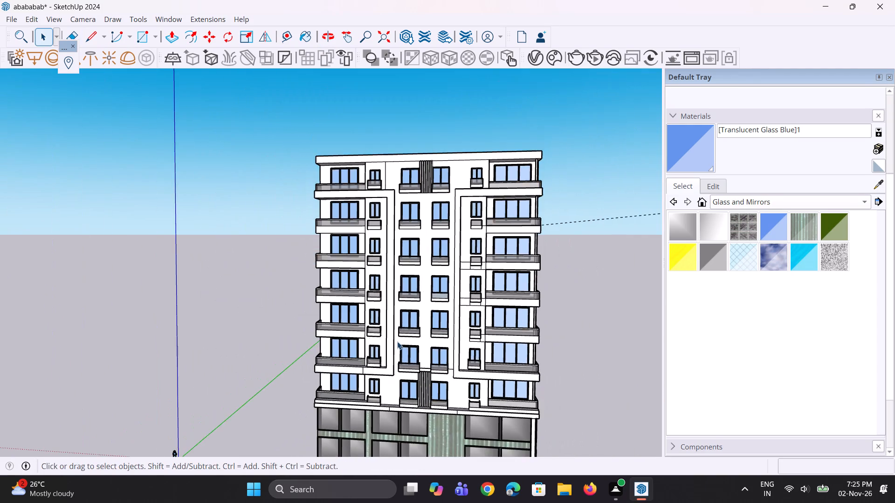
pyautogui.scroll(4, 376, 209)
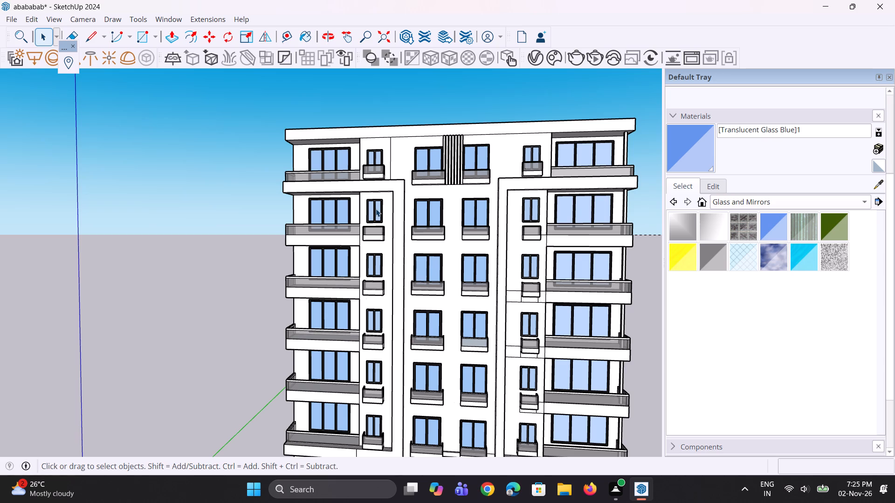
pyautogui.press('l')
pyautogui.scroll(5, 404, 226)
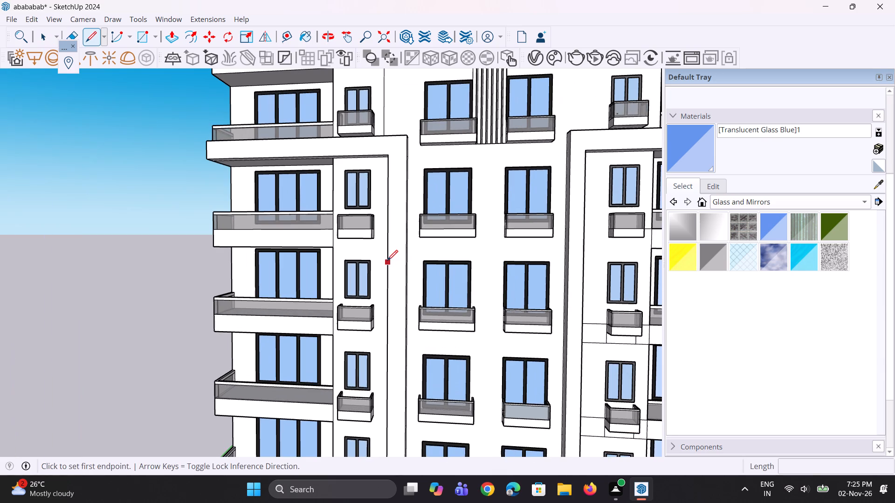
pyautogui.click(388, 257)
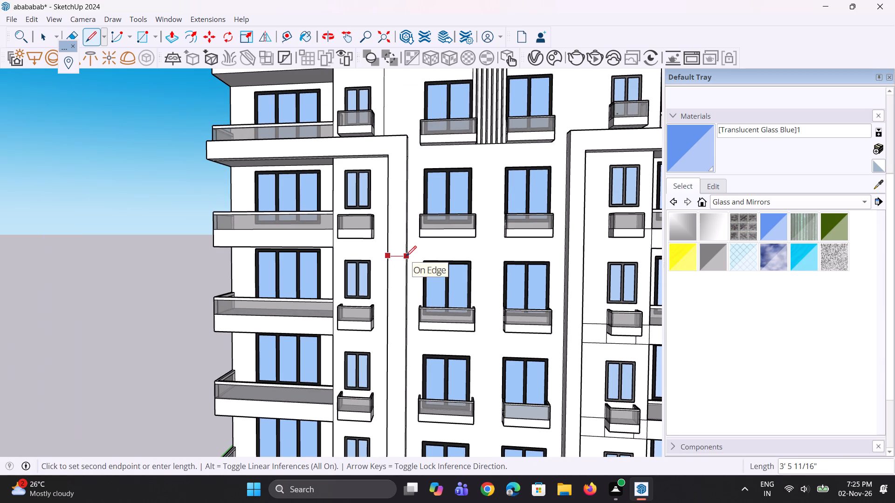
pyautogui.click(406, 256)
pyautogui.press('space')
pyautogui.press('space')
# Copy the horizontal line 1'6" down the frame's vertical strip to form a band.
pyautogui.scroll(3, 393, 257)
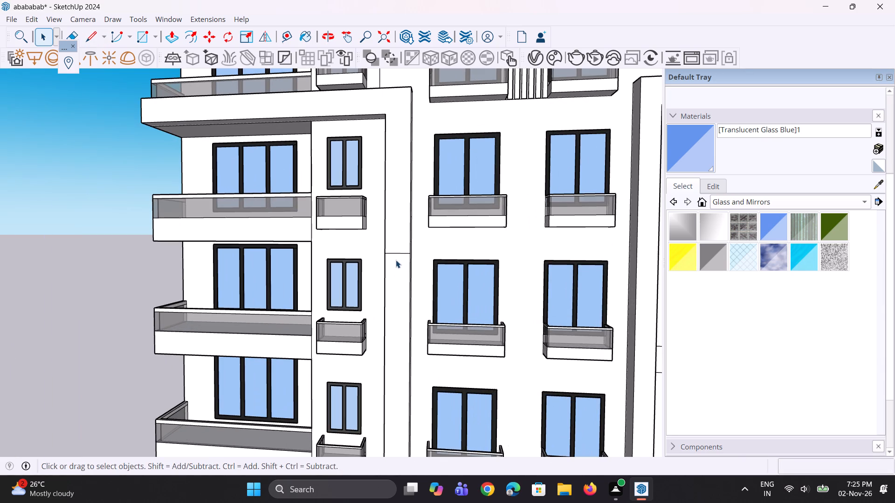
pyautogui.click(397, 253)
pyautogui.scroll(3, 400, 255)
pyautogui.press('m')
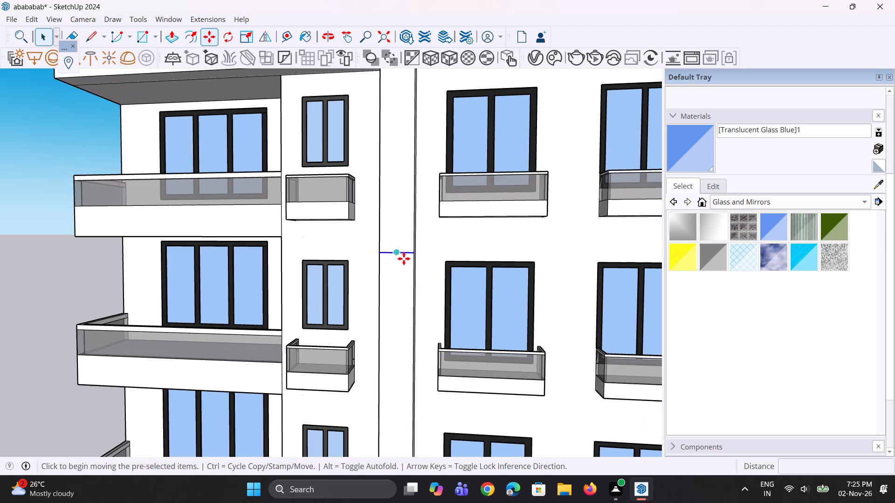
pyautogui.scroll(3, 404, 258)
pyautogui.click(417, 252)
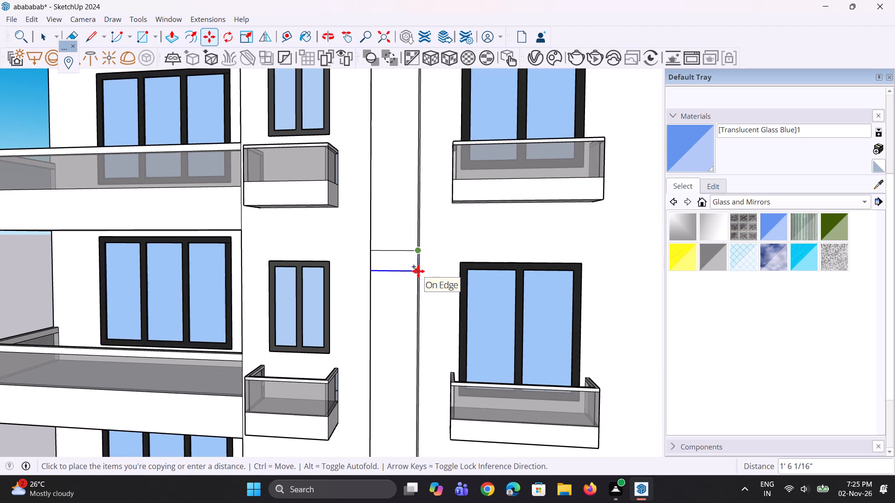
pyautogui.write("1'6")
pyautogui.hotkey('shift', '"')
pyautogui.press('Return')
pyautogui.press('space')
pyautogui.press('space')
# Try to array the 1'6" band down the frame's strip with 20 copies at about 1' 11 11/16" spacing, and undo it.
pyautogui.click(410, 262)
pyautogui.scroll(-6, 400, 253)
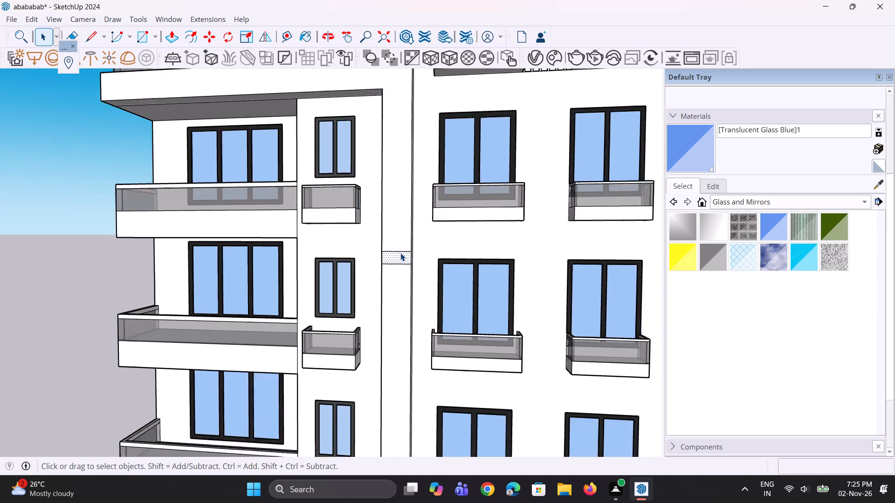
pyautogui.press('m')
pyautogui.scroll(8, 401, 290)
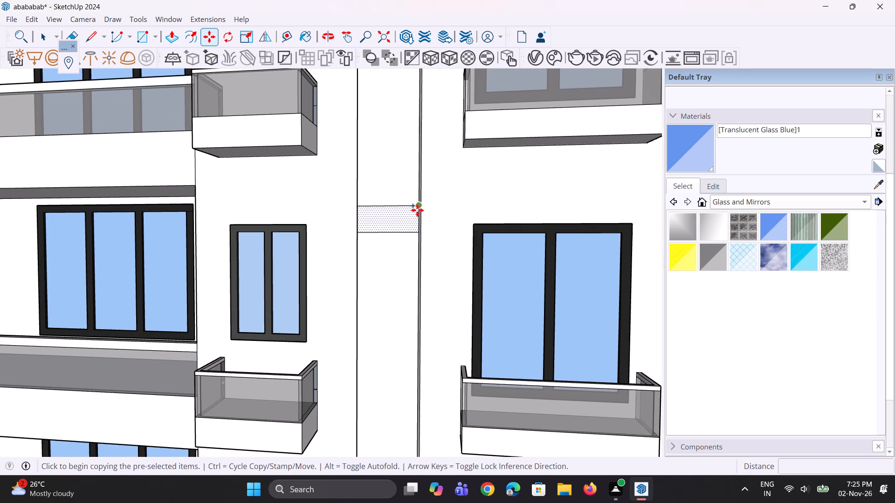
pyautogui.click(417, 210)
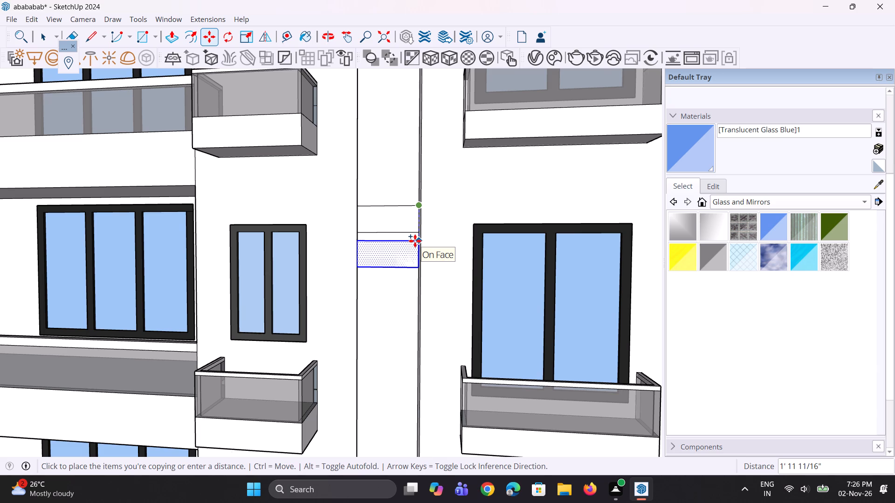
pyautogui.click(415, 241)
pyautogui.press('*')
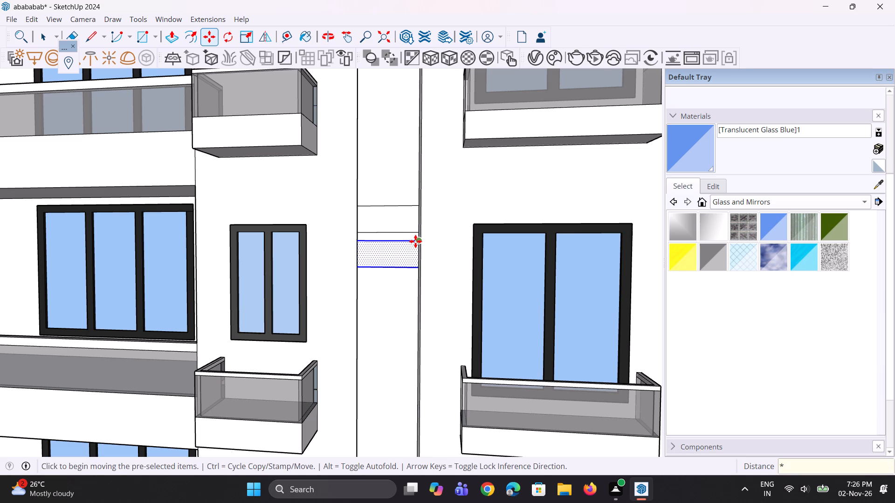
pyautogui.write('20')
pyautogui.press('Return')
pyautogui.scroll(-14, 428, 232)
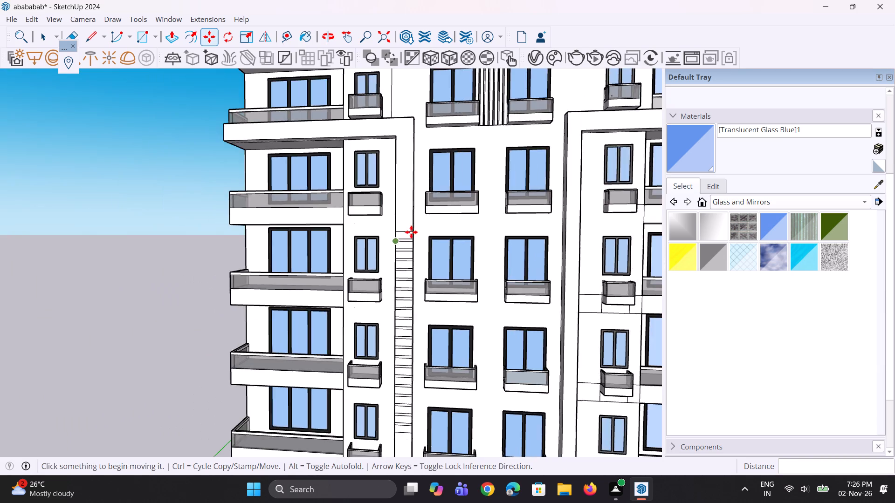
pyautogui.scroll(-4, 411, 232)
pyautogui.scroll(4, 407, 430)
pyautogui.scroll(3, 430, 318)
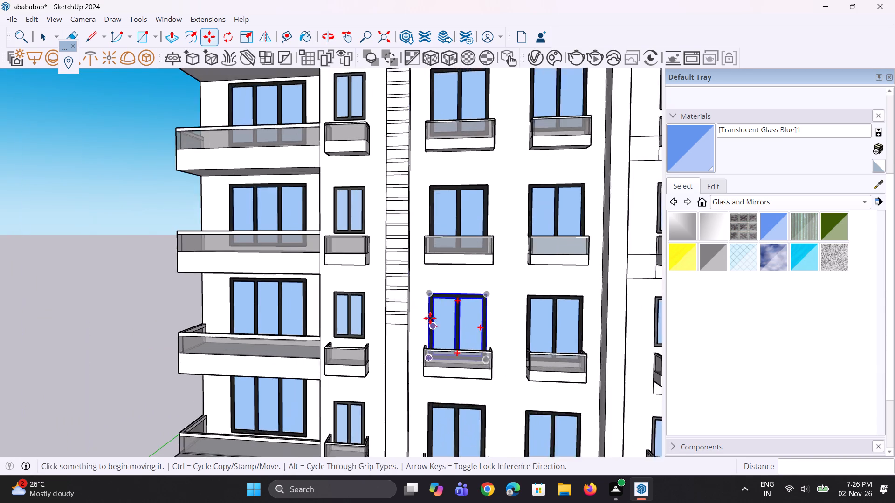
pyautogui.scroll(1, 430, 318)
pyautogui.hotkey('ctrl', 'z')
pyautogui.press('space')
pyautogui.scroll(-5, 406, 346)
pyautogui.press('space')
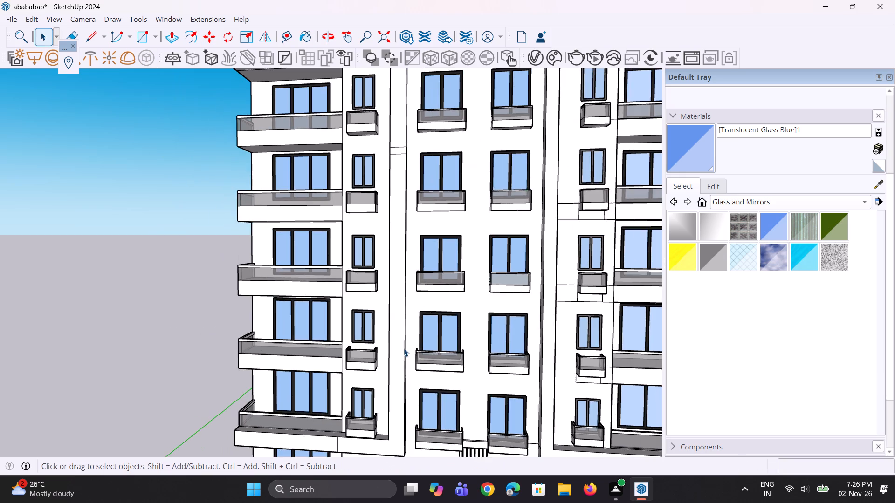
# Copy the 1'6" band about 2' 1/2" down the frame's vertical strip and repeat it as 25 copies.
pyautogui.press('space')
pyautogui.press('space')
pyautogui.scroll(7, 407, 147)
pyautogui.click(387, 154)
pyautogui.scroll(4, 388, 154)
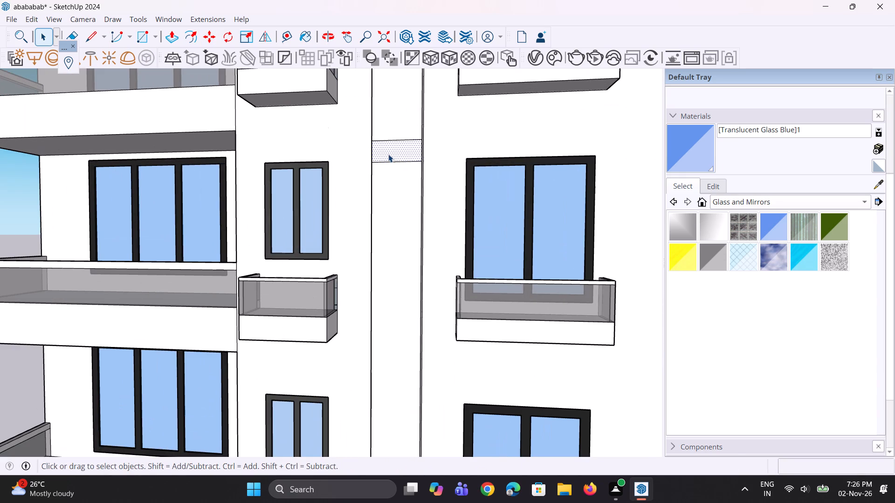
pyautogui.press('m')
pyautogui.scroll(3, 397, 150)
pyautogui.click(428, 135)
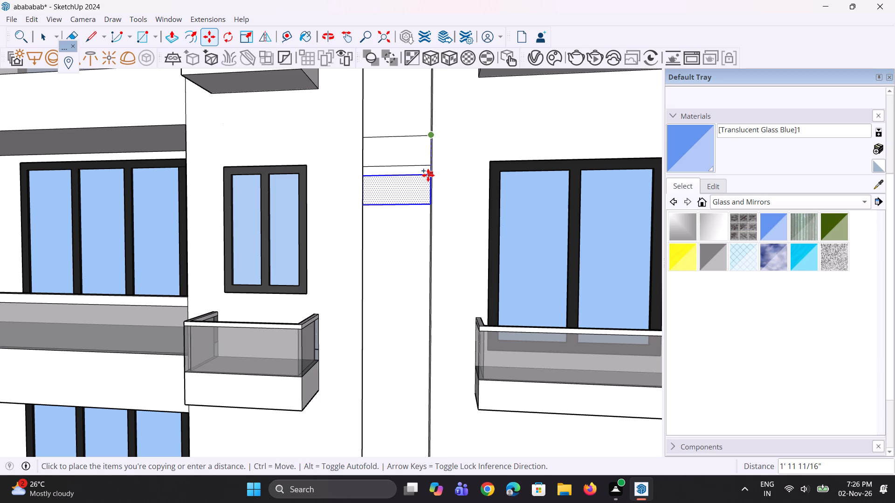
pyautogui.click(428, 176)
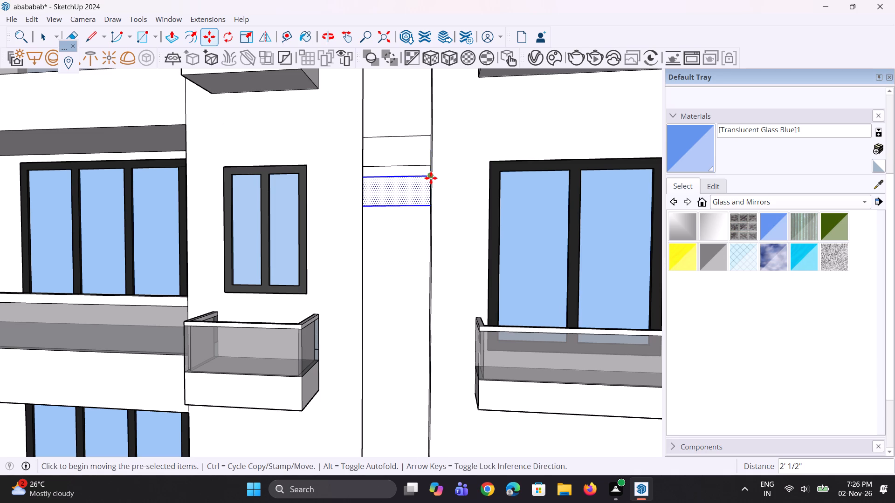
pyautogui.press('*')
pyautogui.write('25')
pyautogui.press('Return')
# Examine how the arrayed bands run down the left projecting frame relative to the storeys and the frame's lower corner.
pyautogui.scroll(-16, 431, 178)
pyautogui.scroll(-6, 428, 170)
pyautogui.scroll(2, 427, 233)
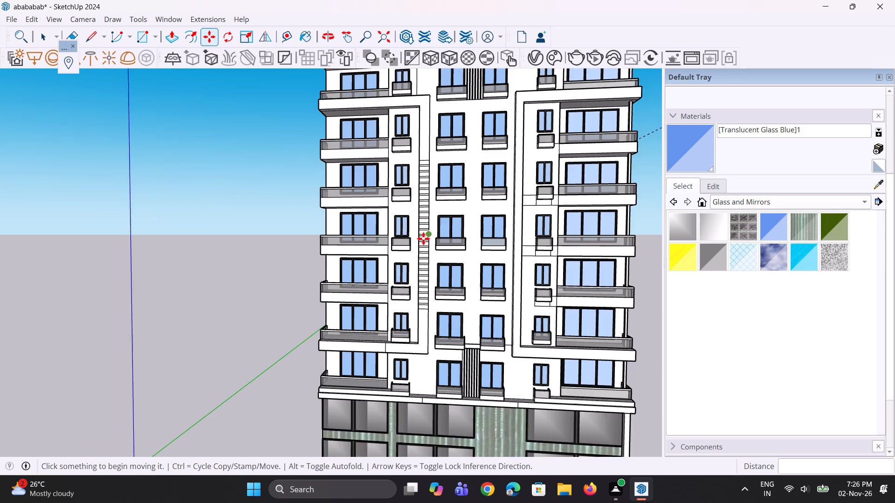
pyautogui.scroll(1, 423, 238)
pyautogui.scroll(6, 430, 329)
pyautogui.moveTo(431, 334); pyautogui.dragTo(403, 328, button='middle')
pyautogui.scroll(-4, 421, 344)
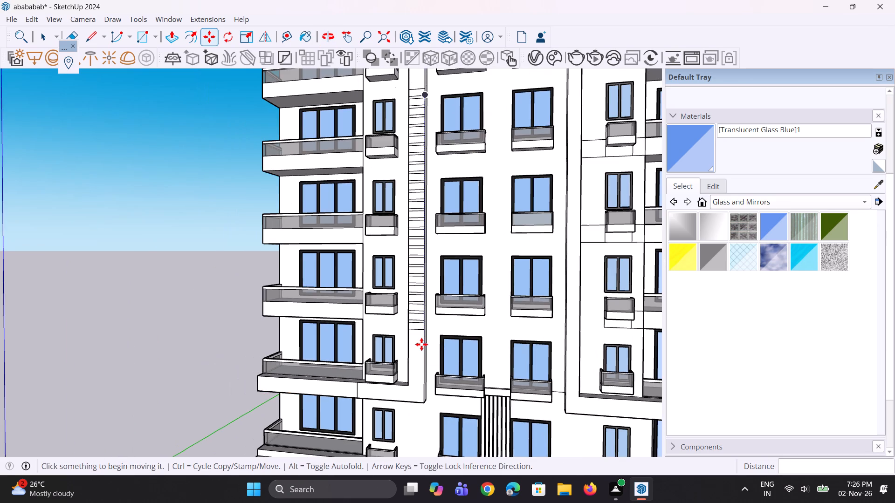
pyautogui.scroll(3, 416, 344)
pyautogui.scroll(-9, 416, 344)
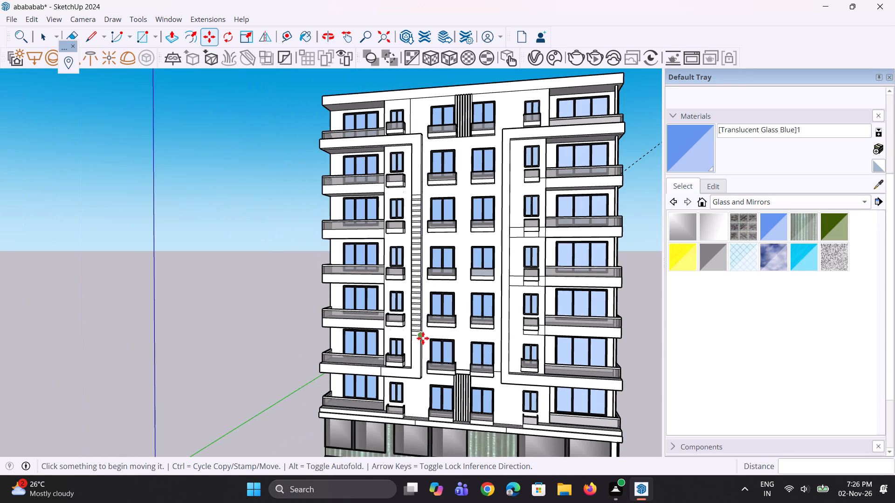
# Erase the lowest horizontal lines at the bottom end of the band array on the left projecting frame.
pyautogui.scroll(2, 432, 325)
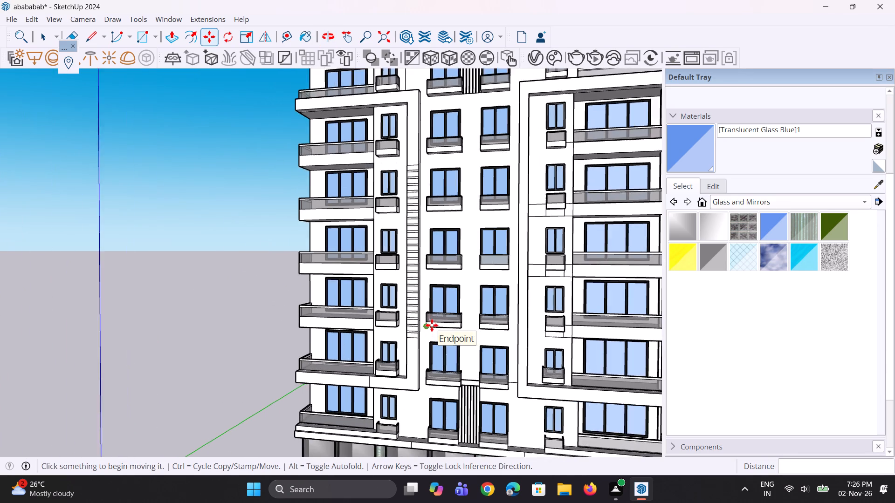
pyautogui.scroll(1, 432, 325)
pyautogui.scroll(-2, 420, 326)
pyautogui.scroll(7, 412, 347)
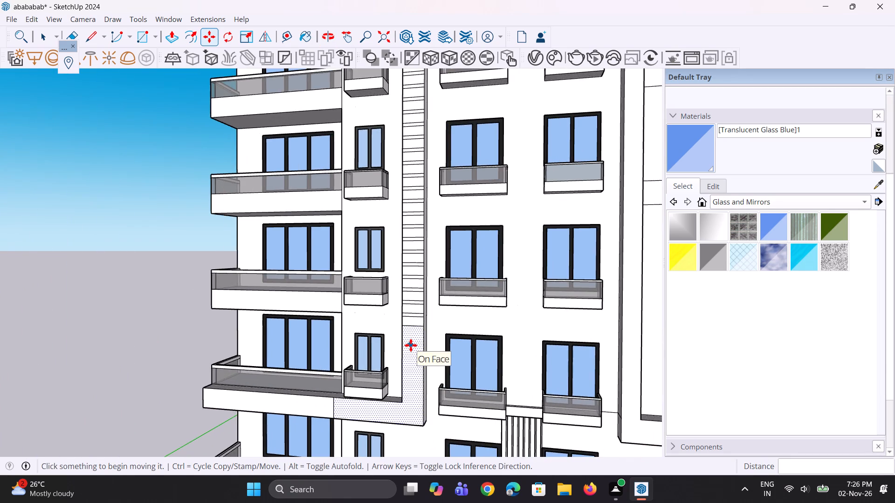
pyautogui.scroll(5, 411, 345)
pyautogui.press('e')
pyautogui.click(419, 320)
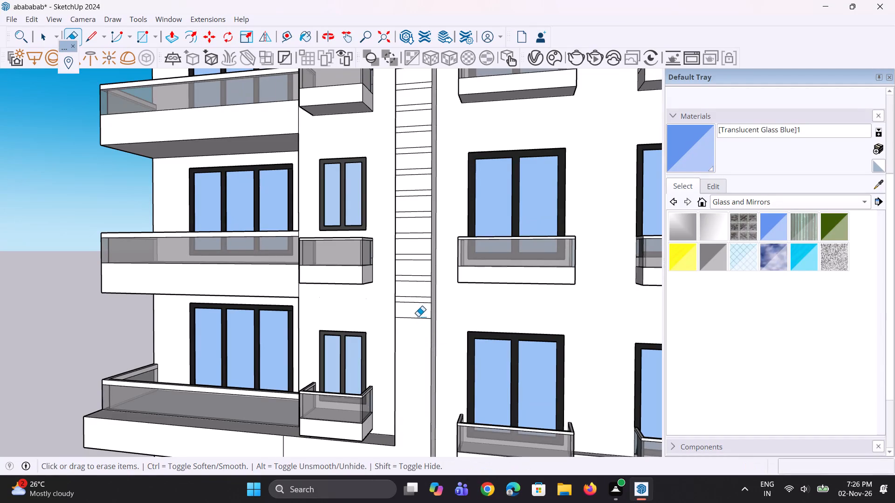
pyautogui.click(414, 303)
pyautogui.click(411, 321)
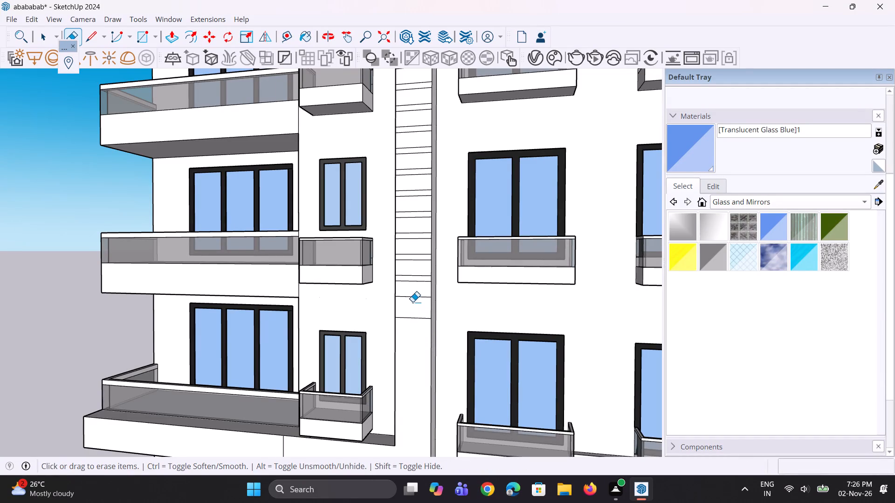
pyautogui.click(413, 297)
pyautogui.click(407, 283)
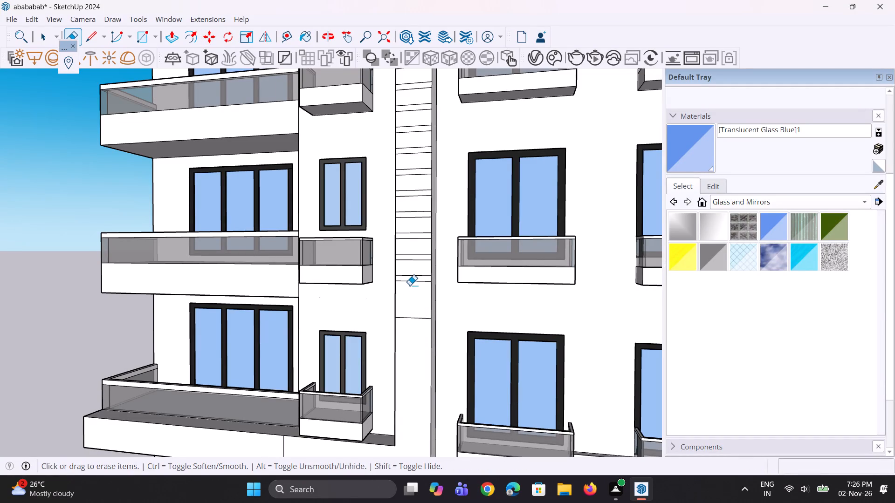
pyautogui.click(410, 281)
pyautogui.moveTo(418, 317); pyautogui.dragTo(418, 321)
# Select the topmost 1'6" band faces and the narrow gap faces between them at the upper end of the left frame's band array.
pyautogui.scroll(-14, 388, 388)
pyautogui.scroll(3, 452, 220)
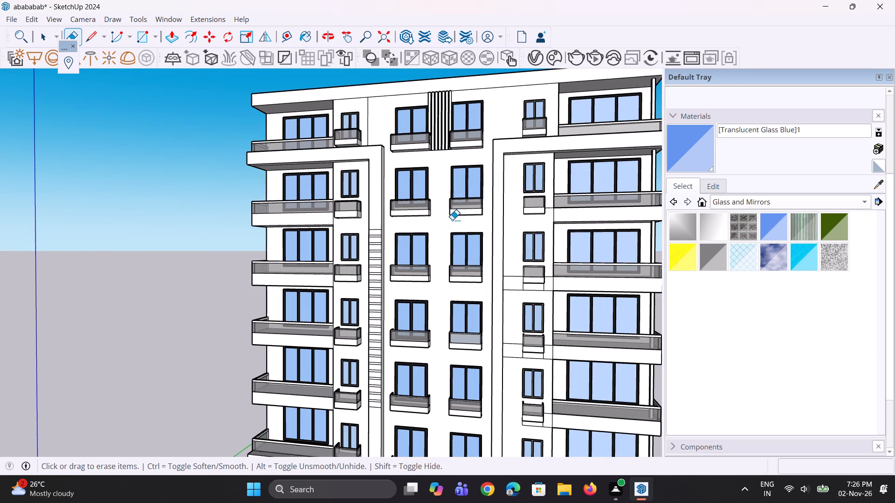
pyautogui.press('space')
pyautogui.scroll(3, 389, 233)
pyautogui.press('space')
pyautogui.press('space')
pyautogui.scroll(6, 365, 242)
pyautogui.click(372, 231)
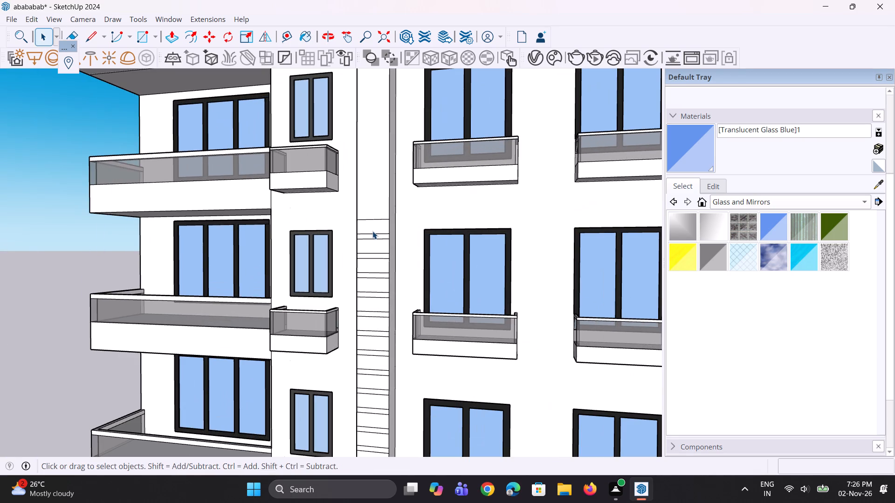
pyautogui.keyDown('ctrl'); pyautogui.scroll(7, 378, 233); pyautogui.keyUp('ctrl')
pyautogui.keyDown('ctrl'); pyautogui.click(374, 237); pyautogui.keyUp('ctrl')
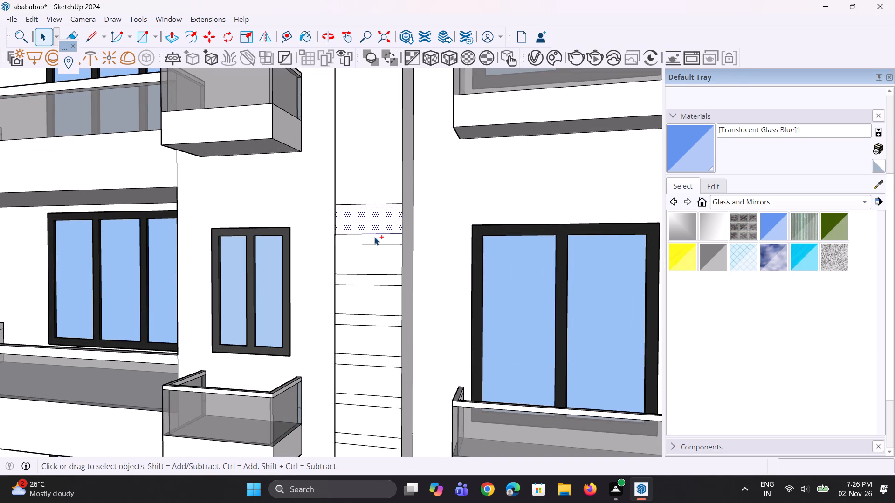
pyautogui.keyDown('ctrl'); pyautogui.click(374, 252); pyautogui.keyUp('ctrl')
pyautogui.keyDown('ctrl'); pyautogui.click(375, 278); pyautogui.keyUp('ctrl')
pyautogui.keyDown('ctrl'); pyautogui.click(377, 299); pyautogui.keyUp('ctrl')
pyautogui.keyDown('ctrl'); pyautogui.scroll(-2, 384, 245); pyautogui.keyUp('ctrl')
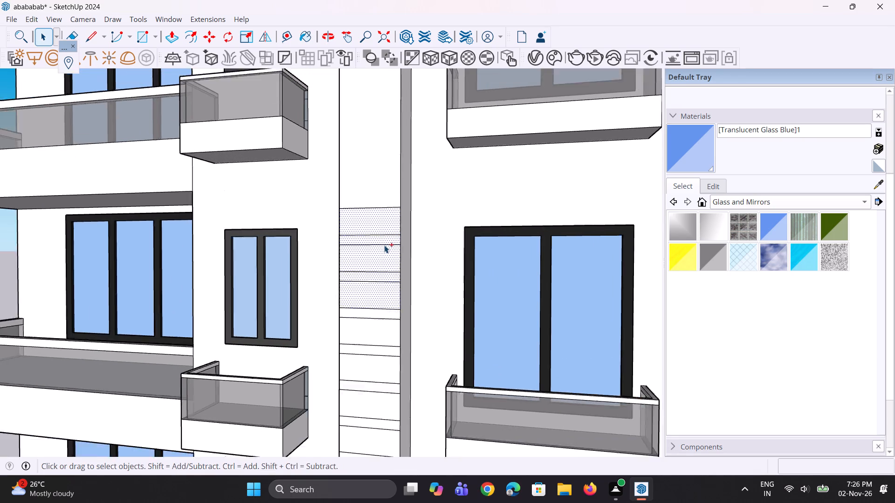
pyautogui.keyDown('ctrl'); pyautogui.scroll(-3, 384, 245); pyautogui.keyUp('ctrl')
pyautogui.keyDown('ctrl'); pyautogui.scroll(4, 369, 301); pyautogui.keyUp('ctrl')
pyautogui.keyDown('ctrl'); pyautogui.click(368, 301); pyautogui.keyUp('ctrl')
pyautogui.keyDown('ctrl'); pyautogui.click(370, 290); pyautogui.keyUp('ctrl')
# Add the band and gap faces down to the underside of the first small balcony beside the array to the selection.
pyautogui.scroll(-3, 422, 278)
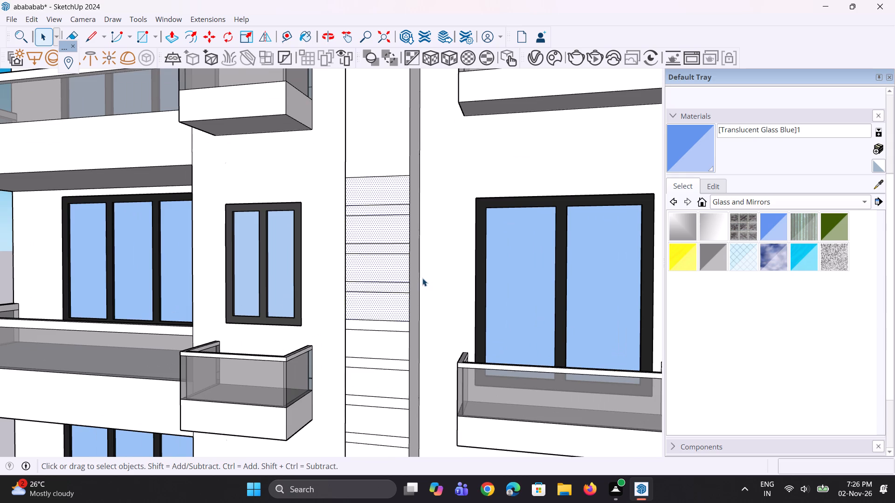
pyautogui.scroll(-2, 422, 278)
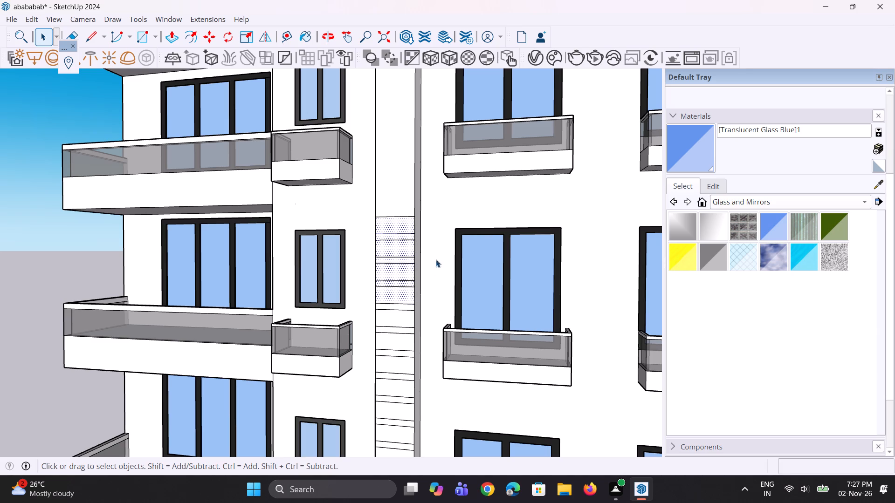
pyautogui.scroll(2, 401, 327)
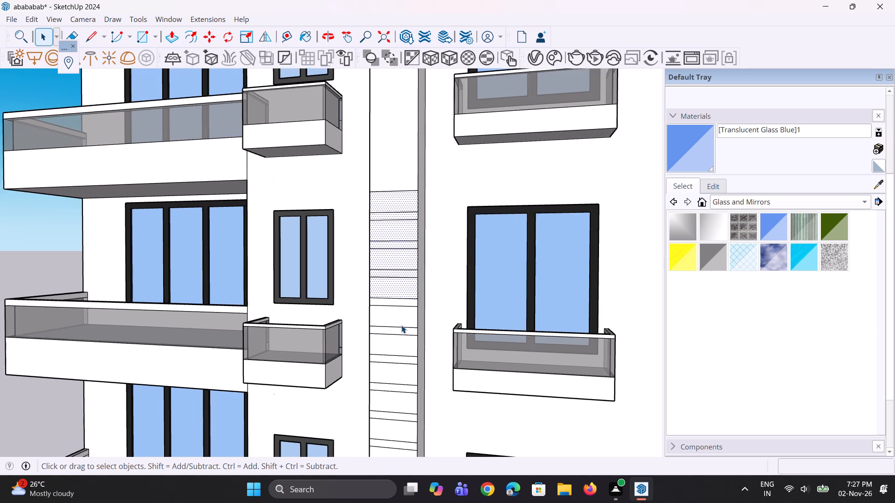
pyautogui.scroll(5, 401, 325)
pyautogui.keyDown('ctrl'); pyautogui.click(405, 314); pyautogui.keyUp('ctrl')
pyautogui.keyDown('ctrl'); pyautogui.click(400, 288); pyautogui.keyUp('ctrl')
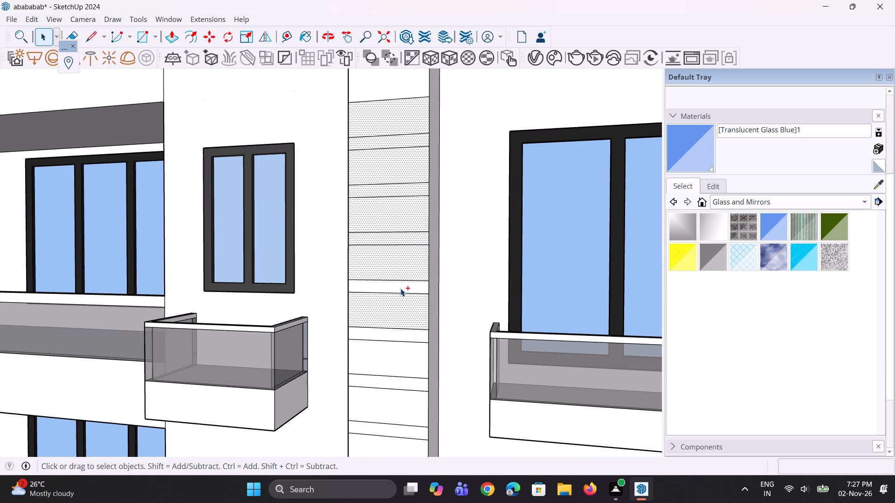
pyautogui.keyDown('ctrl'); pyautogui.scroll(3, 394, 349); pyautogui.keyUp('ctrl')
pyautogui.keyDown('ctrl'); pyautogui.click(411, 328); pyautogui.keyUp('ctrl')
pyautogui.keyDown('ctrl'); pyautogui.click(414, 361); pyautogui.keyUp('ctrl')
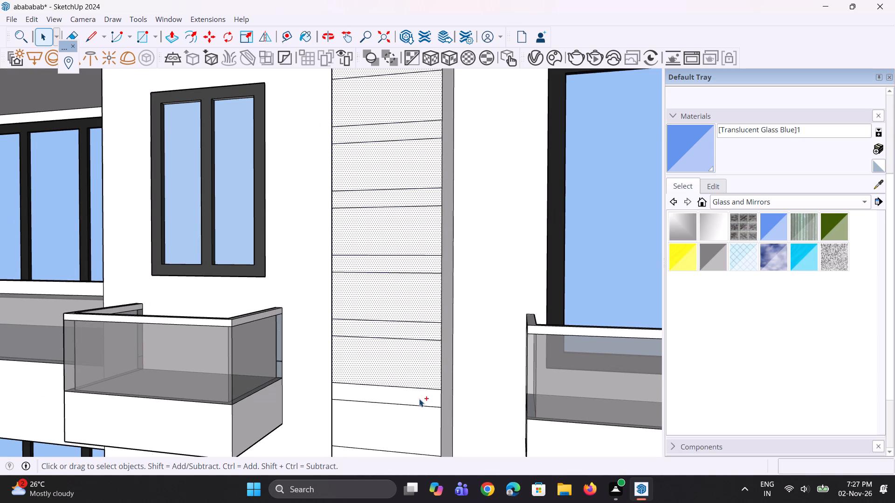
pyautogui.keyDown('ctrl'); pyautogui.click(419, 399); pyautogui.keyUp('ctrl')
pyautogui.keyDown('ctrl'); pyautogui.click(405, 435); pyautogui.keyUp('ctrl')
# Extend the face selection from the first small balcony down to just above the next storey's small window.
pyautogui.scroll(-4, 471, 261)
pyautogui.scroll(-4, 437, 282)
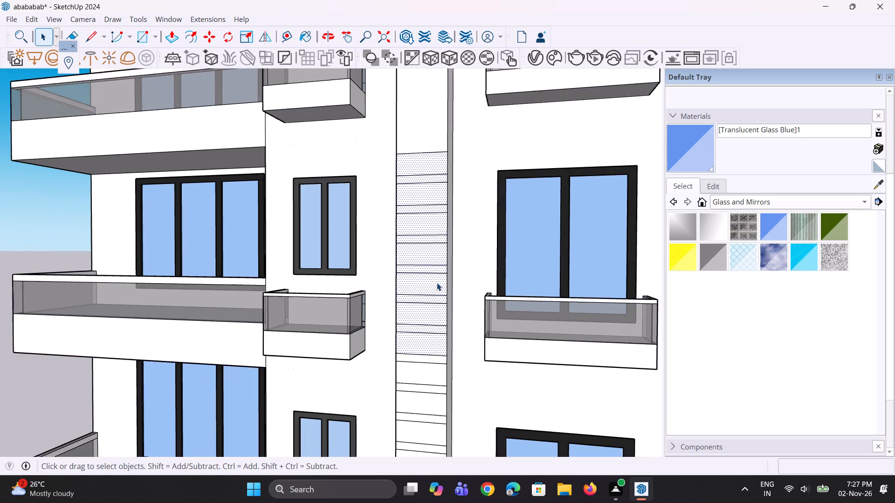
pyautogui.scroll(-8, 432, 279)
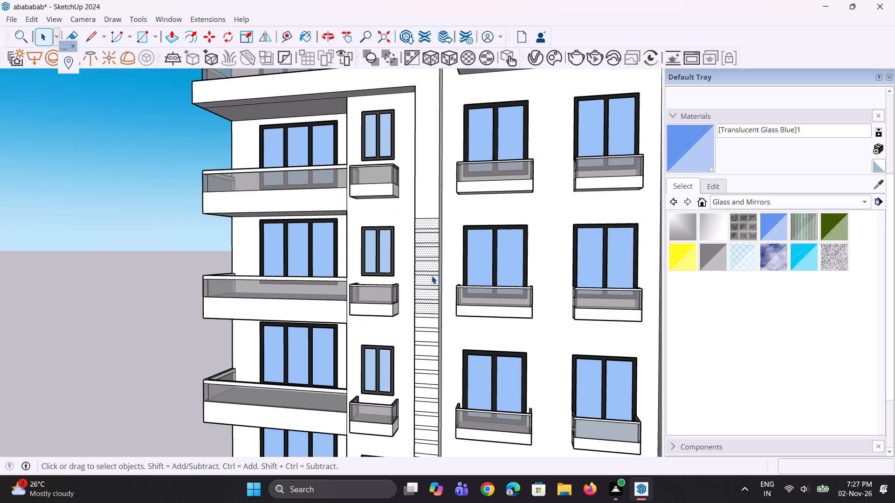
pyautogui.scroll(3, 432, 276)
pyautogui.scroll(3, 433, 325)
pyautogui.scroll(3, 445, 366)
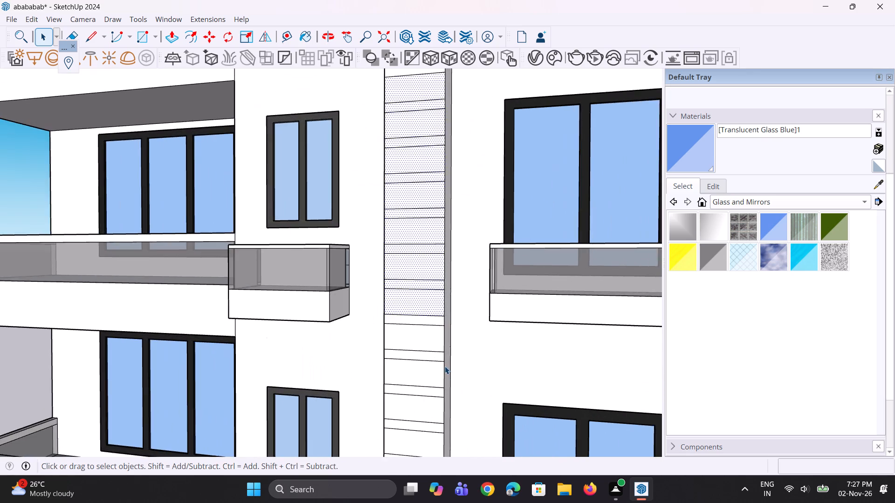
pyautogui.scroll(9, 445, 366)
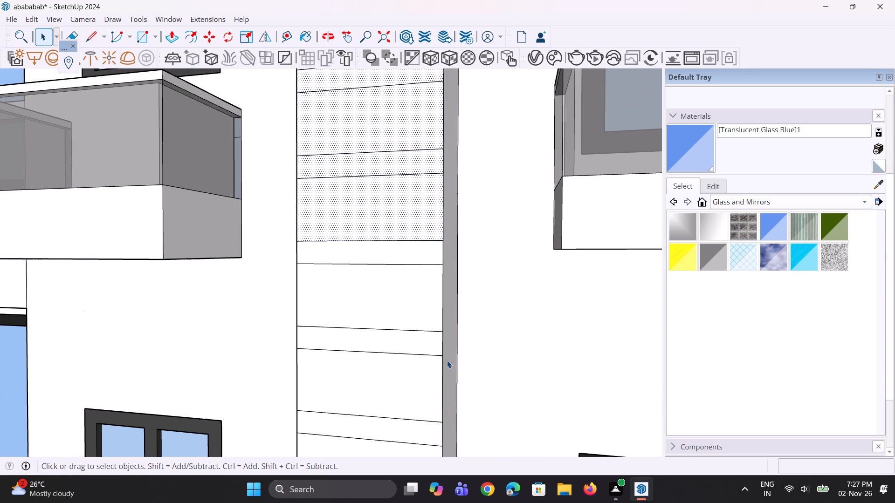
pyautogui.scroll(1, 450, 356)
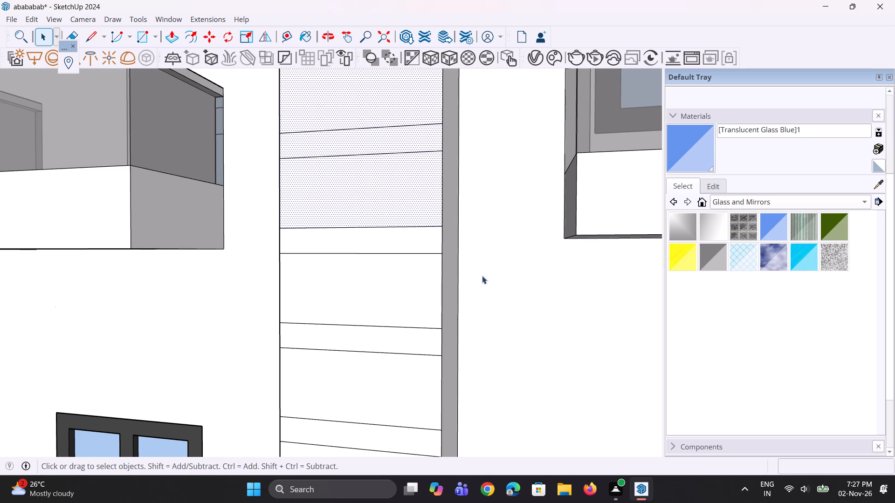
pyautogui.scroll(1, 448, 255)
pyautogui.keyDown('ctrl'); pyautogui.click(424, 239); pyautogui.keyUp('ctrl')
pyautogui.keyDown('ctrl'); pyautogui.click(413, 278); pyautogui.keyUp('ctrl')
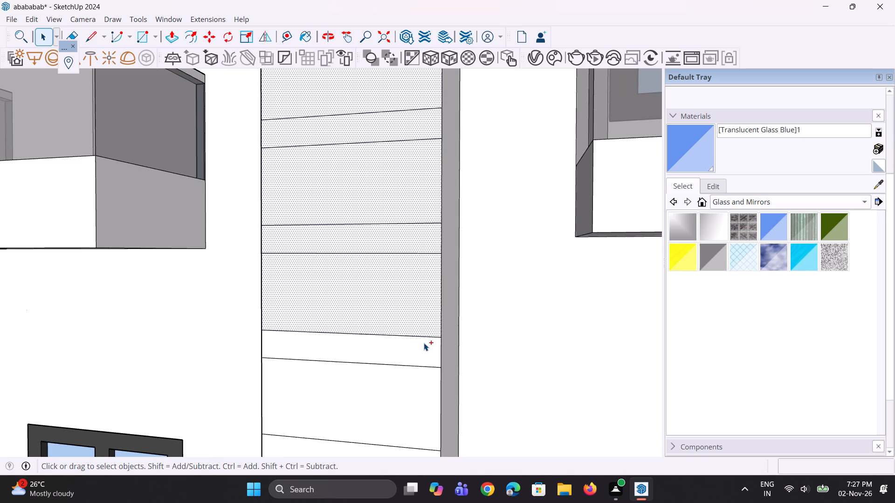
pyautogui.keyDown('ctrl'); pyautogui.click(424, 348); pyautogui.keyUp('ctrl')
pyautogui.keyDown('ctrl'); pyautogui.click(417, 370); pyautogui.keyUp('ctrl')
# Add the band and gap faces alongside the second storey's small window on the left frame's strip to the selection.
pyautogui.scroll(-8, 422, 233)
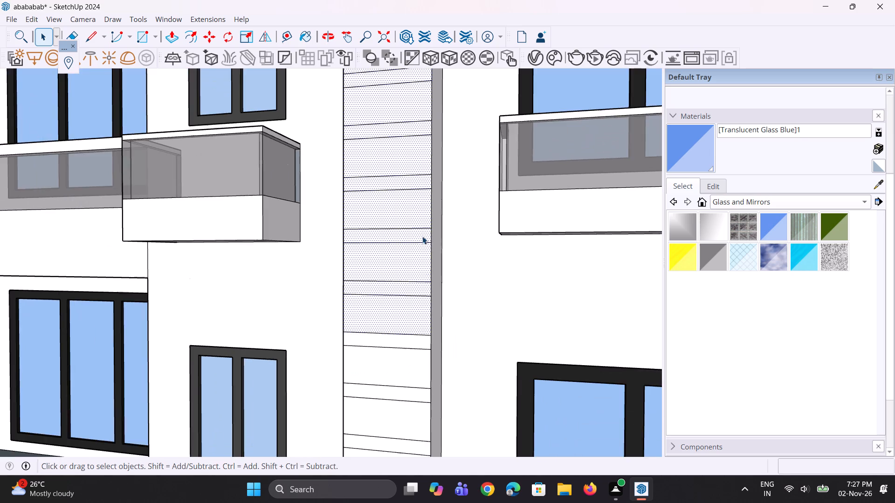
pyautogui.scroll(4, 403, 347)
pyautogui.keyDown('ctrl'); pyautogui.click(405, 344); pyautogui.keyUp('ctrl')
pyautogui.keyDown('ctrl'); pyautogui.click(413, 369); pyautogui.keyUp('ctrl')
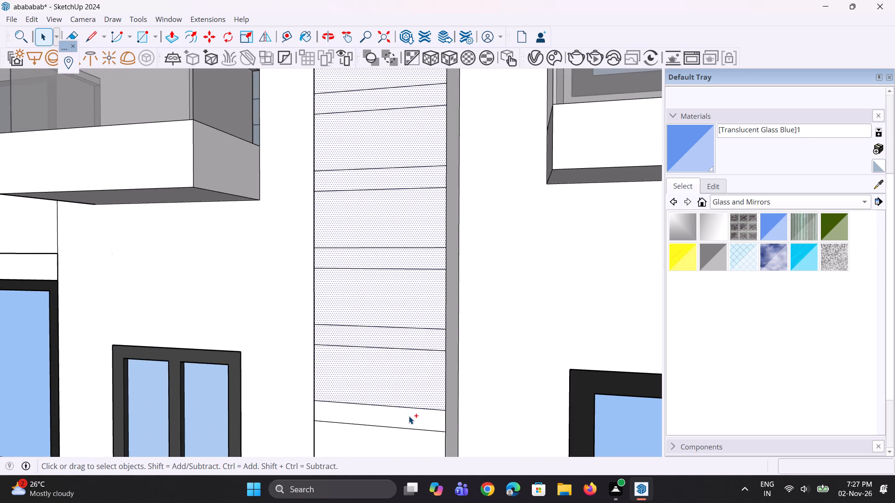
pyautogui.keyDown('ctrl'); pyautogui.click(409, 416); pyautogui.keyUp('ctrl')
pyautogui.keyDown('ctrl'); pyautogui.scroll(-4, 398, 292); pyautogui.keyUp('ctrl')
pyautogui.keyDown('ctrl'); pyautogui.click(390, 403); pyautogui.keyUp('ctrl')
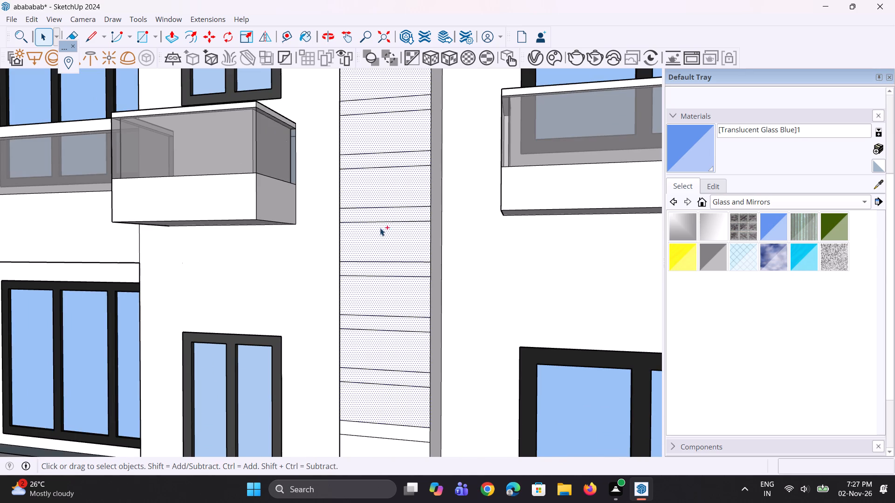
pyautogui.keyDown('ctrl'); pyautogui.scroll(-6, 379, 224); pyautogui.keyUp('ctrl')
pyautogui.keyDown('ctrl'); pyautogui.scroll(8, 372, 331); pyautogui.keyUp('ctrl')
pyautogui.keyDown('ctrl'); pyautogui.click(379, 352); pyautogui.keyUp('ctrl')
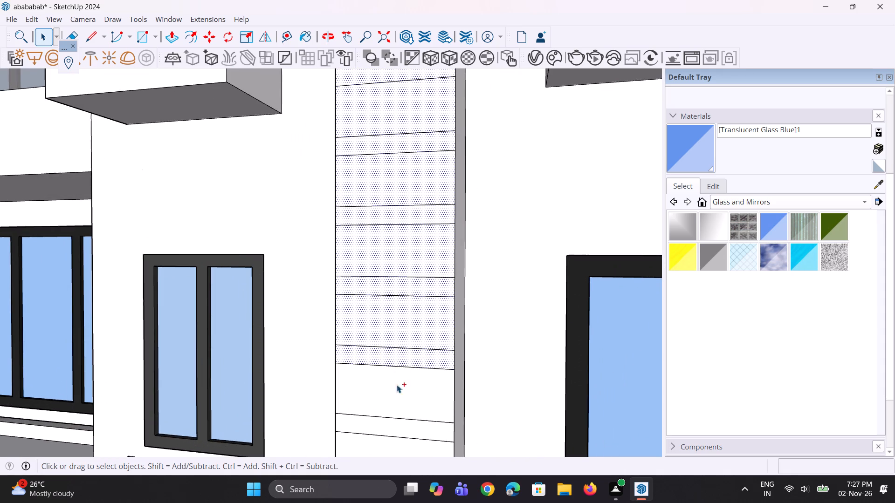
pyautogui.keyDown('ctrl'); pyautogui.click(399, 399); pyautogui.keyUp('ctrl')
pyautogui.keyDown('ctrl'); pyautogui.click(415, 425); pyautogui.keyUp('ctrl')
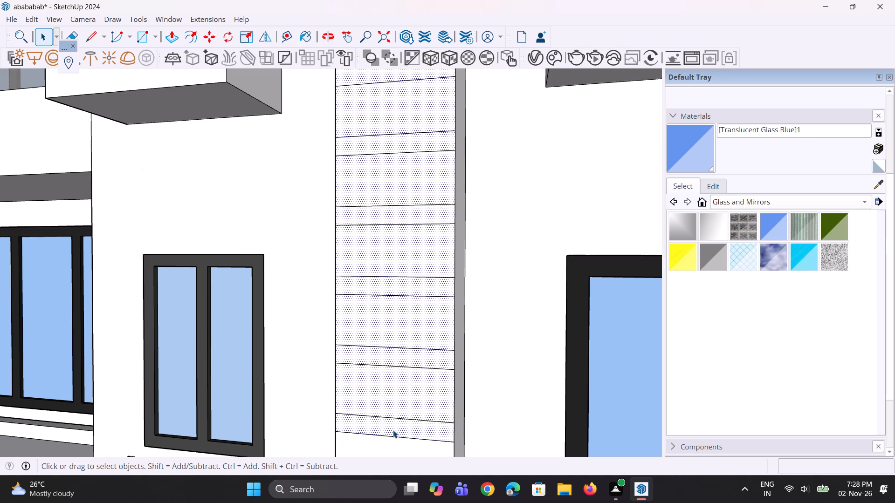
# Extend the face selection from the second small window's sill down to the glazing of the balcony below it.
pyautogui.scroll(-8, 414, 270)
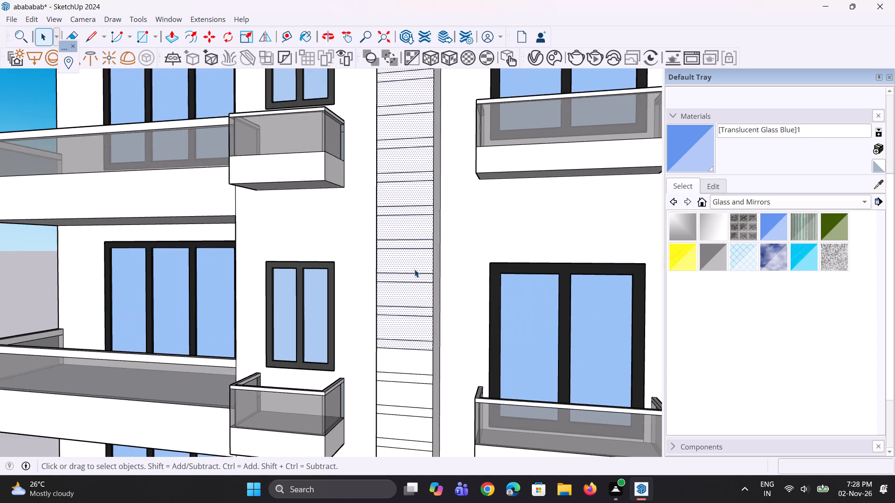
pyautogui.scroll(-3, 395, 240)
pyautogui.scroll(6, 384, 375)
pyautogui.scroll(4, 403, 307)
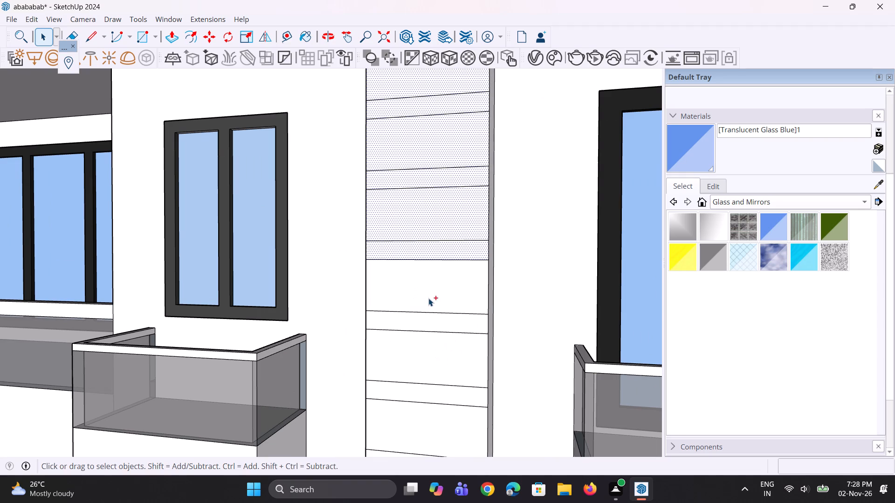
pyautogui.keyDown('ctrl'); pyautogui.click(428, 295); pyautogui.keyUp('ctrl')
pyautogui.keyDown('ctrl'); pyautogui.click(442, 324); pyautogui.keyUp('ctrl')
pyautogui.keyDown('ctrl'); pyautogui.moveTo(446, 353); pyautogui.dragTo(447, 368); pyautogui.keyUp('ctrl')
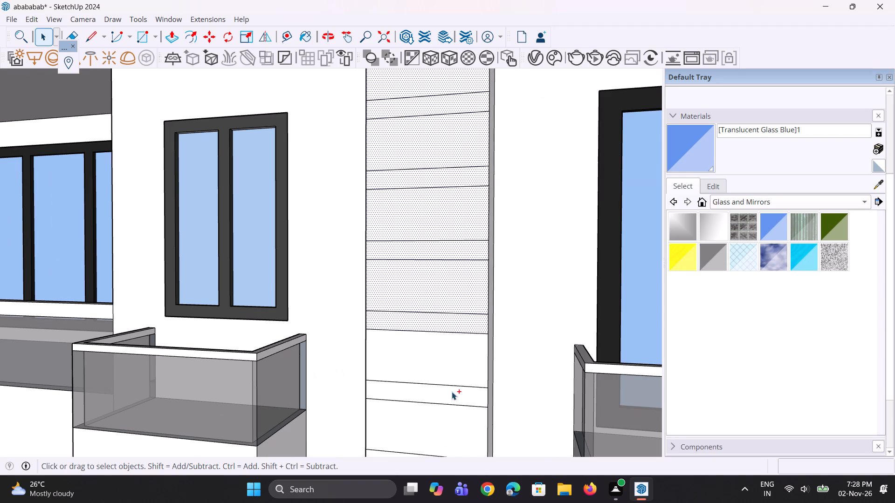
pyautogui.keyDown('ctrl'); pyautogui.click(455, 374); pyautogui.keyUp('ctrl')
pyautogui.keyDown('ctrl'); pyautogui.click(465, 399); pyautogui.keyUp('ctrl')
# Add the band and gap faces from the second small balcony down to the head of the third small window.
pyautogui.scroll(-10, 429, 250)
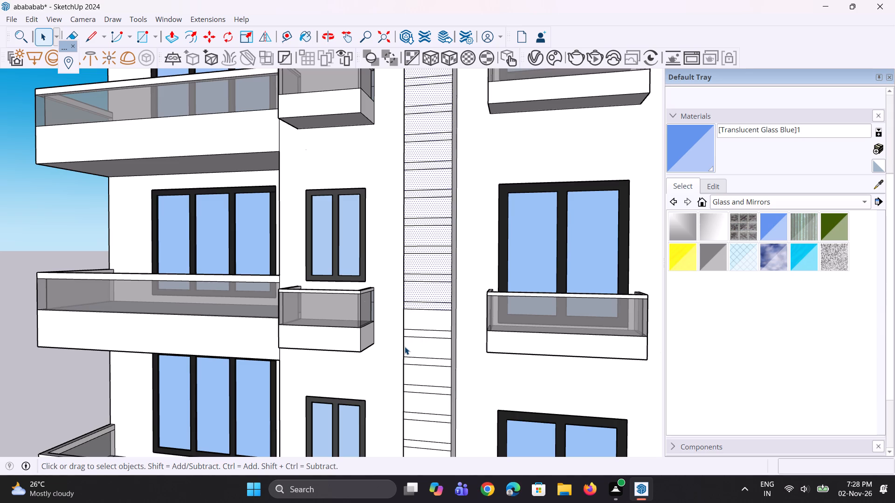
pyautogui.keyDown('ctrl'); pyautogui.scroll(8, 410, 358); pyautogui.keyUp('ctrl')
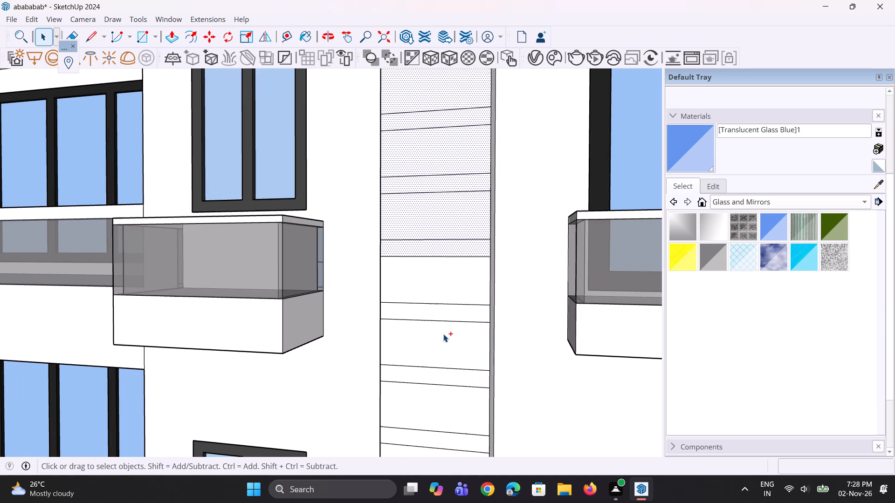
pyautogui.keyDown('ctrl'); pyautogui.click(443, 334); pyautogui.keyUp('ctrl')
pyautogui.keyDown('ctrl'); pyautogui.click(461, 279); pyautogui.keyUp('ctrl')
pyautogui.keyDown('ctrl'); pyautogui.click(466, 316); pyautogui.keyUp('ctrl')
pyautogui.keyDown('ctrl'); pyautogui.click(478, 376); pyautogui.keyUp('ctrl')
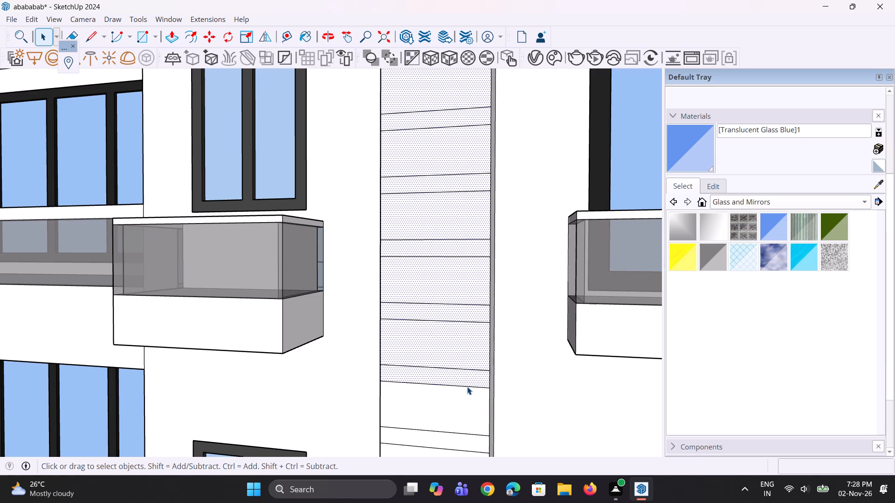
pyautogui.scroll(-3, 447, 254)
pyautogui.scroll(3, 443, 373)
pyautogui.keyDown('ctrl'); pyautogui.click(451, 374); pyautogui.keyUp('ctrl')
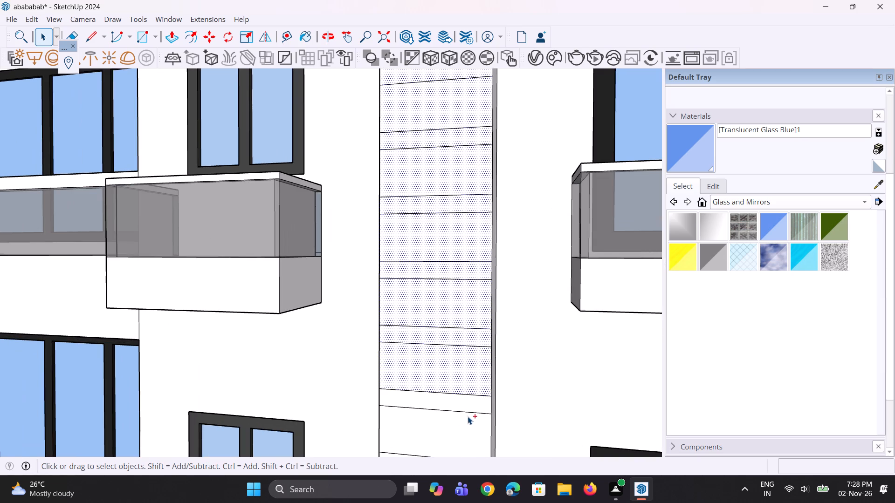
pyautogui.keyDown('ctrl'); pyautogui.click(471, 406); pyautogui.keyUp('ctrl')
# Extend the face selection down the strip alongside the third storey's small window, including both bands and gaps.
pyautogui.scroll(-14, 464, 266)
pyautogui.scroll(6, 443, 359)
pyautogui.scroll(8, 454, 299)
pyautogui.keyDown('ctrl'); pyautogui.click(457, 265); pyautogui.keyUp('ctrl')
pyautogui.keyDown('ctrl'); pyautogui.click(468, 293); pyautogui.keyUp('ctrl')
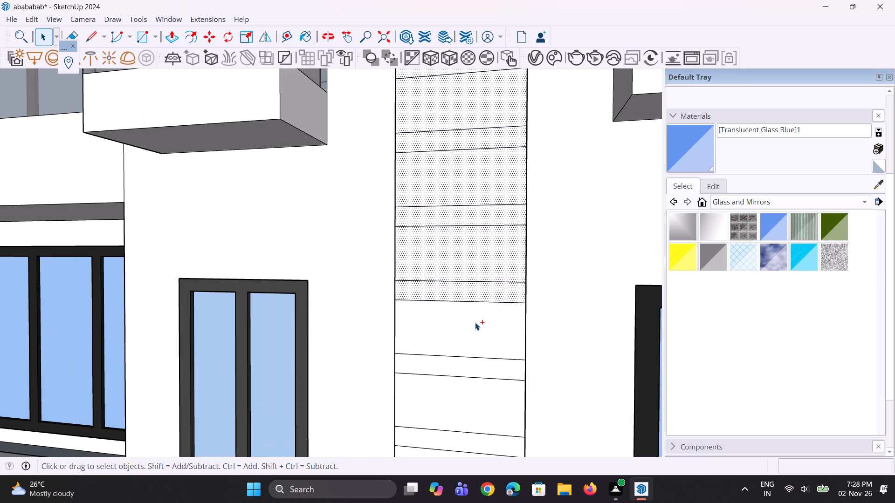
pyautogui.keyDown('ctrl'); pyautogui.click(476, 323); pyautogui.keyUp('ctrl')
pyautogui.keyDown('ctrl'); pyautogui.click(482, 368); pyautogui.keyUp('ctrl')
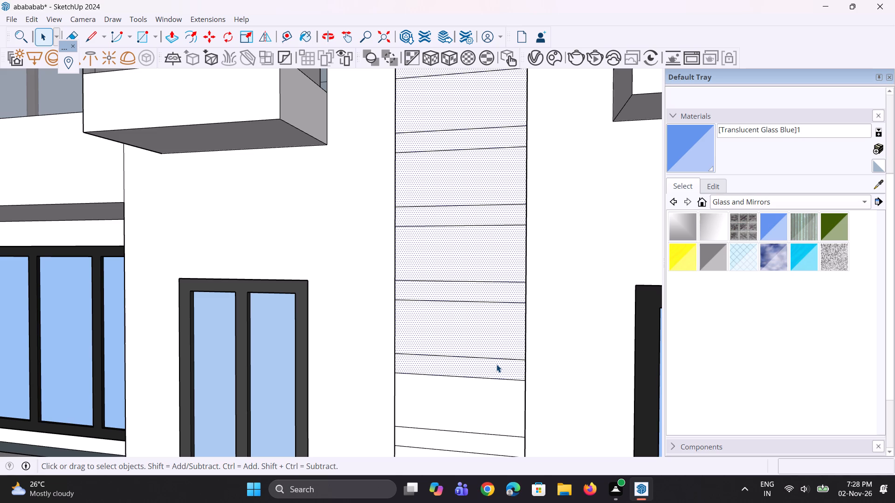
pyautogui.scroll(-4, 497, 364)
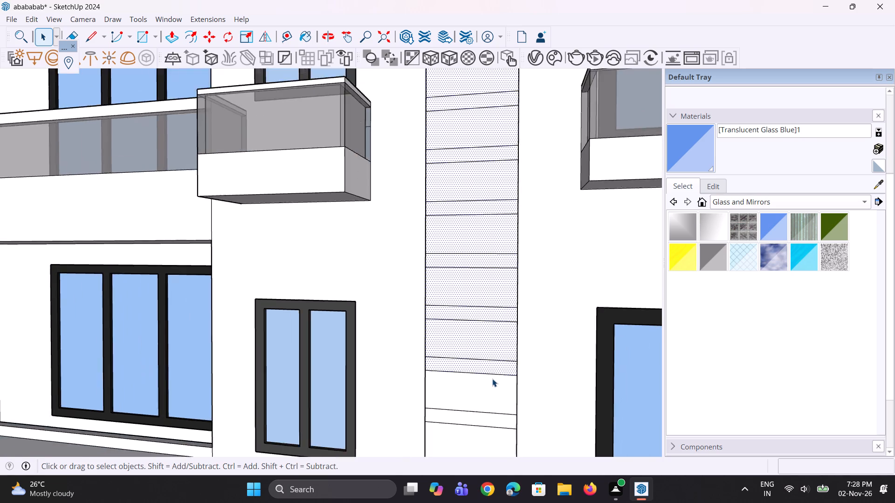
pyautogui.scroll(3, 492, 379)
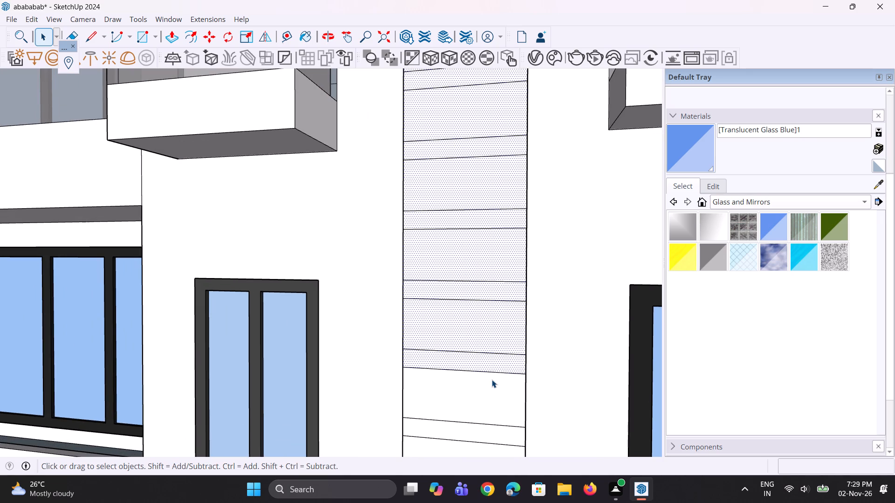
pyautogui.keyDown('ctrl'); pyautogui.click(492, 380); pyautogui.keyUp('ctrl')
pyautogui.keyDown('ctrl'); pyautogui.click(489, 435); pyautogui.keyUp('ctrl')
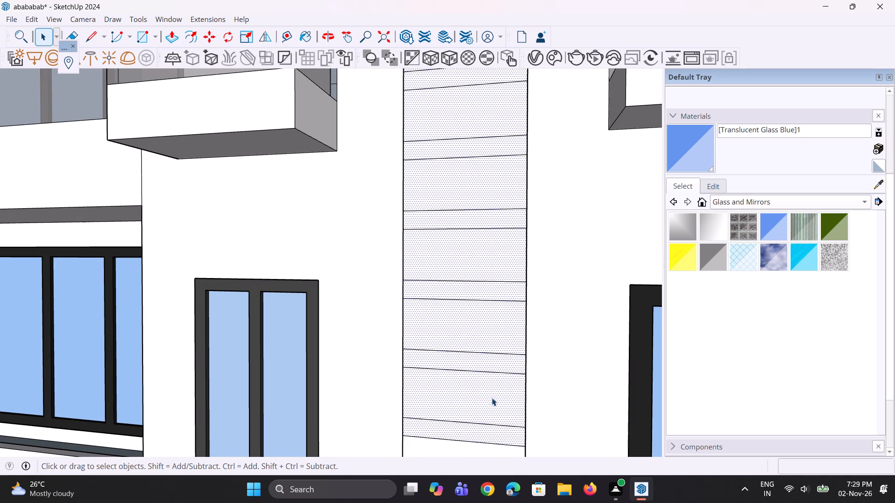
# Extend the face selection from the third small window's lower part down to the last band beside the balcony below it.
pyautogui.scroll(-10, 480, 383)
pyautogui.scroll(-10, 476, 300)
pyautogui.scroll(2, 476, 375)
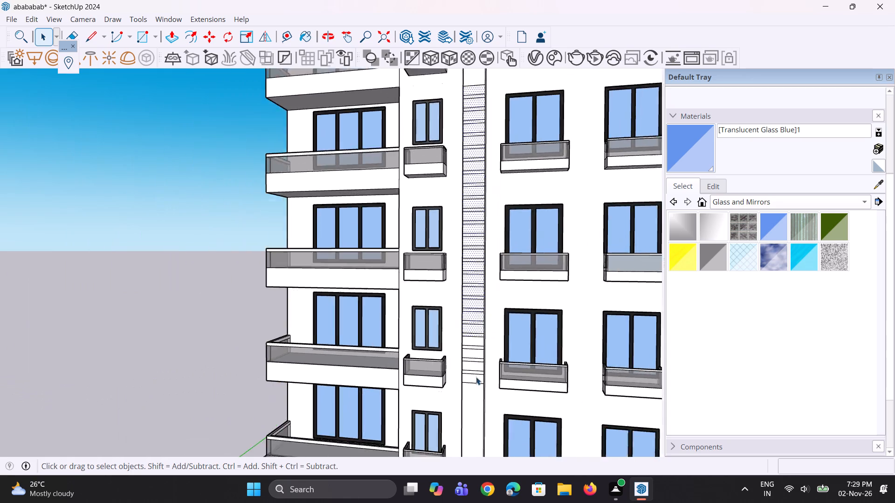
pyautogui.scroll(12, 476, 377)
pyautogui.keyDown('ctrl'); pyautogui.click(478, 326); pyautogui.keyUp('ctrl')
pyautogui.keyDown('ctrl'); pyautogui.click(476, 344); pyautogui.keyUp('ctrl')
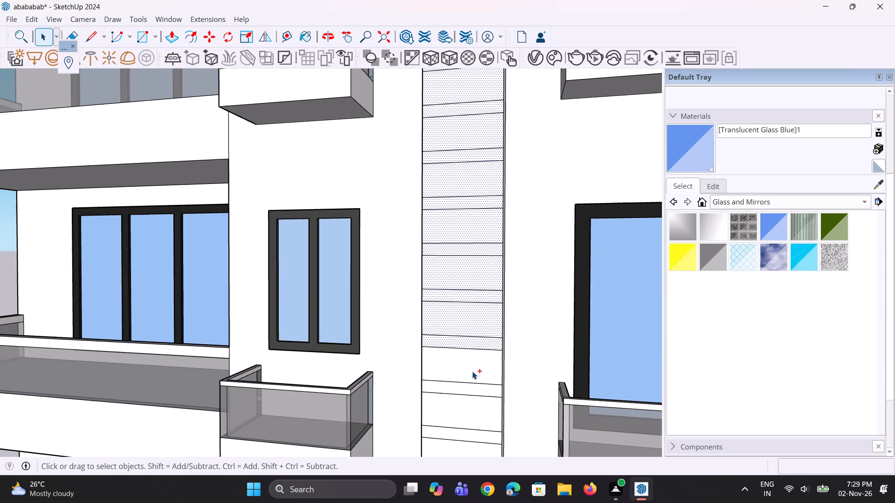
pyautogui.keyDown('ctrl'); pyautogui.click(472, 373); pyautogui.keyUp('ctrl')
pyautogui.keyDown('ctrl'); pyautogui.scroll(4, 478, 399); pyautogui.keyUp('ctrl')
pyautogui.keyDown('ctrl'); pyautogui.click(488, 382); pyautogui.keyUp('ctrl')
pyautogui.keyDown('ctrl'); pyautogui.click(484, 409); pyautogui.keyUp('ctrl')
pyautogui.scroll(-3, 468, 323)
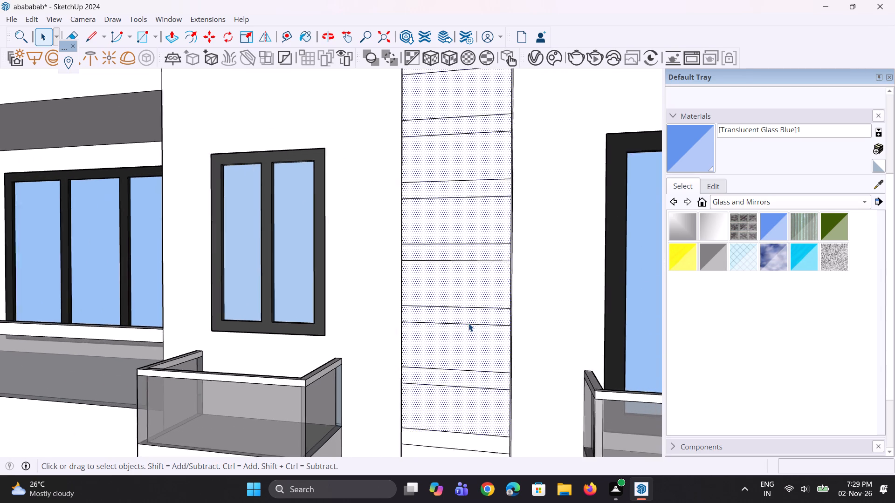
pyautogui.scroll(-2, 468, 323)
pyautogui.scroll(5, 466, 397)
pyautogui.click(464, 406)
pyautogui.scroll(-5, 465, 404)
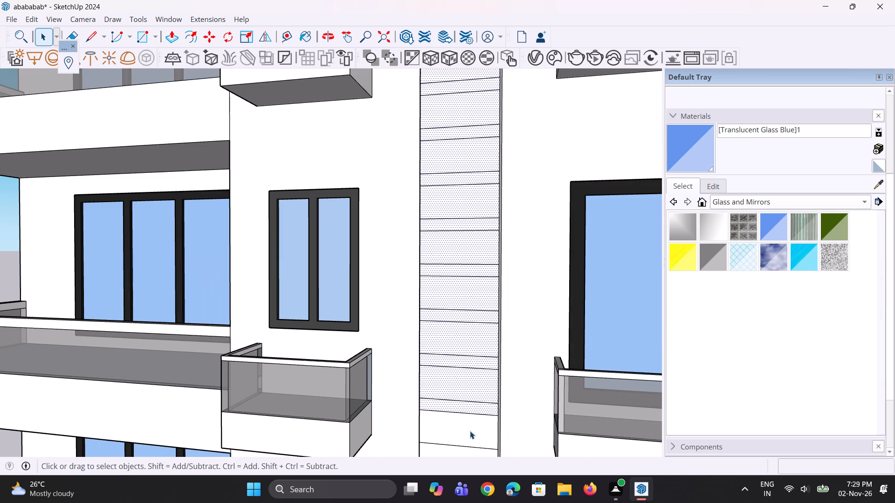
pyautogui.keyDown('ctrl'); pyautogui.click(470, 431); pyautogui.keyUp('ctrl')
pyautogui.scroll(-11, 456, 413)
# Copy the selected band and gap faces 32' 7 1/8" across onto the right frame's vertical strip at the same height.
pyautogui.press('m')
pyautogui.scroll(4, 442, 419)
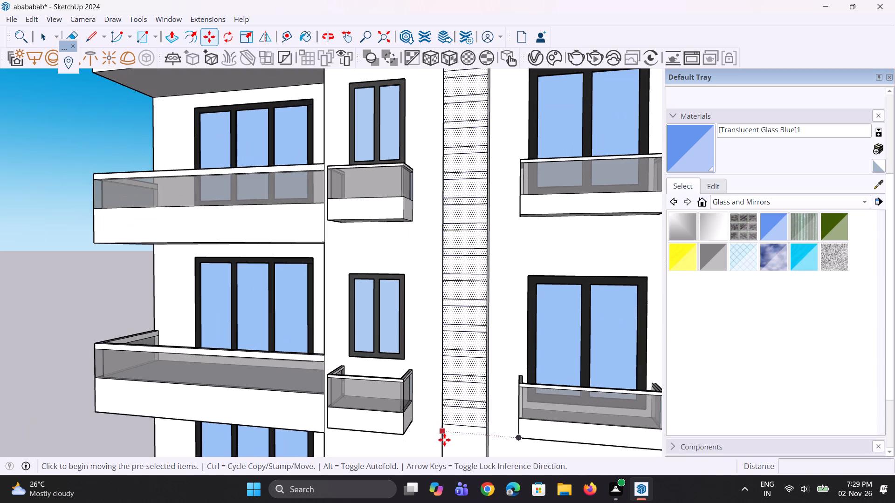
pyautogui.click(443, 422)
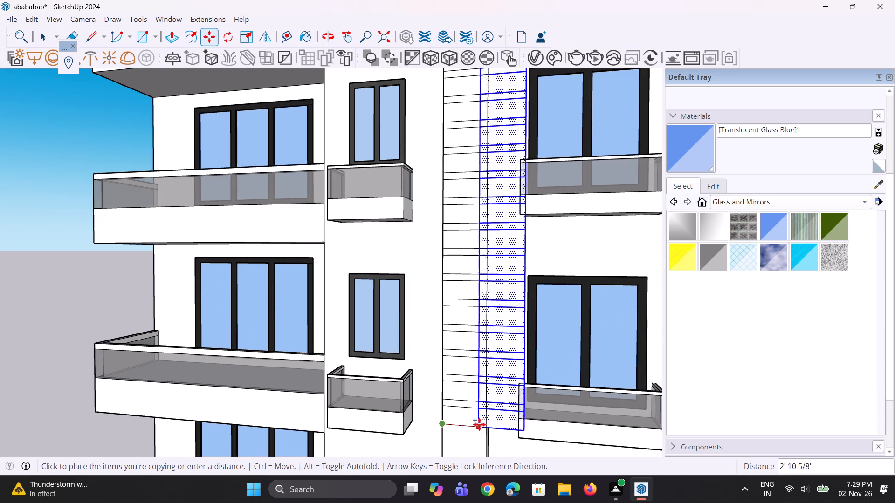
pyautogui.scroll(-15, 467, 419)
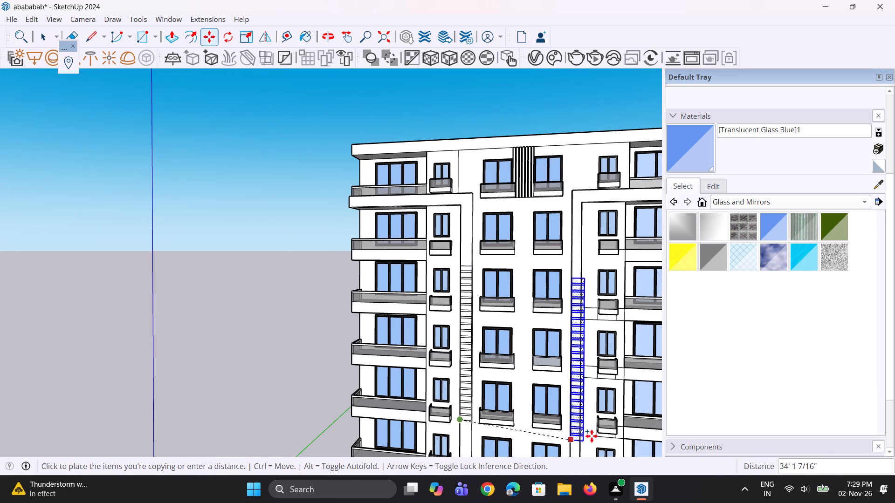
pyautogui.scroll(-10, 517, 370)
pyautogui.scroll(8, 527, 425)
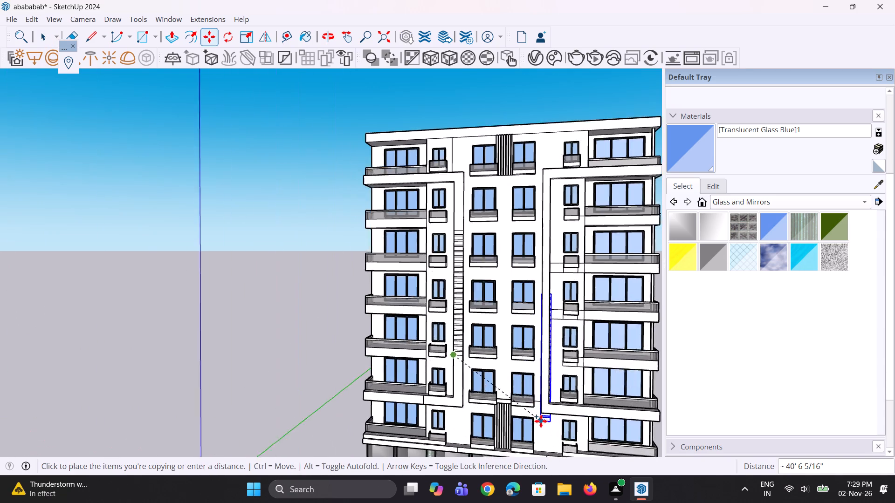
pyautogui.scroll(3, 538, 428)
pyautogui.scroll(2, 548, 335)
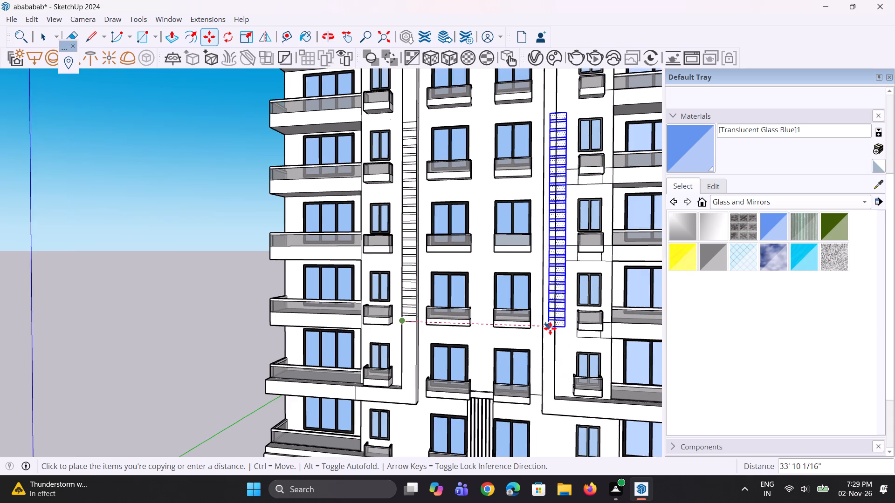
pyautogui.scroll(1, 550, 328)
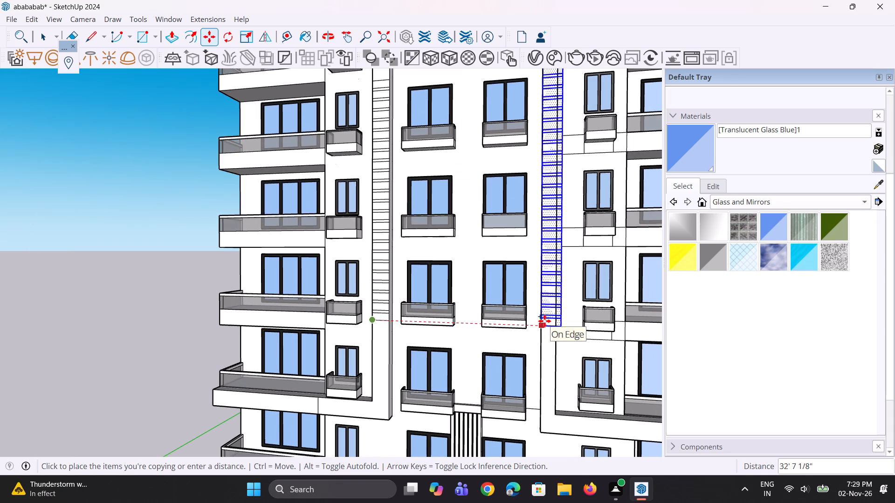
pyautogui.click(544, 321)
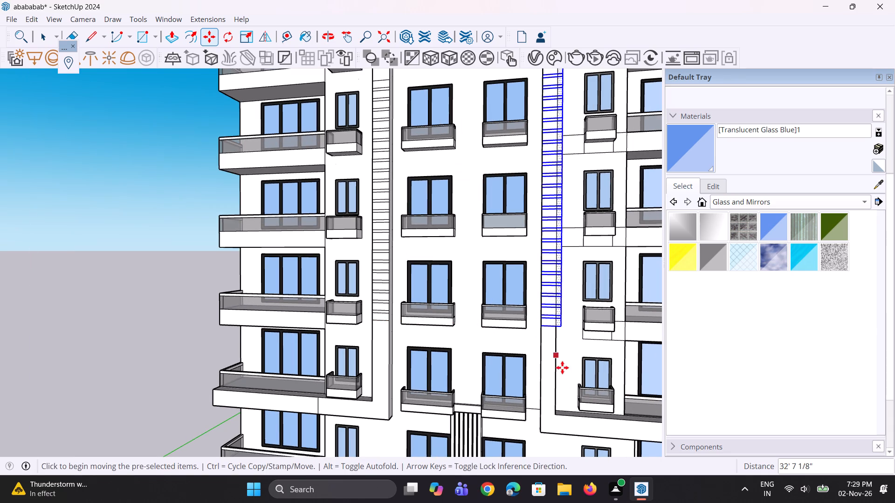
# Pull the right frame's inner side face out 10 11/16" to the edge of the copied bands and clear the selection.
pyautogui.moveTo(574, 380); pyautogui.dragTo(414, 378, button='middle')
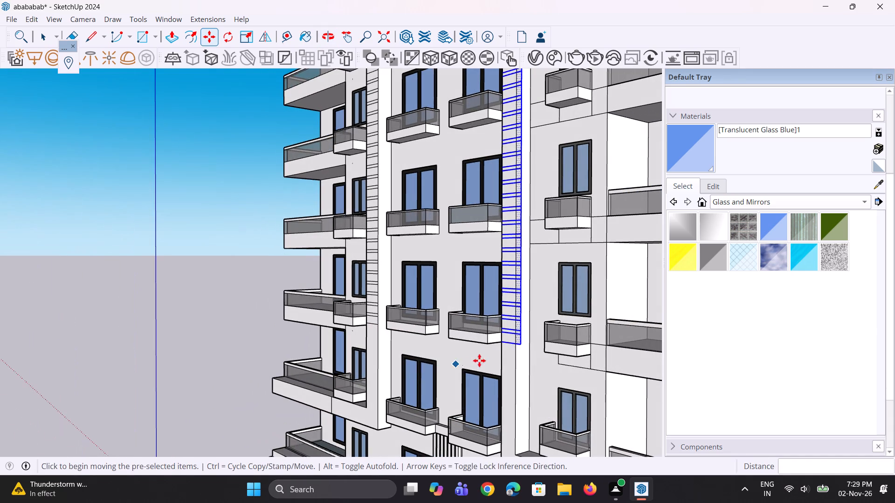
pyautogui.press('space')
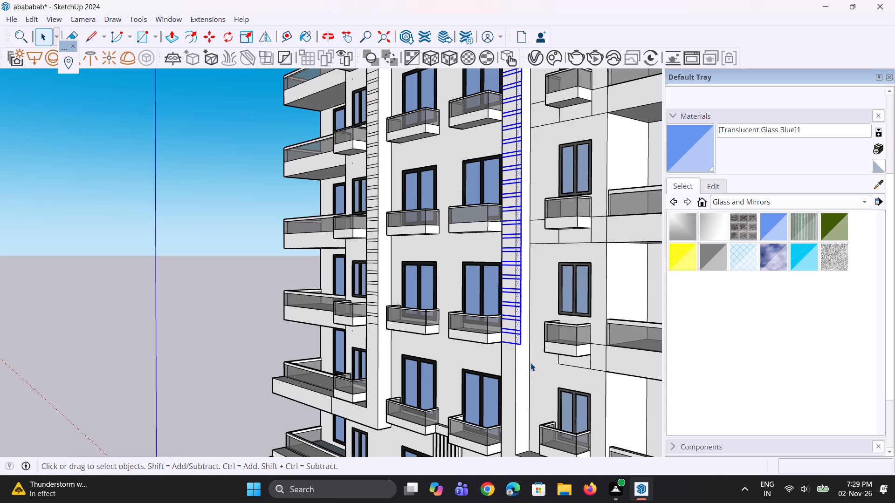
pyautogui.press('p')
pyautogui.click(527, 357)
pyautogui.click(523, 333)
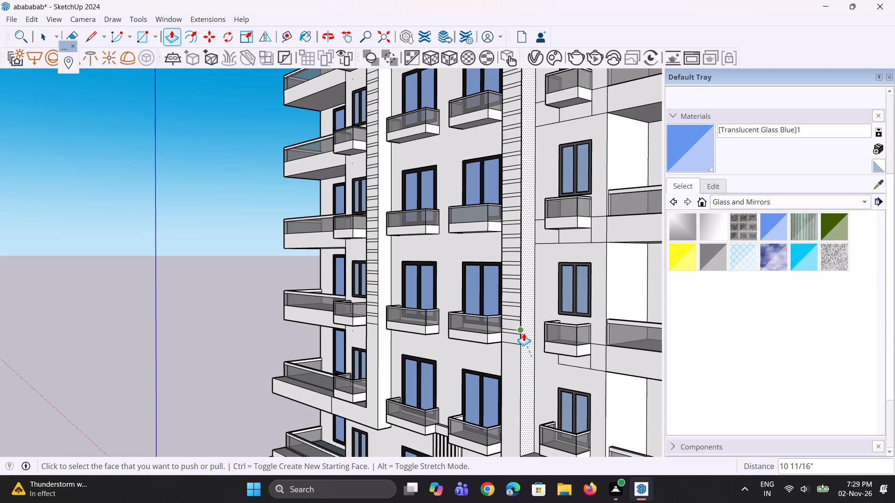
pyautogui.moveTo(526, 381); pyautogui.dragTo(583, 382, button='middle')
pyautogui.scroll(-4, 526, 358)
pyautogui.scroll(3, 537, 417)
pyautogui.scroll(-3, 503, 393)
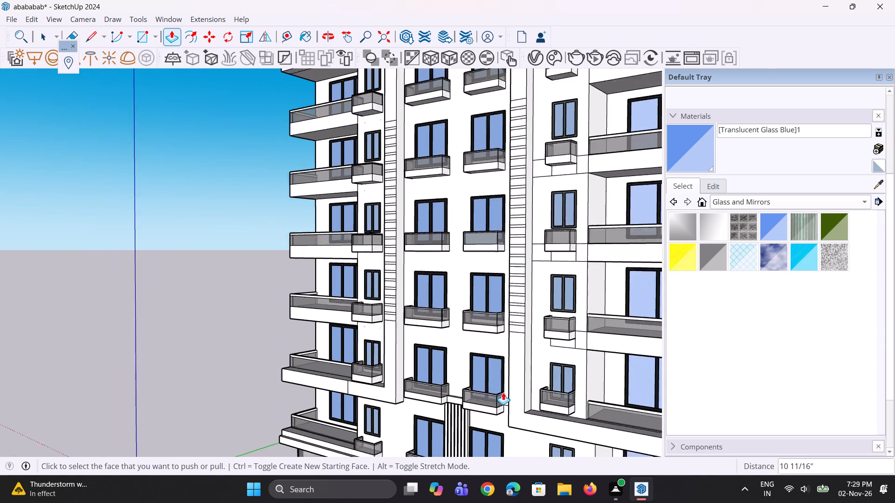
pyautogui.scroll(-1, 503, 392)
pyautogui.moveTo(482, 378); pyautogui.dragTo(574, 388, button='middle')
pyautogui.scroll(-4, 491, 369)
pyautogui.moveTo(494, 369); pyautogui.dragTo(530, 345, button='middle')
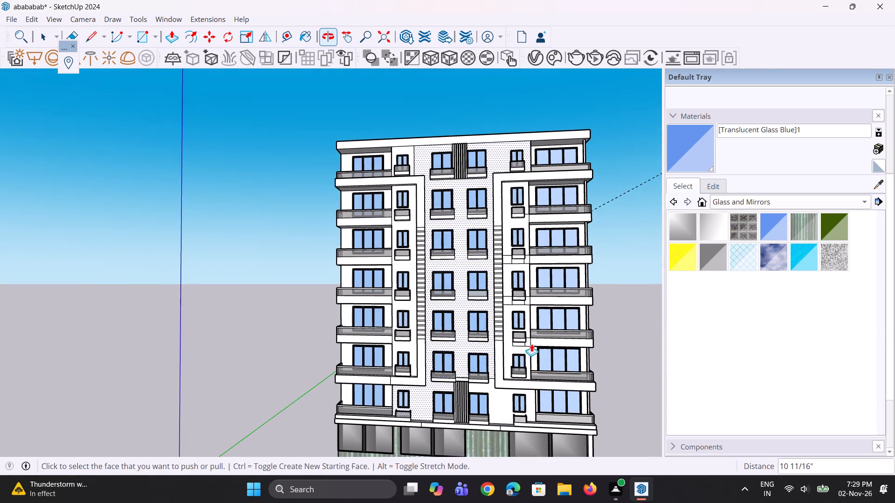
pyautogui.press('space')
pyautogui.press('space')
pyautogui.press('space')
pyautogui.click(625, 321)
# Push the top four narrow strips between the left frame's bands back 3' 3 7/8" alongside the uppermost banded storey's small window.
pyautogui.scroll(3, 625, 321)
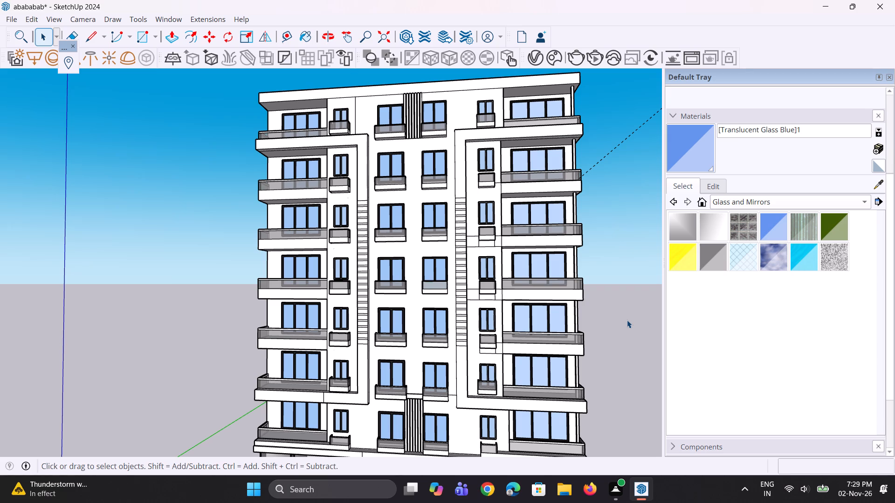
pyautogui.press('p')
pyautogui.scroll(3, 556, 204)
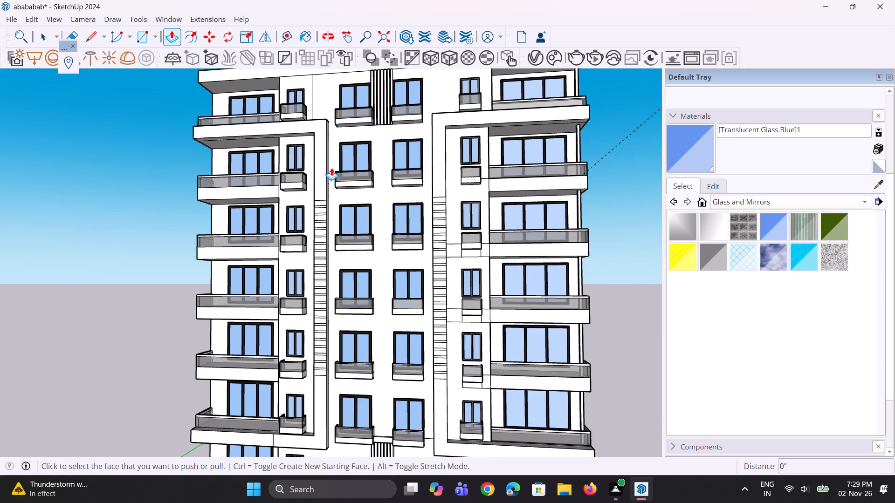
pyautogui.scroll(4, 277, 211)
pyautogui.scroll(7, 329, 216)
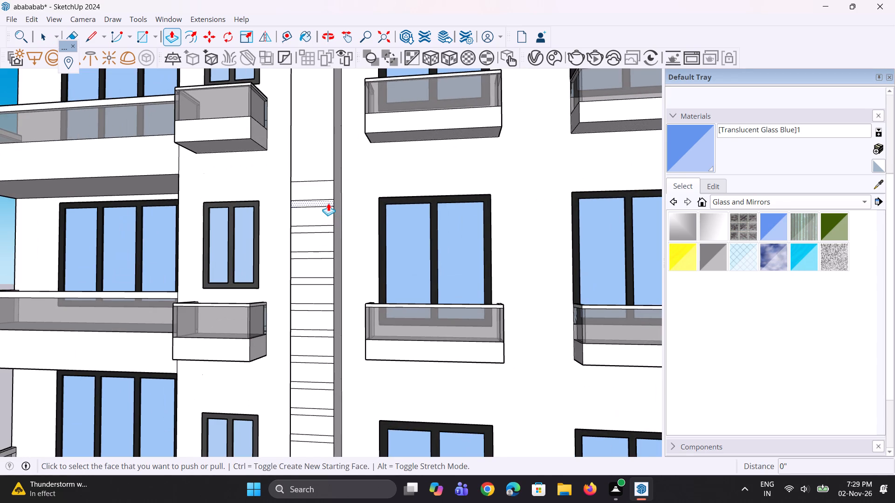
pyautogui.click(328, 203)
pyautogui.click(339, 199)
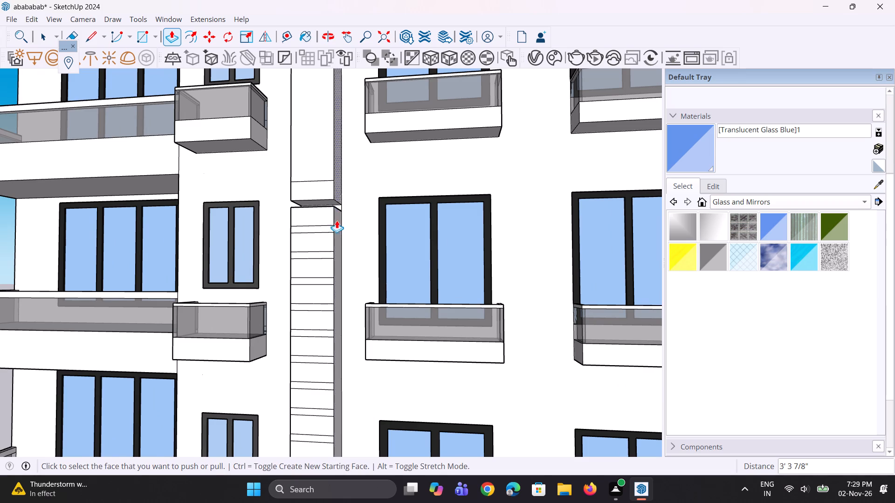
pyautogui.doubleClick(328, 229)
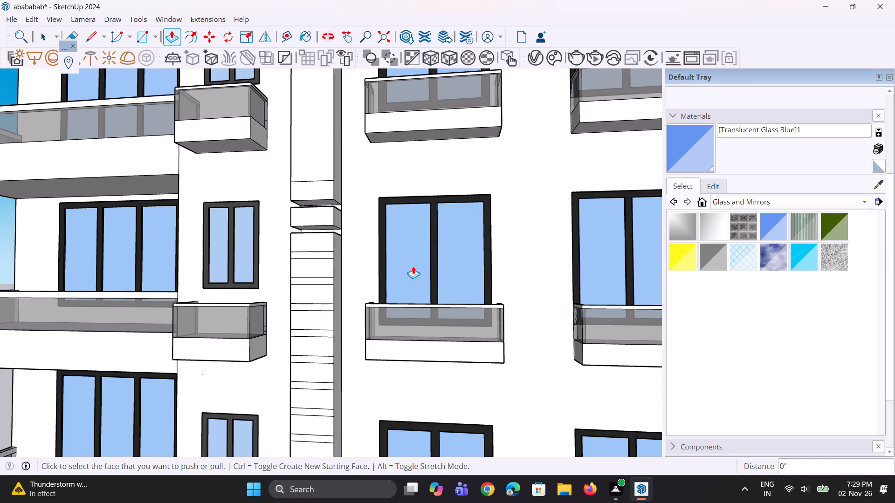
pyautogui.scroll(-5, 413, 266)
pyautogui.moveTo(319, 275); pyautogui.dragTo(315, 339, button='middle')
pyautogui.scroll(6, 362, 283)
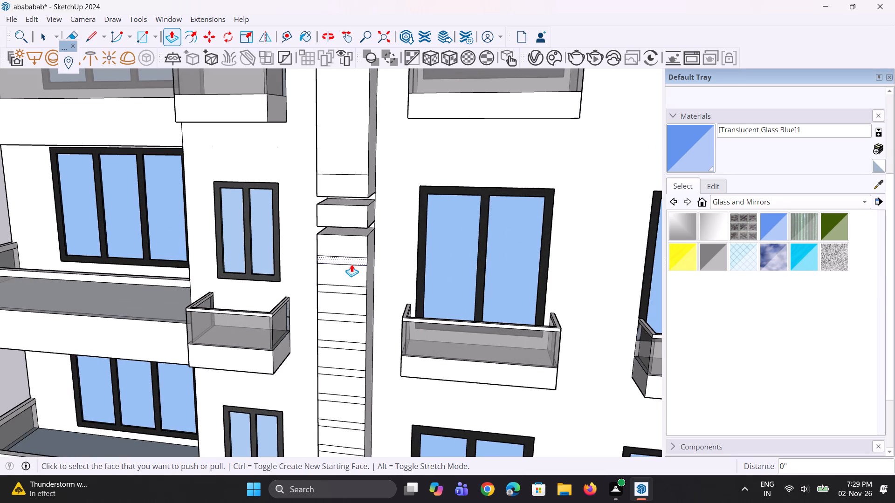
pyautogui.doubleClick(351, 264)
pyautogui.doubleClick(355, 291)
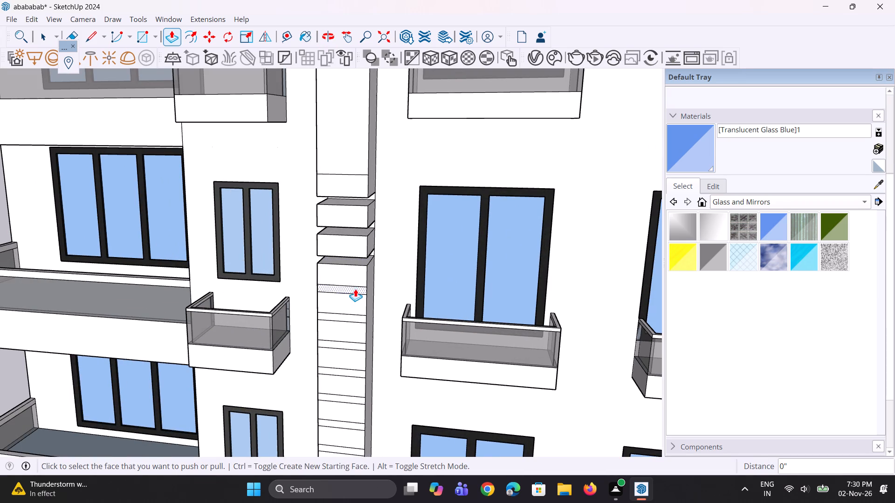
# Repeat the same recess on the next four narrow strips, past the first small balcony to above the second small window.
pyautogui.scroll(-5, 371, 213)
pyautogui.scroll(4, 341, 322)
pyautogui.scroll(4, 354, 248)
pyautogui.doubleClick(357, 256)
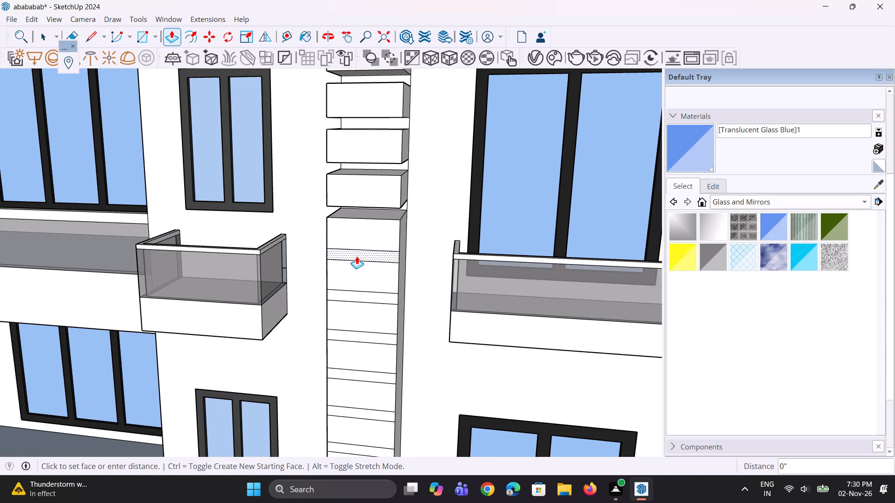
pyautogui.doubleClick(363, 297)
pyautogui.scroll(-5, 332, 207)
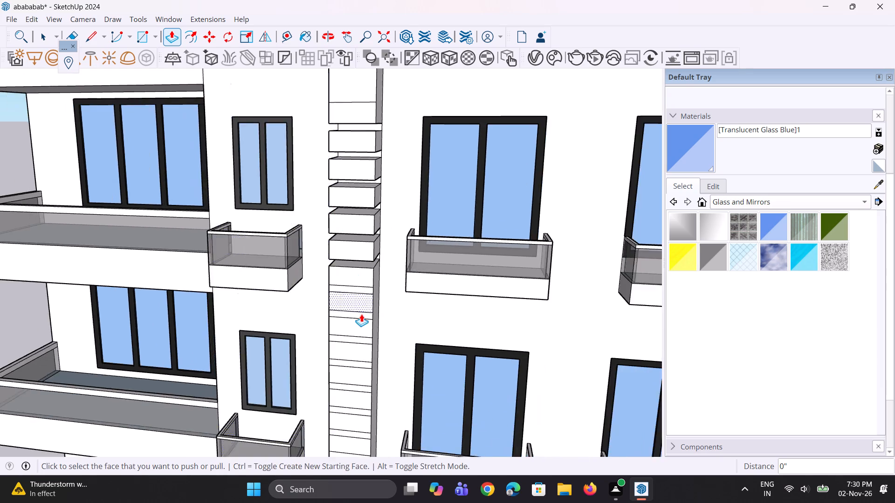
pyautogui.scroll(8, 361, 314)
pyautogui.doubleClick(374, 270)
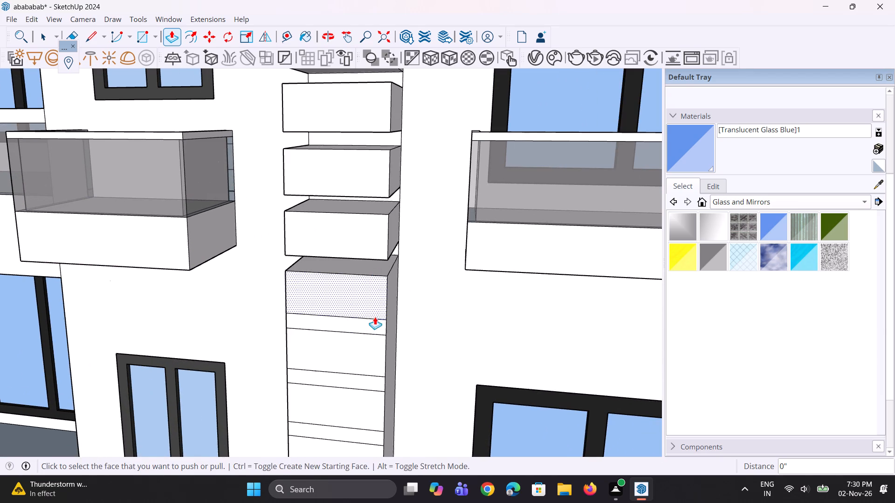
pyautogui.doubleClick(373, 325)
# Repeat the recess on the next three narrow strips, from the second small window's head to about its mid-height.
pyautogui.scroll(-4, 339, 202)
pyautogui.scroll(6, 352, 314)
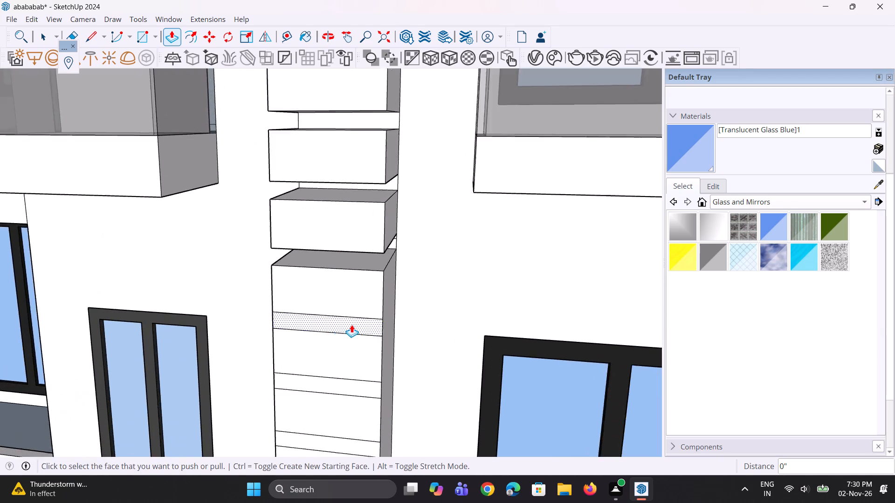
pyautogui.scroll(1, 351, 325)
pyautogui.doubleClick(353, 324)
pyautogui.scroll(-4, 346, 201)
pyautogui.scroll(4, 357, 347)
pyautogui.doubleClick(359, 344)
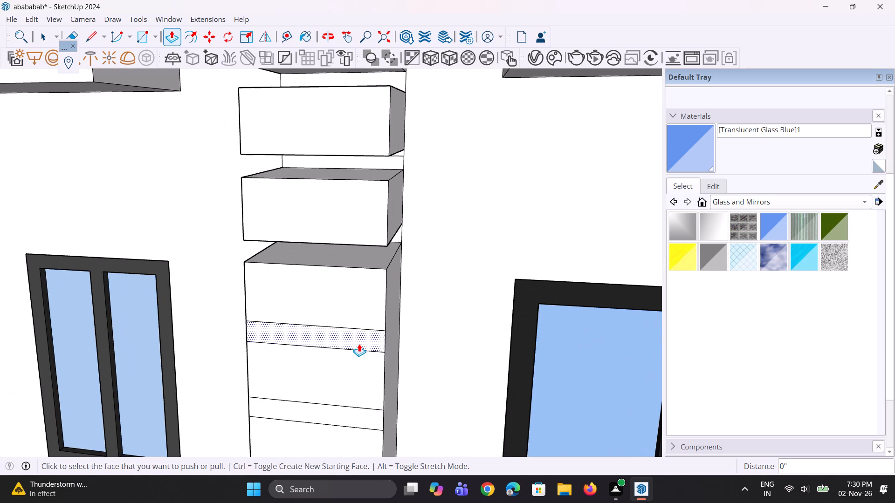
pyautogui.scroll(-5, 346, 224)
pyautogui.scroll(4, 362, 371)
pyautogui.doubleClick(361, 343)
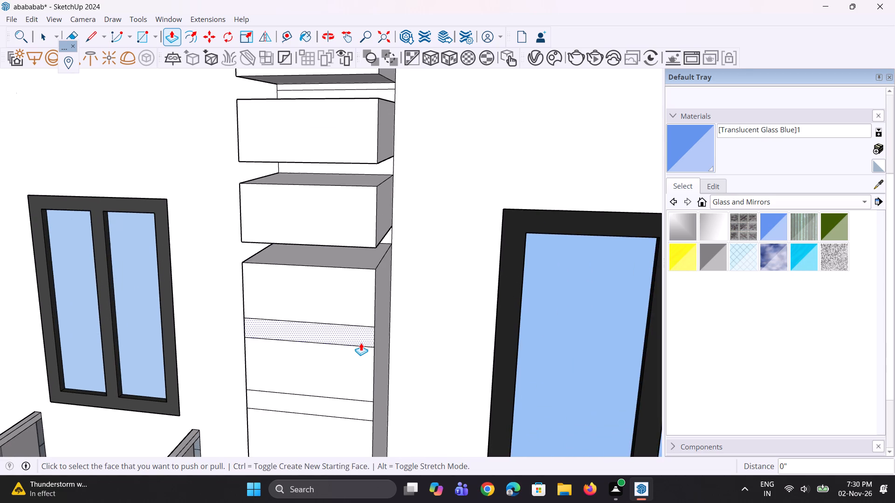
# Repeat the recess on the next three narrow strips, from the second small window's lower end down to its balcony's glazing.
pyautogui.scroll(-5, 341, 259)
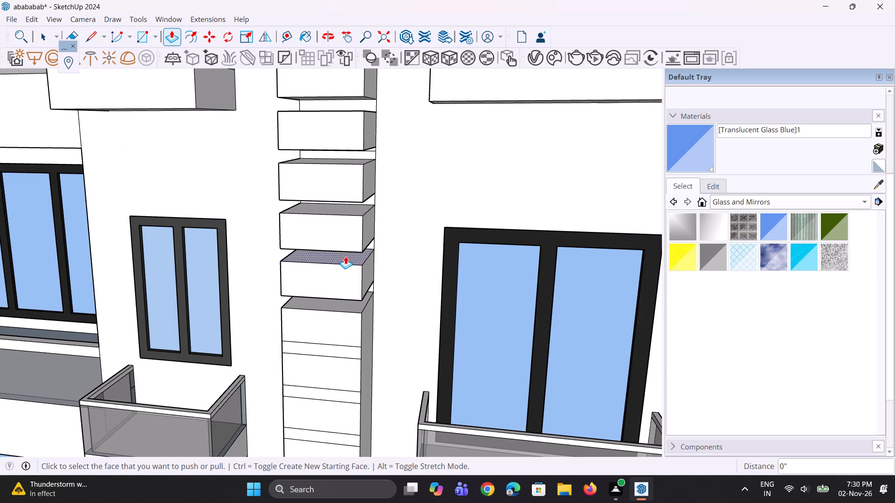
pyautogui.scroll(-6, 351, 144)
pyautogui.scroll(5, 340, 406)
pyautogui.scroll(3, 376, 142)
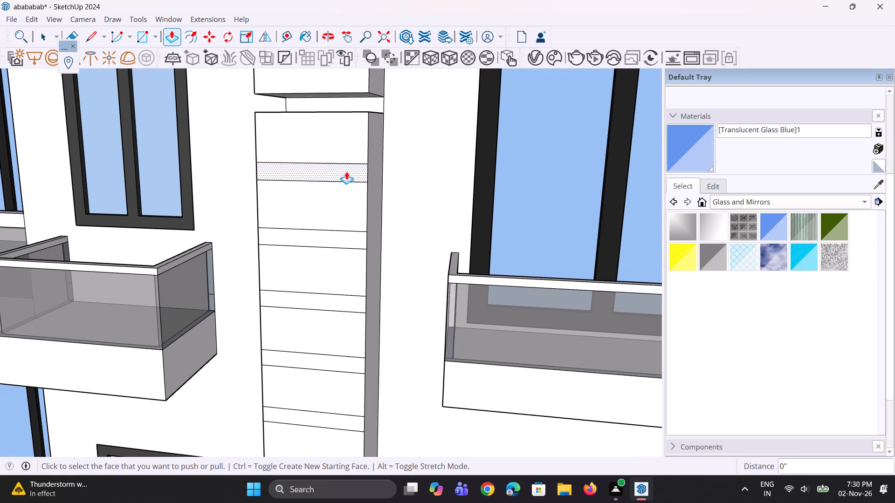
pyautogui.doubleClick(346, 171)
pyautogui.doubleClick(353, 238)
pyautogui.scroll(-5, 337, 185)
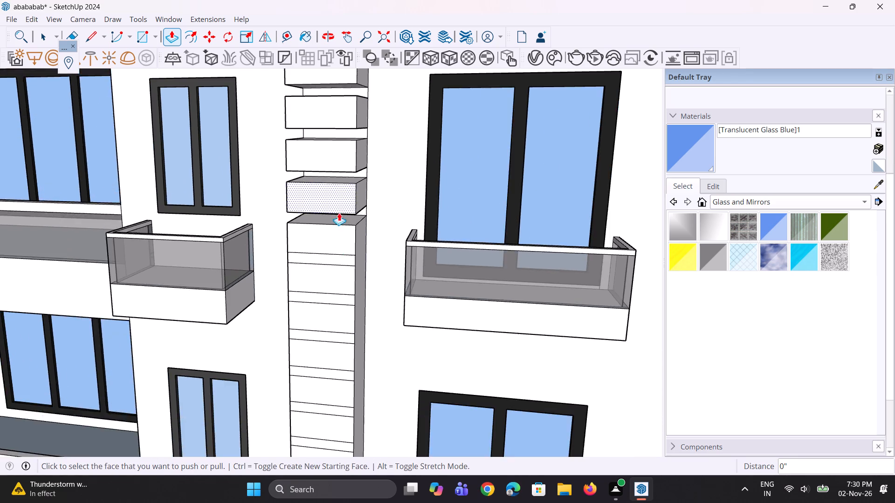
pyautogui.scroll(9, 343, 277)
pyautogui.doubleClick(354, 246)
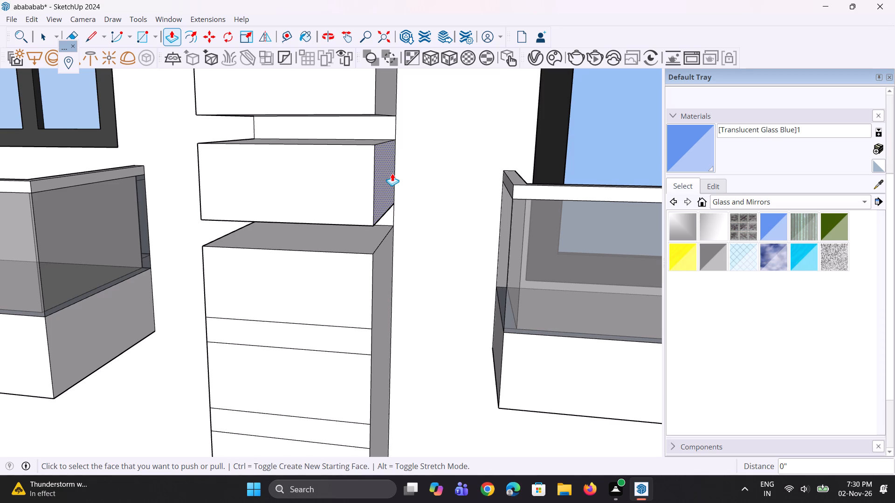
# Repeat the recess on the next two narrow strips, beside and just below the second small balcony's base.
pyautogui.scroll(-3, 384, 167)
pyautogui.scroll(4, 337, 327)
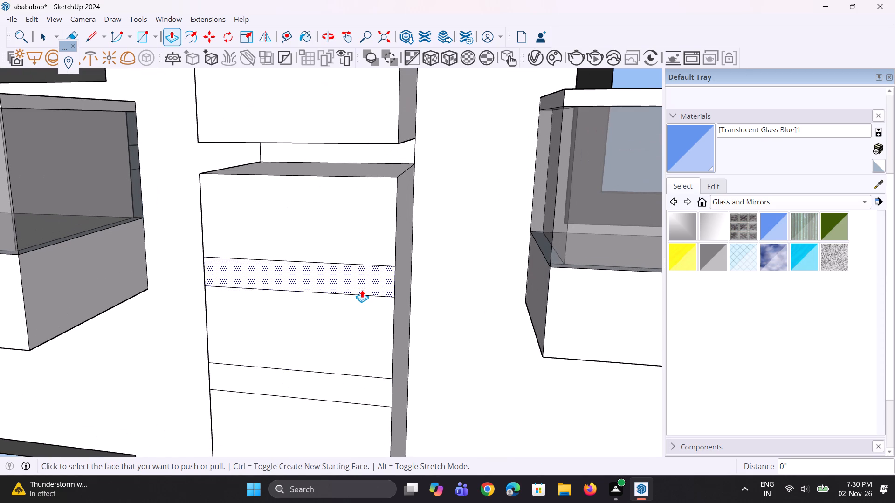
pyautogui.doubleClick(362, 290)
pyautogui.scroll(-4, 358, 208)
pyautogui.scroll(4, 363, 370)
pyautogui.doubleClick(369, 324)
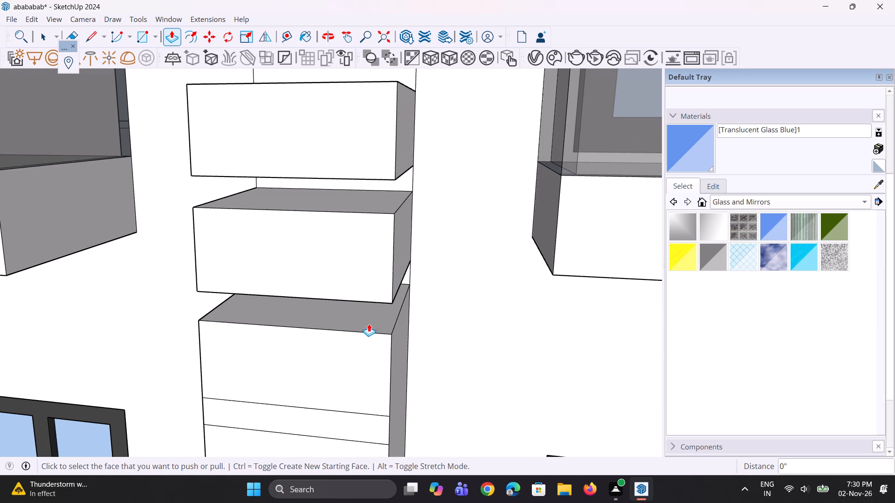
# Repeat the same recess on the left frame's next three narrow strips, from the third small window's head to above its mid-height.
pyautogui.doubleClick(369, 435)
pyautogui.scroll(-5, 352, 150)
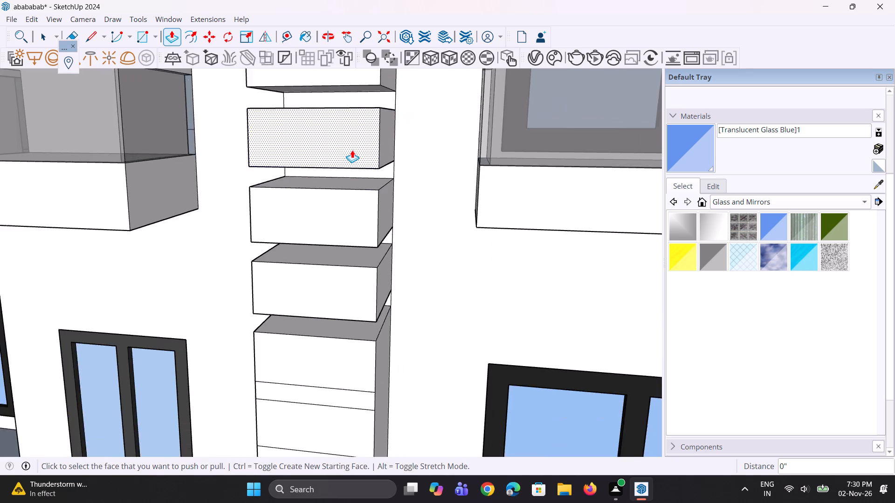
pyautogui.scroll(-6, 352, 150)
pyautogui.scroll(5, 366, 360)
pyautogui.scroll(4, 347, 279)
pyautogui.doubleClick(352, 241)
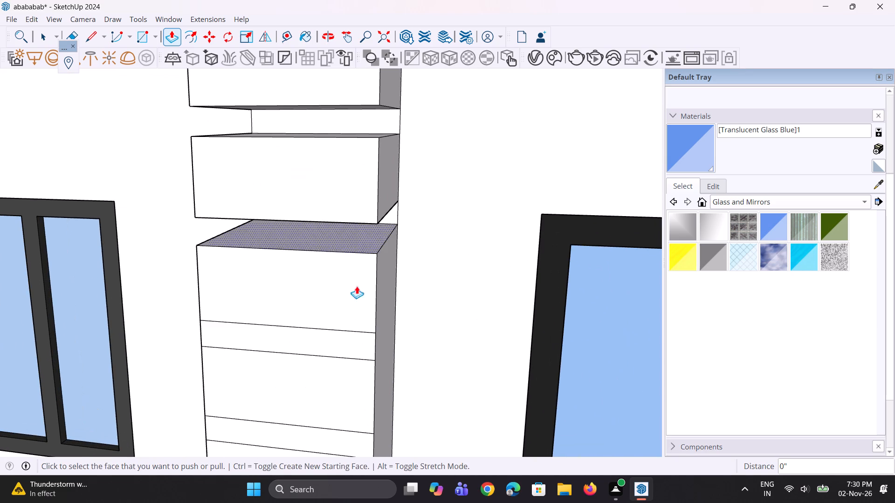
pyautogui.doubleClick(346, 347)
# Repeat the recess on the next three narrow strips, from below the third small window's mid-height to its balcony's top rail.
pyautogui.scroll(-12, 358, 236)
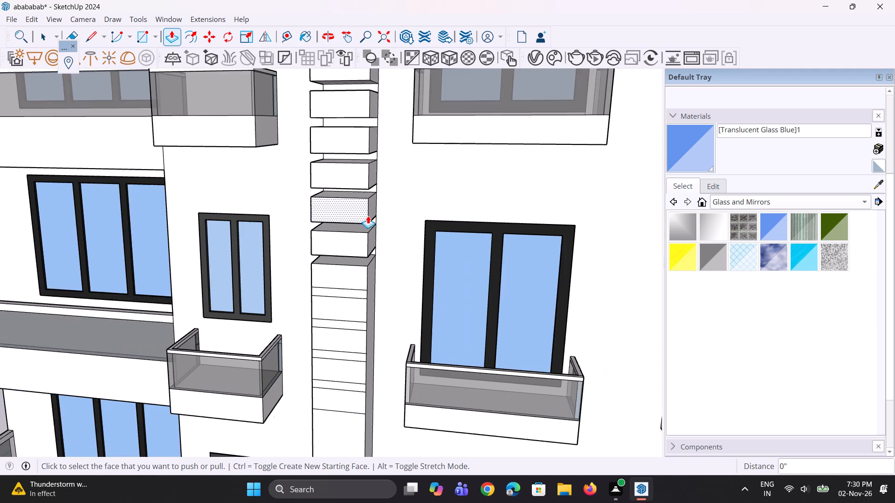
pyautogui.scroll(4, 358, 389)
pyautogui.scroll(2, 350, 259)
pyautogui.doubleClick(358, 237)
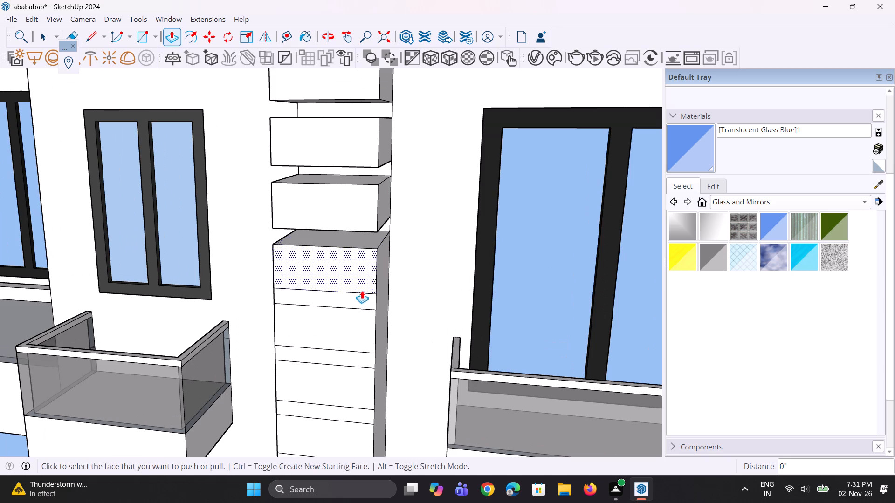
pyautogui.doubleClick(361, 299)
pyautogui.scroll(-5, 351, 238)
pyautogui.scroll(5, 356, 371)
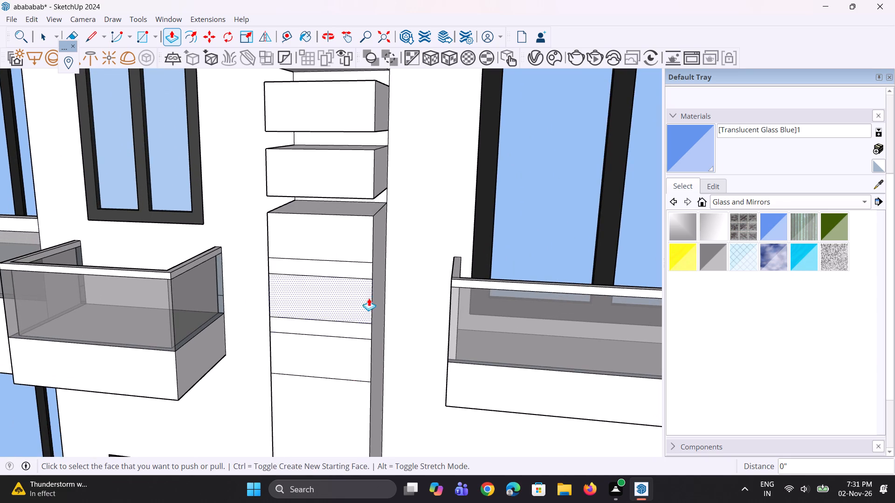
pyautogui.doubleClick(366, 277)
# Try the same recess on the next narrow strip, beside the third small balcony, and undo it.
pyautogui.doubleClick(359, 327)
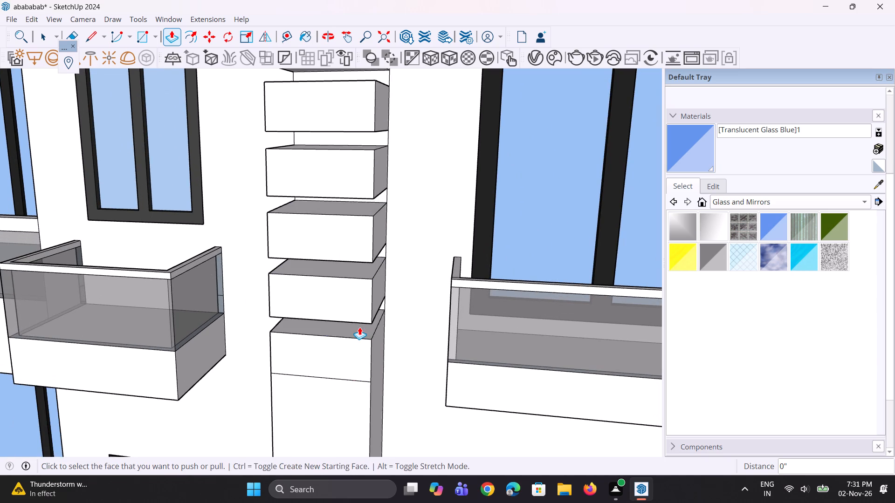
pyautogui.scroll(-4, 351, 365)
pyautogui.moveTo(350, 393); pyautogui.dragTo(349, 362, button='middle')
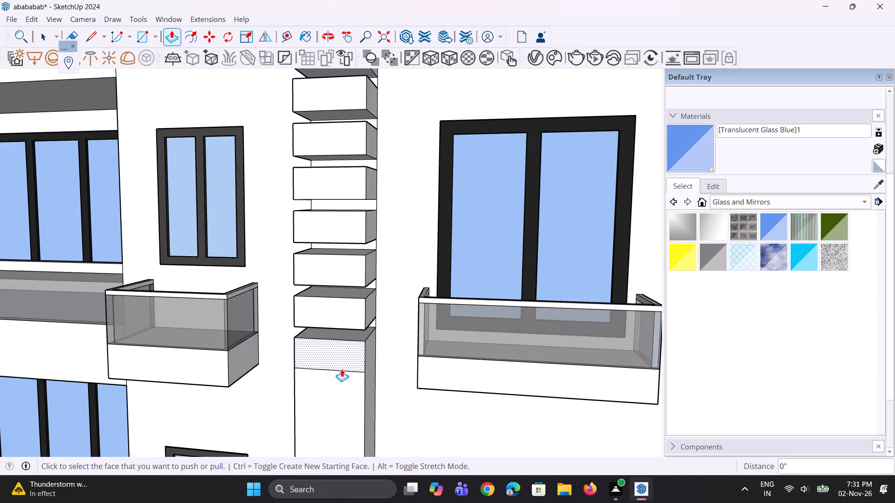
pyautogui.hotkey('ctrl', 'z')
# Copy the last narrow strip on the left frame 2' 1/2" down, onto the dividing line below it.
pyautogui.scroll(3, 342, 352)
pyautogui.press('space')
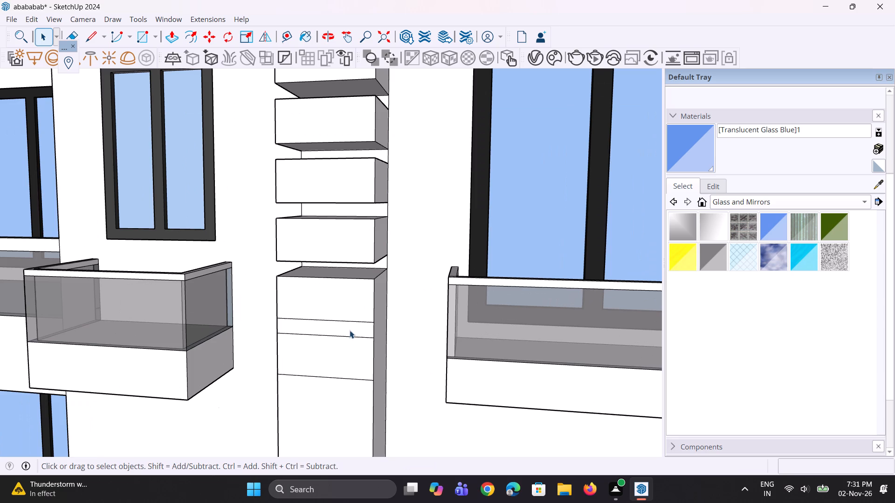
pyautogui.click(350, 330)
pyautogui.scroll(2, 299, 338)
pyautogui.press('m')
pyautogui.scroll(2, 287, 344)
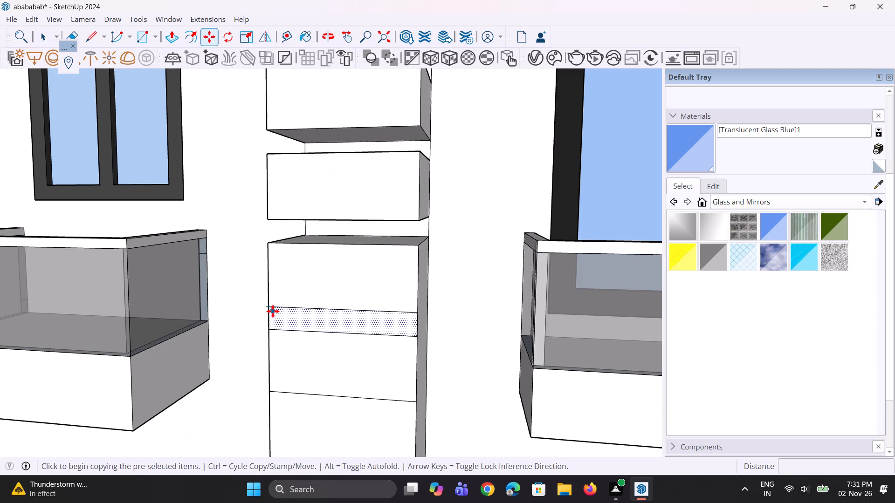
pyautogui.click(268, 309)
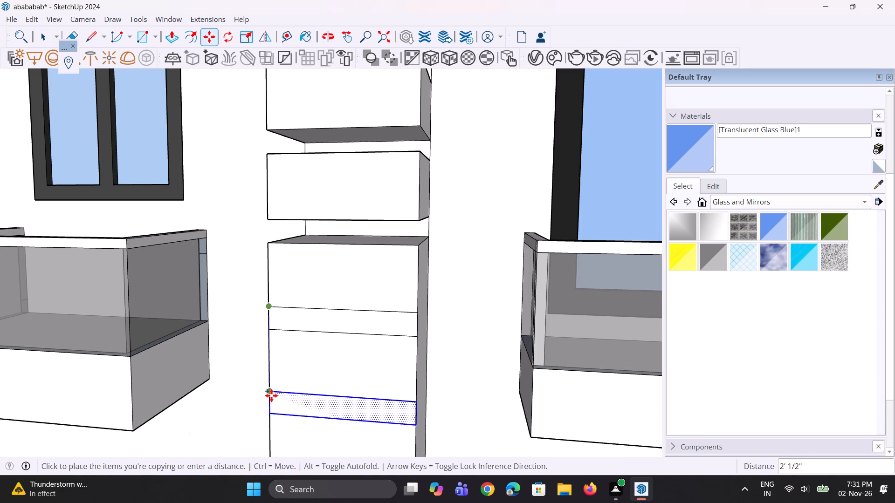
pyautogui.click(271, 395)
# Recess the copied strip and the narrow strip above it to the same depth, beside the third small balcony.
pyautogui.moveTo(314, 383); pyautogui.dragTo(282, 408, button='middle')
pyautogui.press('p')
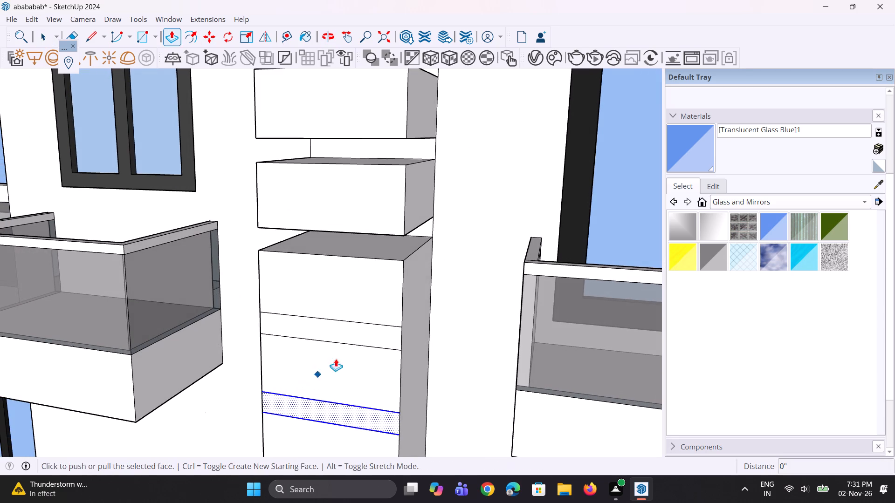
pyautogui.doubleClick(356, 338)
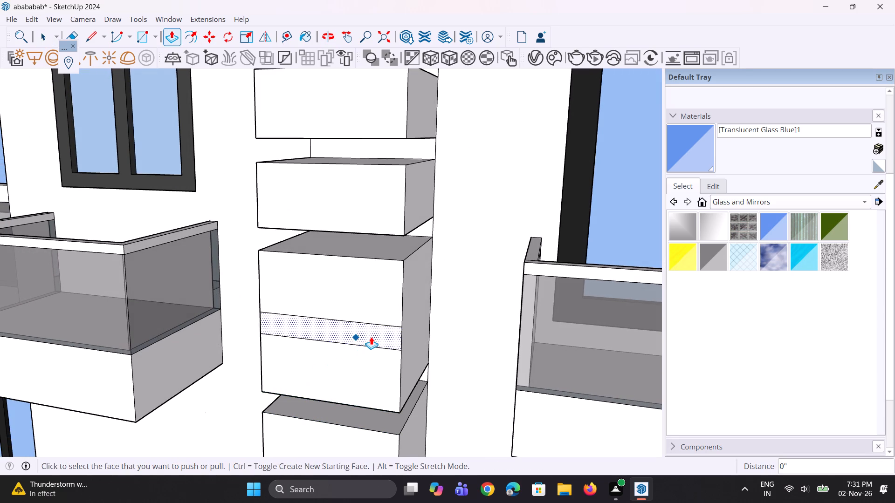
pyautogui.doubleClick(371, 337)
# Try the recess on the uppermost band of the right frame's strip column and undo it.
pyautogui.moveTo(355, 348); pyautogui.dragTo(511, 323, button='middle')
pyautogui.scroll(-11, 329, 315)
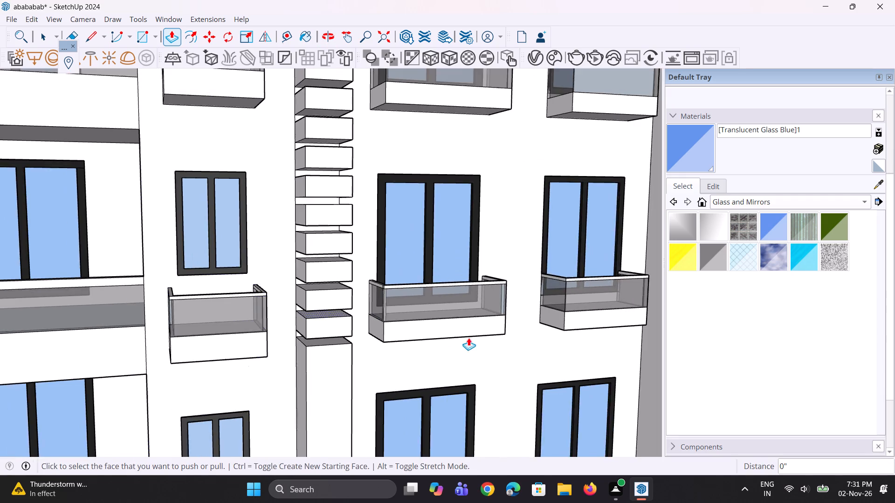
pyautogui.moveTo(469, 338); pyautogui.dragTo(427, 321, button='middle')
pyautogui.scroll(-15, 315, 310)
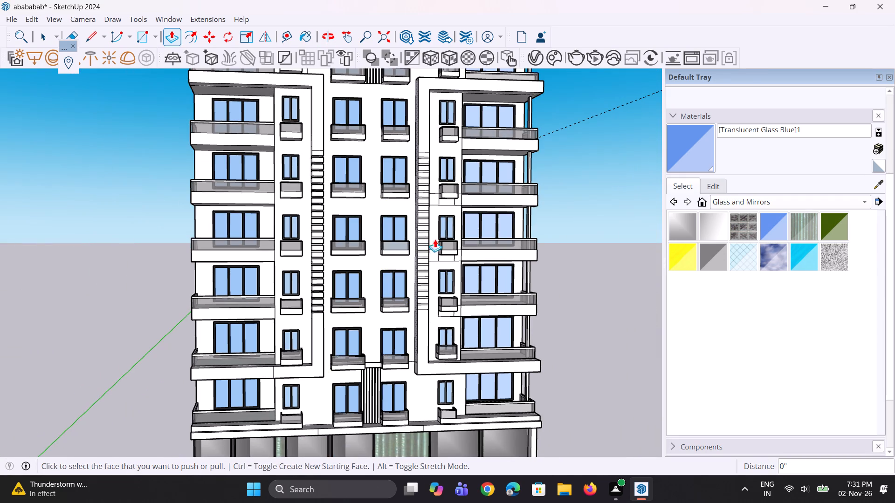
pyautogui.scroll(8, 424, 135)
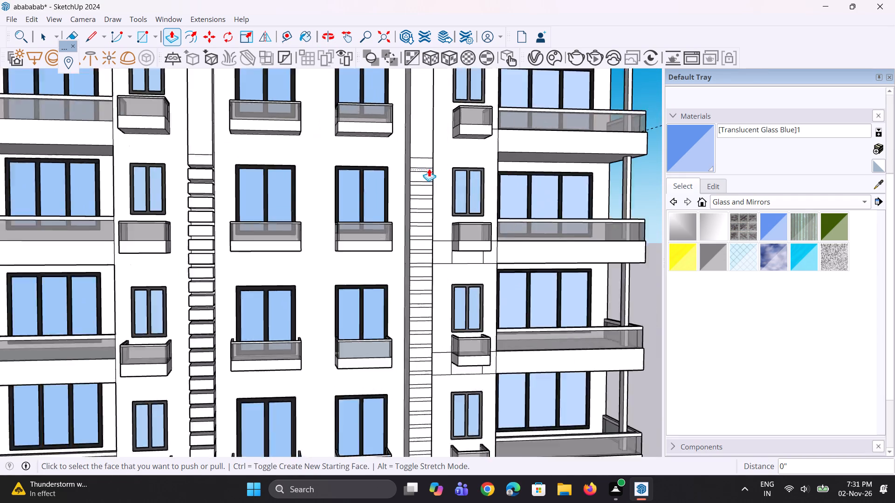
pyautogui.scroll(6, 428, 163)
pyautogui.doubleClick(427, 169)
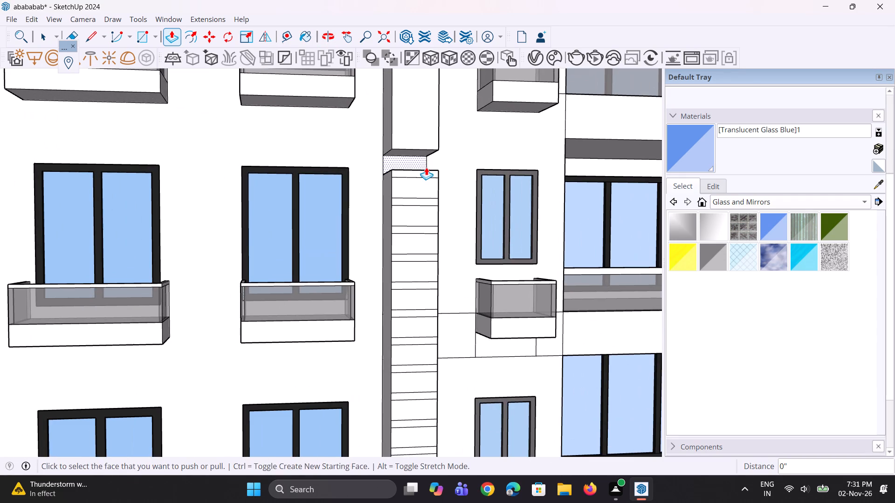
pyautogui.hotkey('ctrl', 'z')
# Recess the right frame's first three narrow strips, from near the adjacent small window's head to beyond its mid-height.
pyautogui.keyDown('ctrl'); pyautogui.scroll(1, 430, 176); pyautogui.keyUp('ctrl')
pyautogui.moveTo(429, 177); pyautogui.dragTo(306, 238, button='middle')
pyautogui.scroll(1, 412, 195)
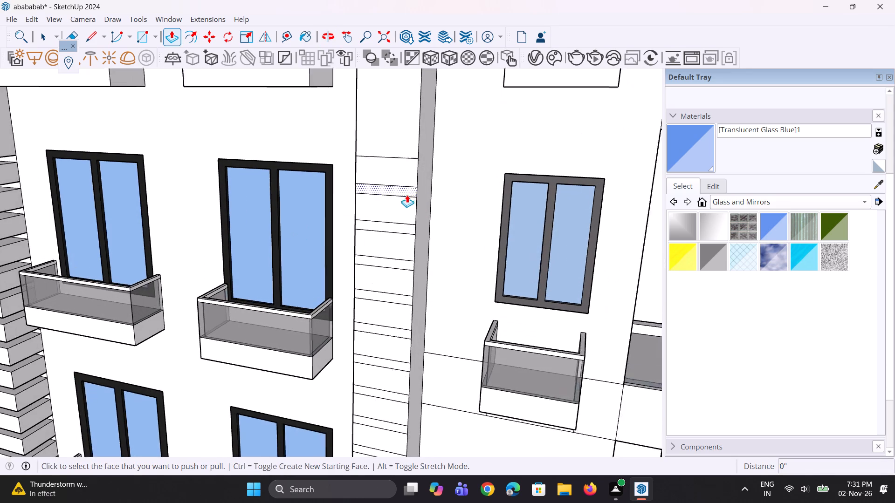
pyautogui.scroll(1, 407, 195)
pyautogui.doubleClick(406, 193)
pyautogui.doubleClick(404, 231)
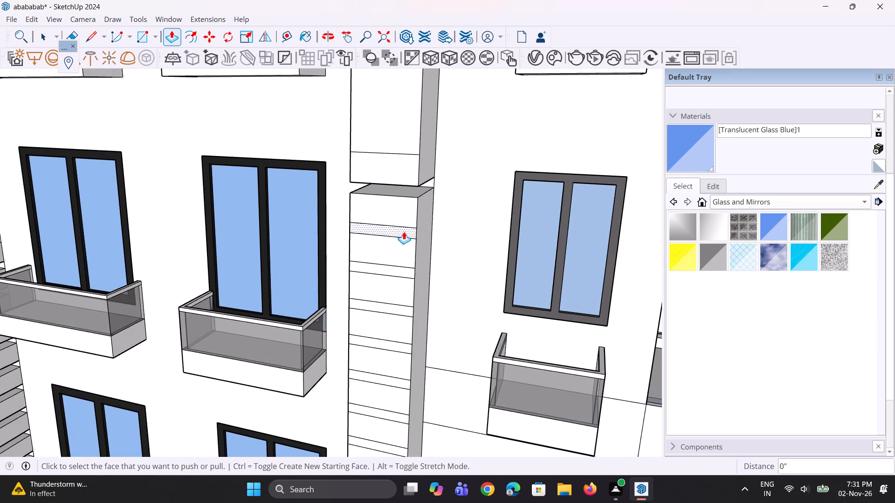
pyautogui.scroll(-8, 419, 189)
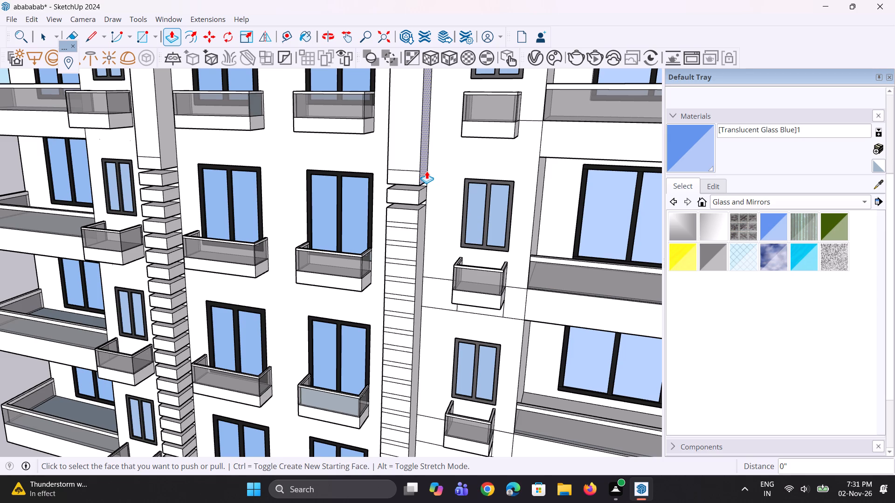
pyautogui.scroll(7, 393, 228)
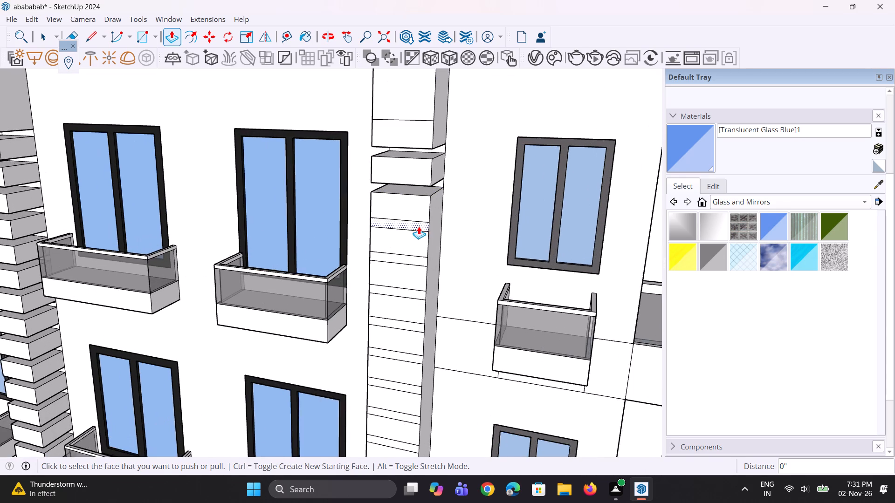
pyautogui.doubleClick(419, 226)
# Repeat the recess on the right frame's next three narrow strips, from the small window's sill down to its balcony's glazing.
pyautogui.scroll(-5, 433, 126)
pyautogui.scroll(9, 431, 264)
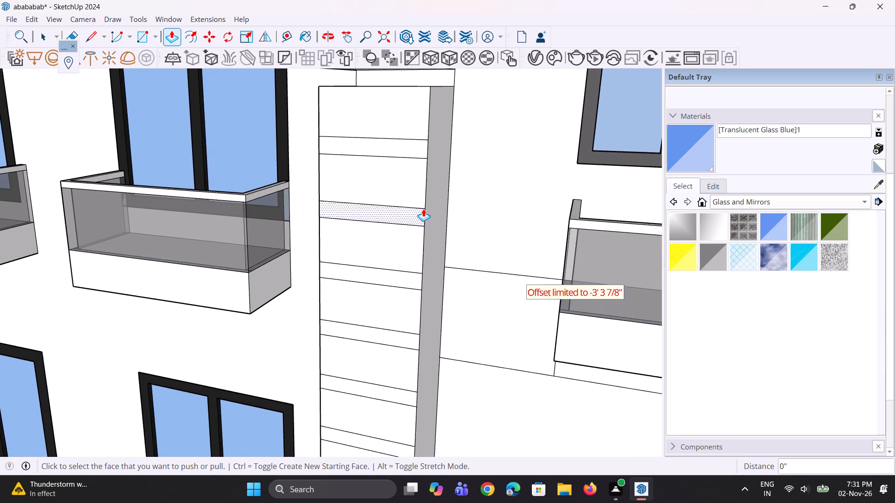
pyautogui.doubleClick(408, 155)
pyautogui.doubleClick(407, 224)
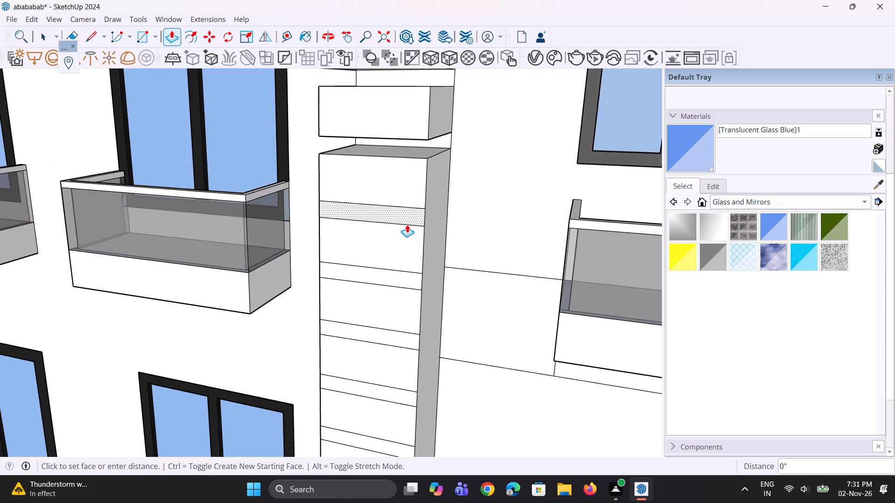
pyautogui.scroll(-5, 415, 132)
pyautogui.scroll(5, 406, 266)
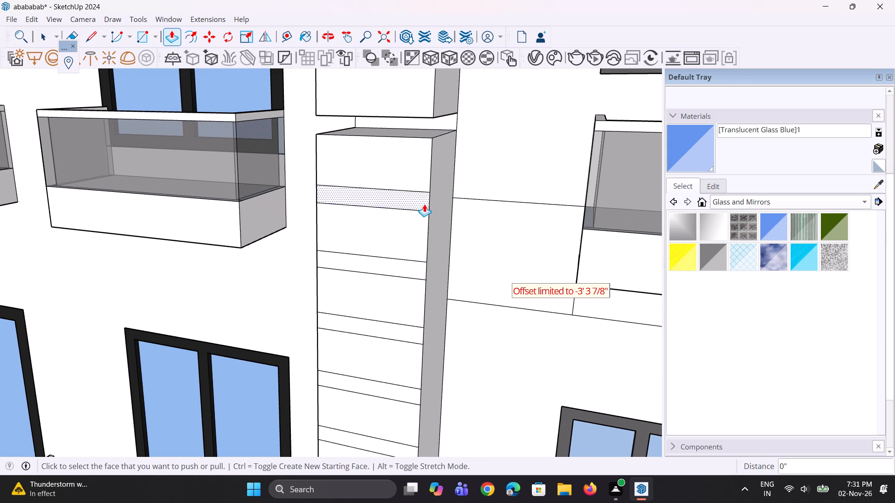
pyautogui.doubleClick(424, 204)
# Repeat the recess on the next three narrow strips, from the small balcony's base to just above the next small window.
pyautogui.scroll(1, 407, 263)
pyautogui.doubleClick(406, 263)
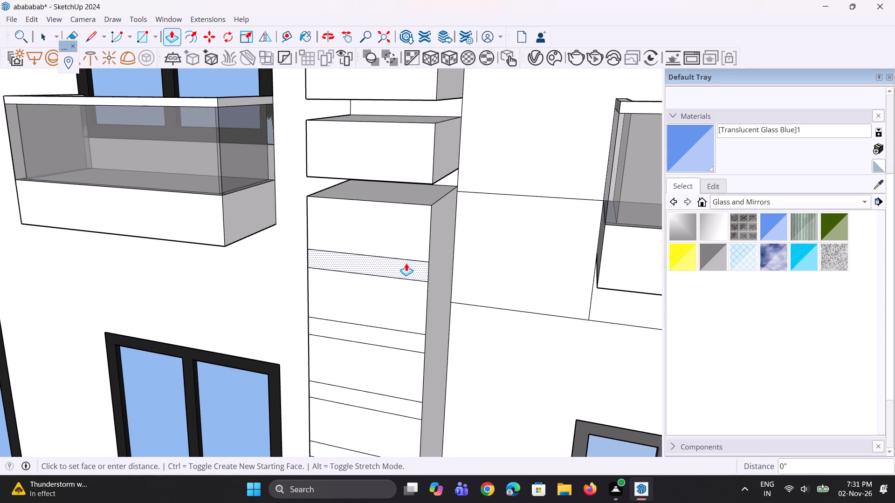
pyautogui.scroll(-5, 406, 150)
pyautogui.scroll(5, 395, 328)
pyautogui.doubleClick(428, 227)
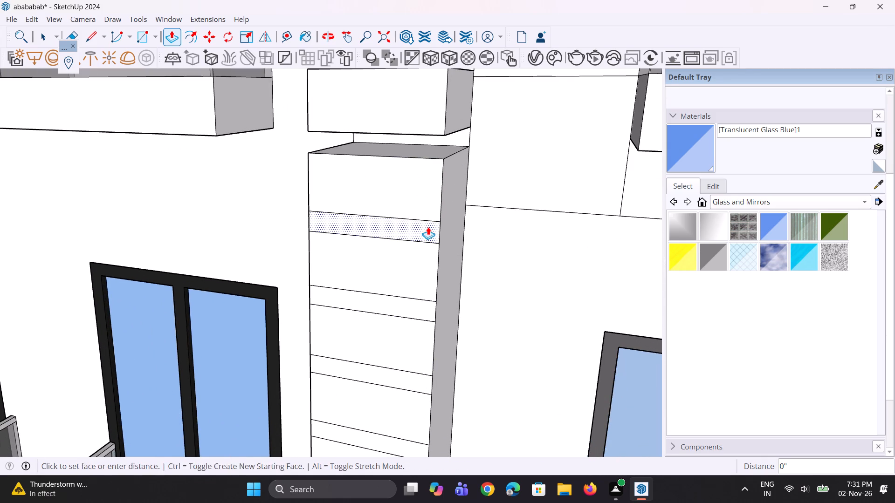
pyautogui.doubleClick(416, 311)
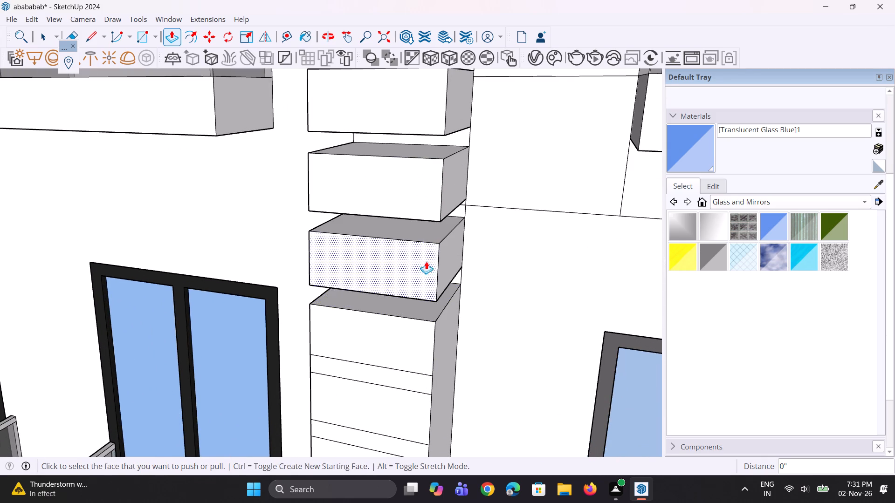
# Repeat the recess on the right frame's next three narrow strips, from the second small window's head to beyond its mid-height.
pyautogui.scroll(-8, 430, 232)
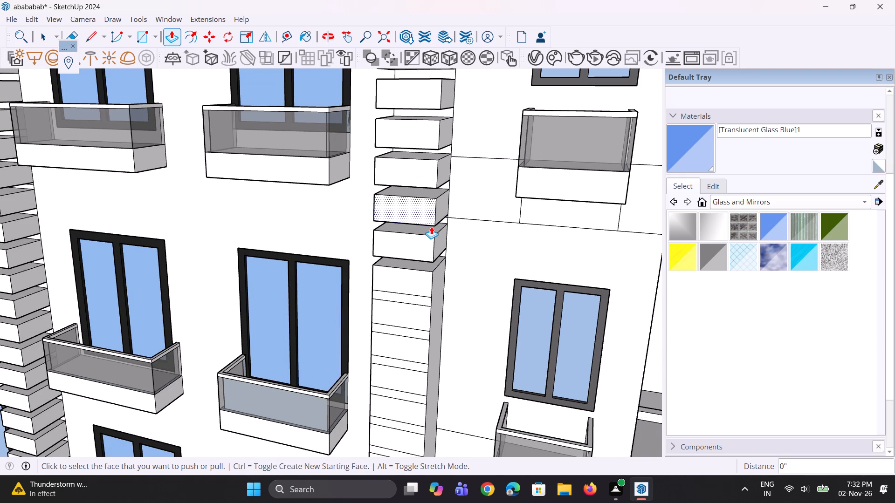
pyautogui.scroll(-3, 435, 220)
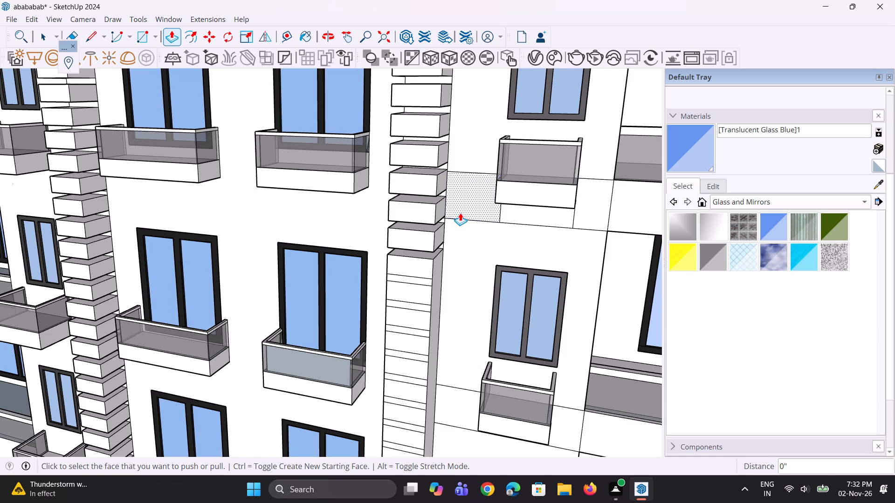
pyautogui.moveTo(460, 213); pyautogui.dragTo(449, 206, button='middle')
pyautogui.scroll(7, 423, 274)
pyautogui.doubleClick(422, 280)
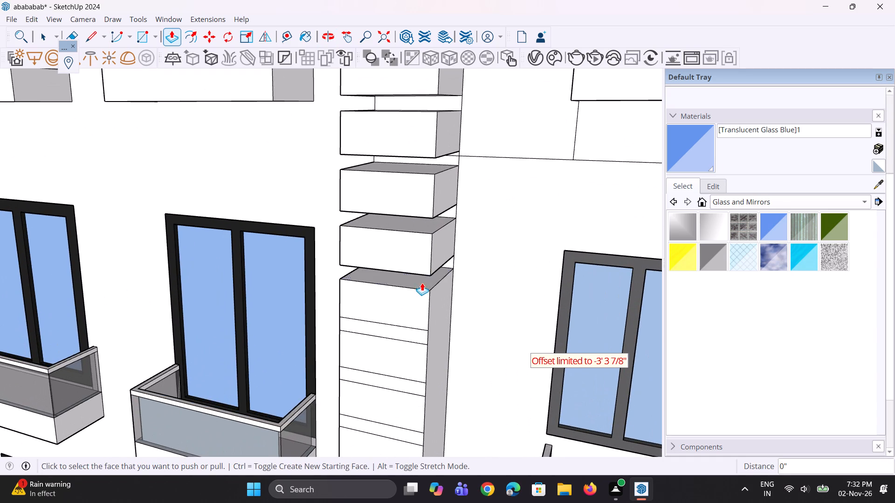
pyautogui.doubleClick(418, 335)
pyautogui.scroll(-4, 424, 193)
pyautogui.scroll(3, 414, 322)
pyautogui.doubleClick(413, 330)
# Repeat the recess on the next four narrow strips, from the second small window's lower end to its balcony's base.
pyautogui.scroll(-9, 431, 221)
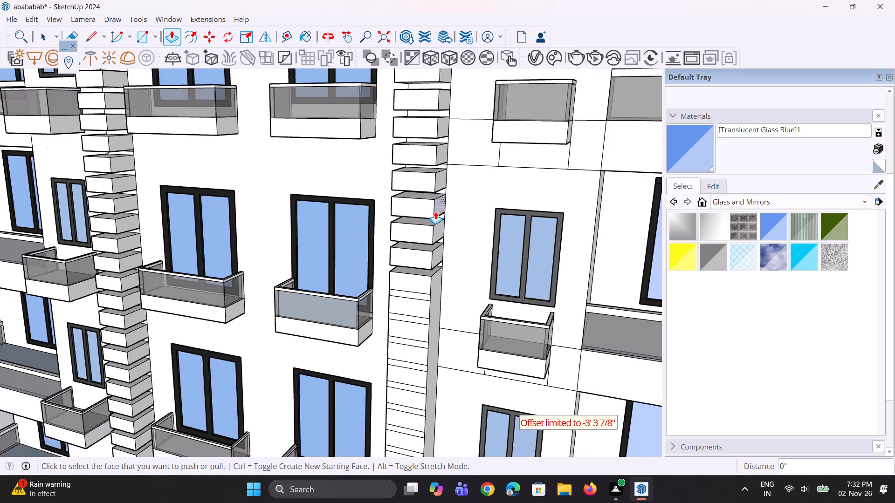
pyautogui.scroll(8, 399, 310)
pyautogui.doubleClick(435, 274)
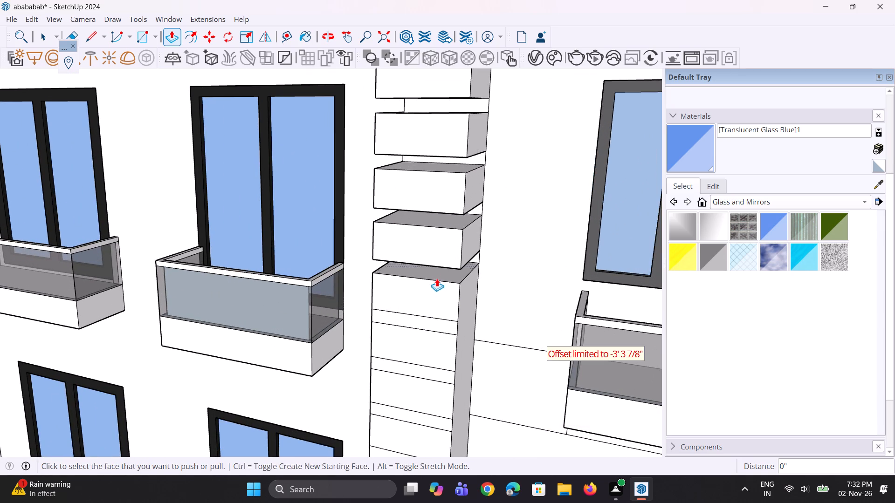
pyautogui.doubleClick(447, 323)
pyautogui.scroll(-5, 455, 238)
pyautogui.scroll(4, 437, 340)
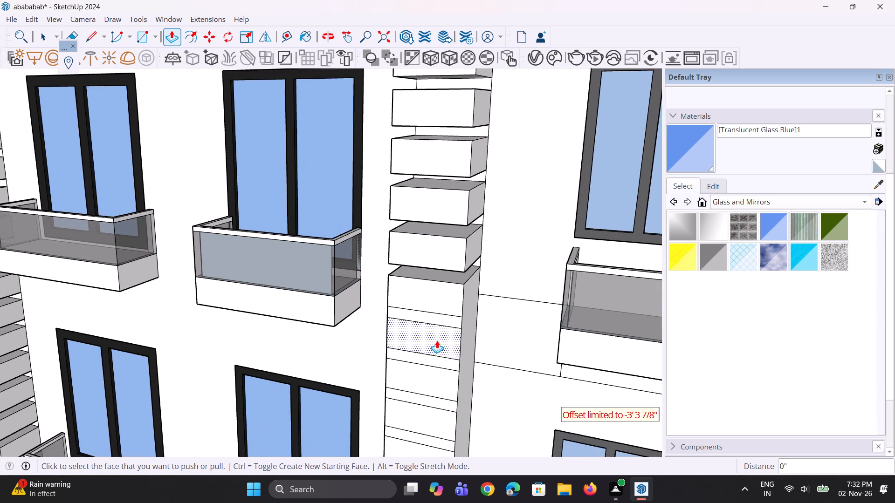
pyautogui.doubleClick(447, 322)
pyautogui.doubleClick(450, 365)
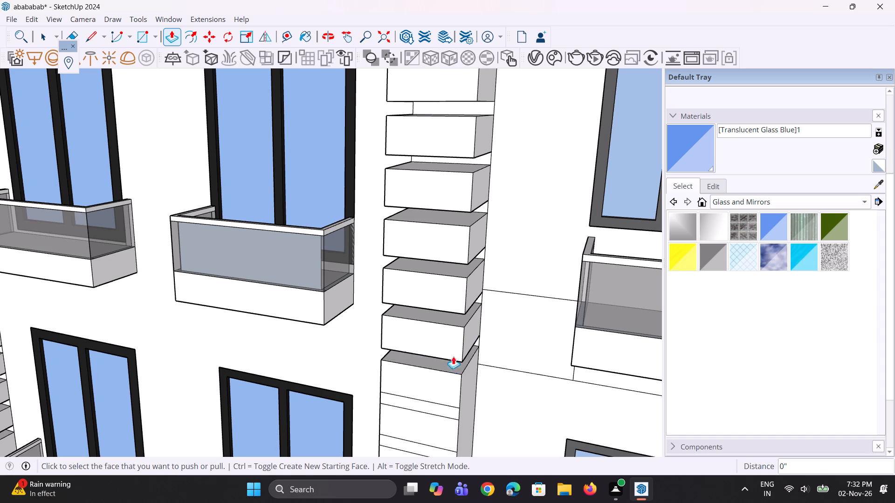
pyautogui.scroll(-4, 470, 277)
pyautogui.scroll(4, 438, 393)
pyautogui.scroll(4, 461, 348)
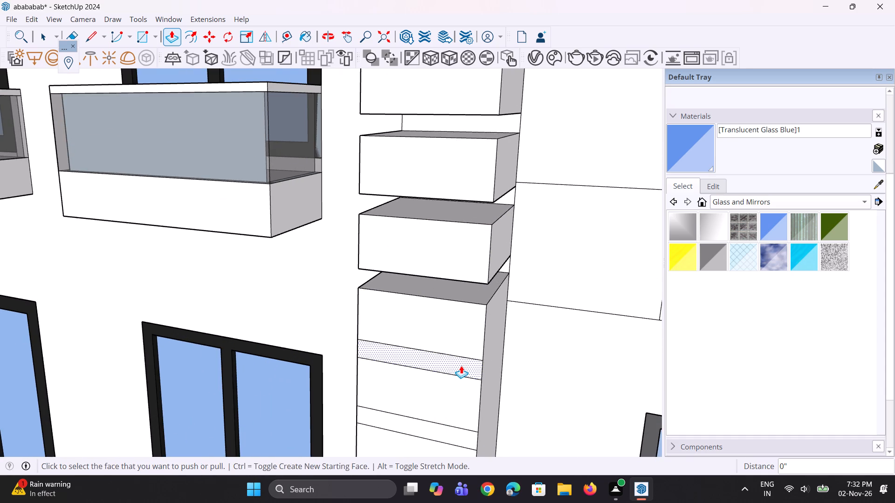
# Repeat the recess on the right frame's next four narrow strips, from above the next window's head to its lower part.
pyautogui.doubleClick(461, 366)
pyautogui.scroll(-16, 468, 206)
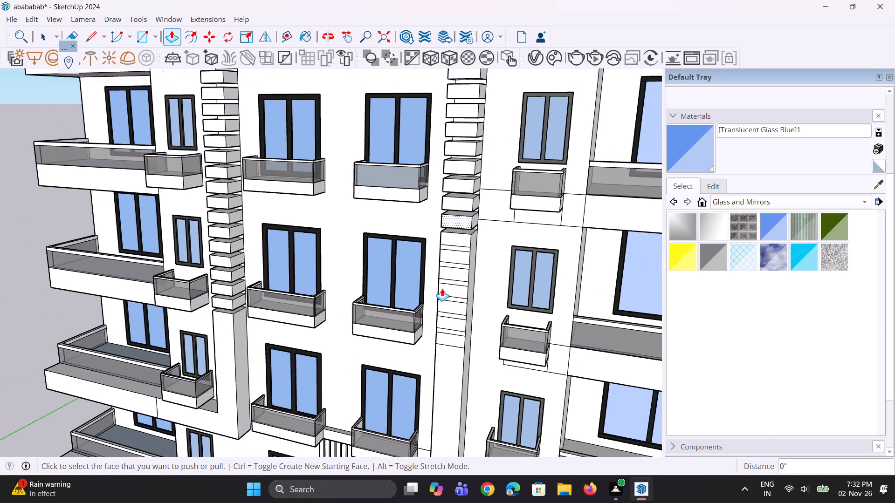
pyautogui.scroll(5, 441, 292)
pyautogui.scroll(8, 477, 214)
pyautogui.doubleClick(477, 213)
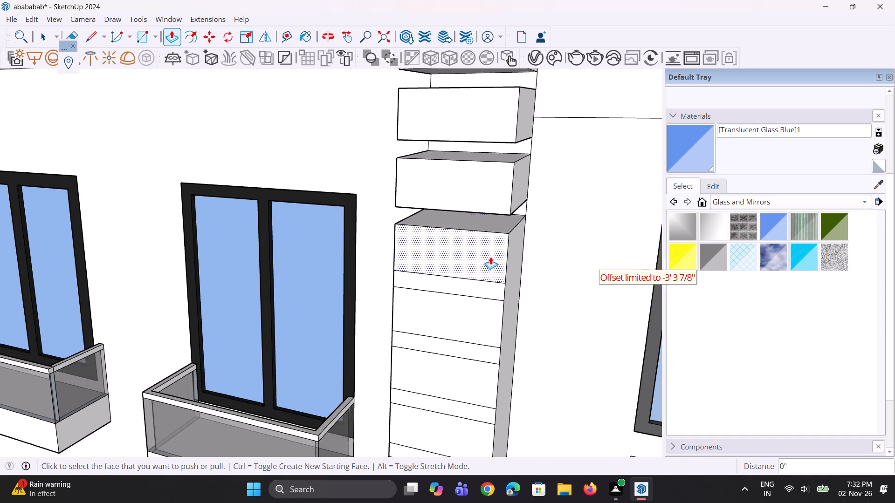
pyautogui.doubleClick(491, 288)
pyautogui.scroll(-5, 482, 236)
pyautogui.scroll(4, 478, 315)
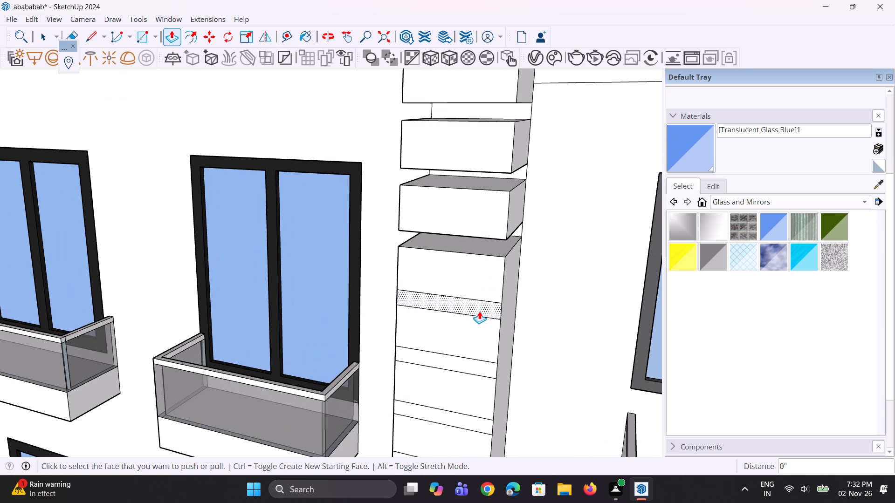
pyautogui.doubleClick(479, 311)
# Repeat the recess on the next two narrow strips, from the window's lower end to beside its balcony's glazing.
pyautogui.scroll(-4, 450, 247)
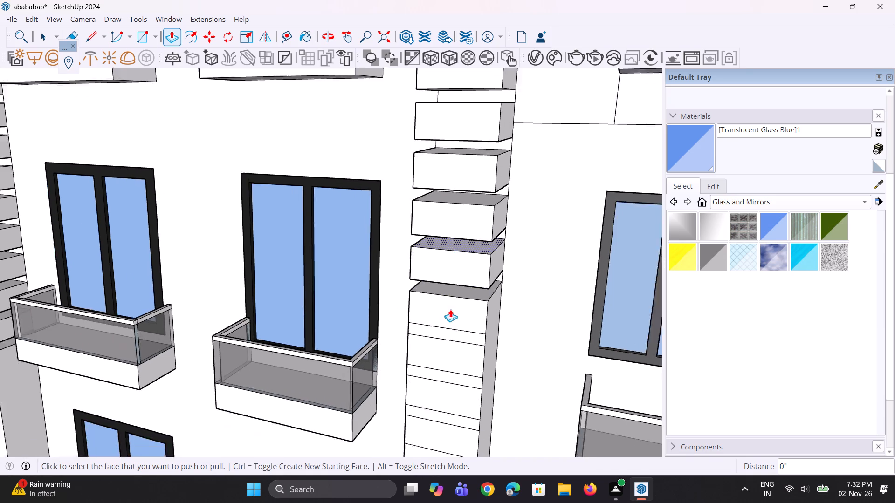
pyautogui.scroll(7, 456, 365)
pyautogui.doubleClick(482, 308)
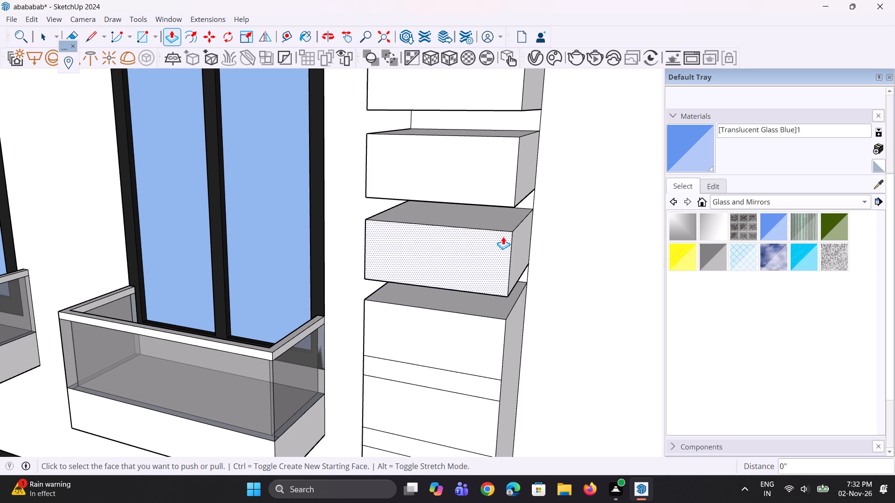
pyautogui.scroll(-3, 503, 237)
pyautogui.moveTo(526, 245); pyautogui.dragTo(475, 239, button='middle')
pyautogui.scroll(2, 474, 342)
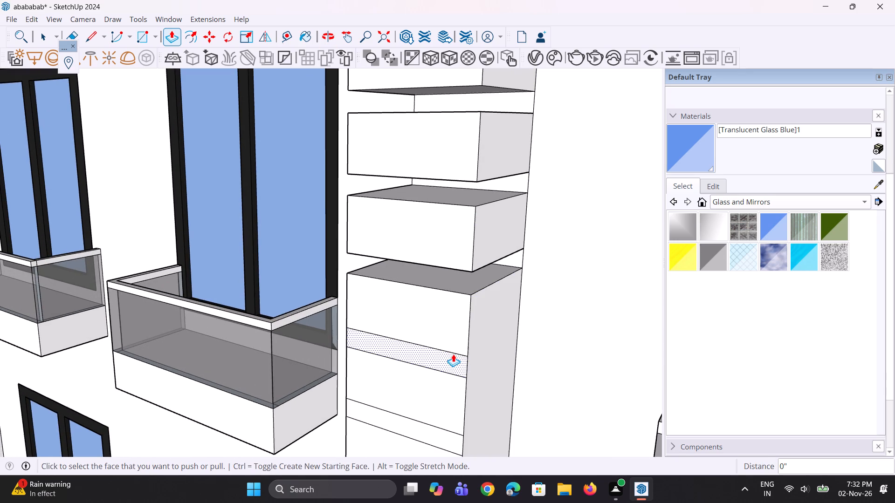
pyautogui.doubleClick(453, 354)
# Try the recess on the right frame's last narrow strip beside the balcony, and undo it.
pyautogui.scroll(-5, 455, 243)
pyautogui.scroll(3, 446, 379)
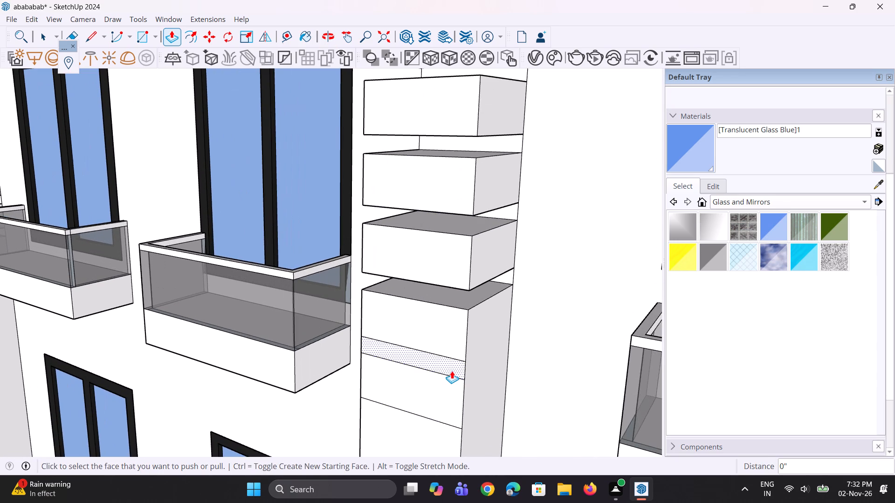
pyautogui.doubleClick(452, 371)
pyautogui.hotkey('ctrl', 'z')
# Copy the right frame's last narrow strip straight down so its top edge sits on the lowest dividing line.
pyautogui.moveTo(377, 351); pyautogui.dragTo(525, 315, button='middle')
pyautogui.press('space')
pyautogui.press('space')
pyautogui.click(474, 318)
pyautogui.scroll(1, 438, 328)
pyautogui.press('m')
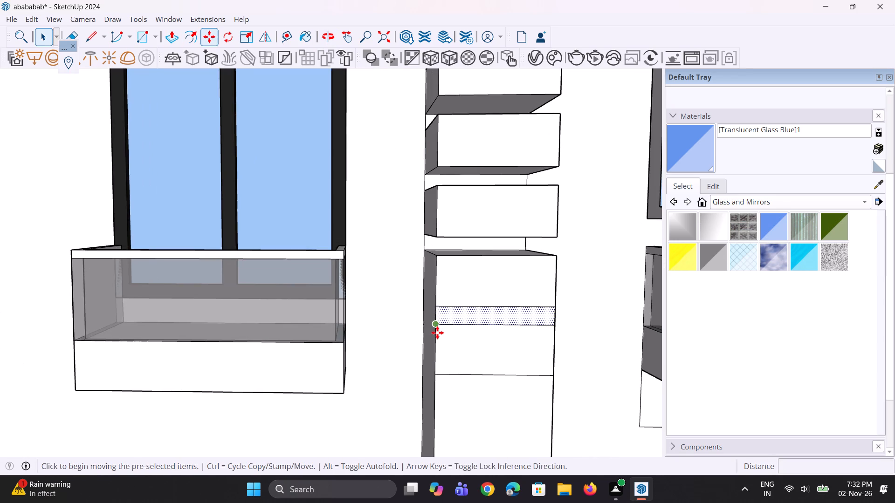
pyautogui.scroll(3, 437, 333)
pyautogui.click(433, 296)
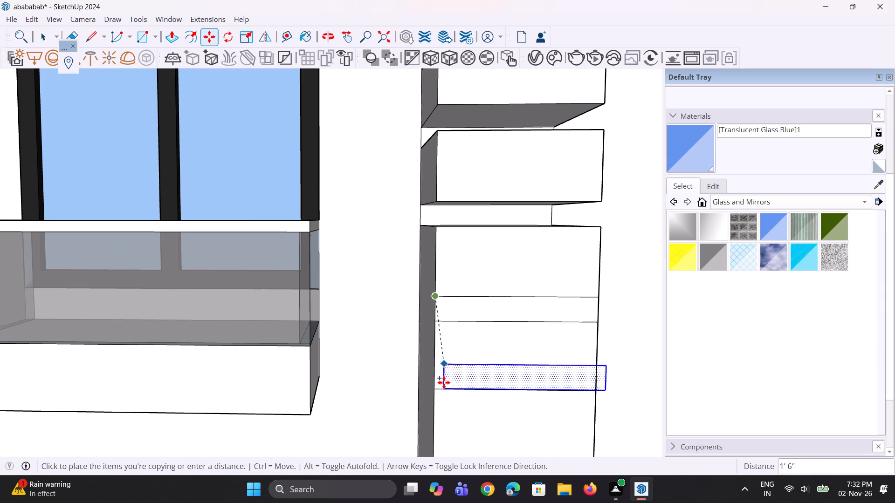
pyautogui.click(434, 393)
# Recess the copied bottom strip and the unrecessed strip above it on the right frame to match the others.
pyautogui.scroll(-4, 435, 367)
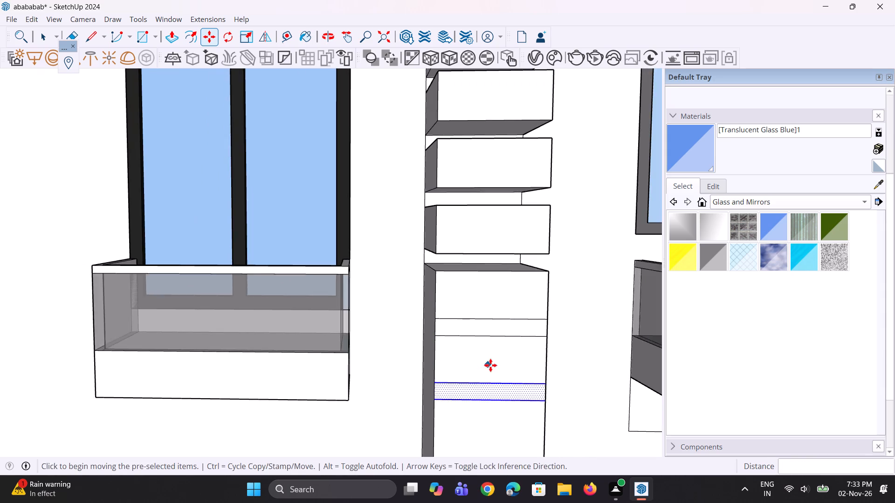
pyautogui.moveTo(487, 365); pyautogui.dragTo(422, 383, button='middle')
pyautogui.press('space')
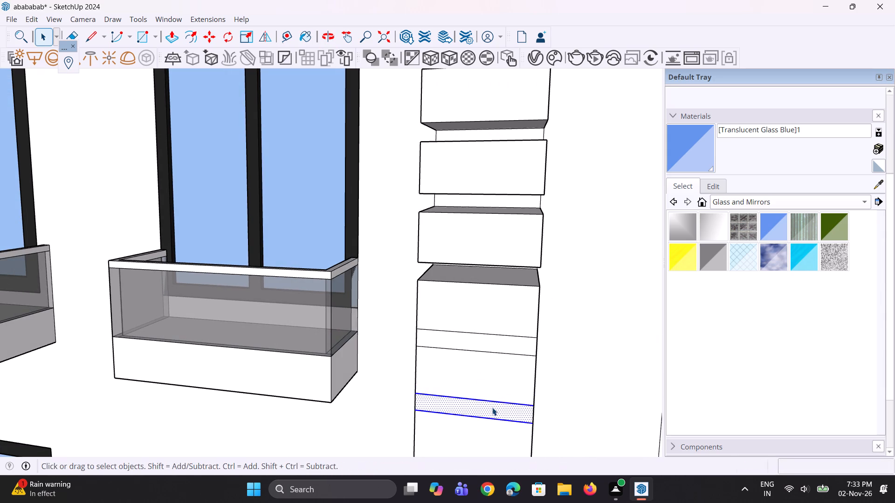
pyautogui.press('p')
pyautogui.doubleClick(492, 408)
pyautogui.doubleClick(522, 347)
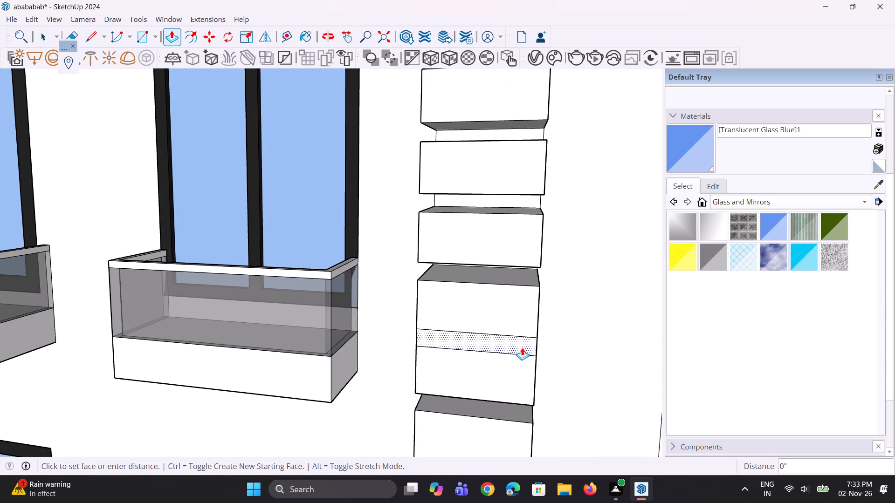
# Pull the right frame's topmost recessed strip back out 3' 3 7/8", flush with the block faces.
pyautogui.moveTo(534, 366); pyautogui.dragTo(486, 337, button='middle')
pyautogui.scroll(-5, 490, 337)
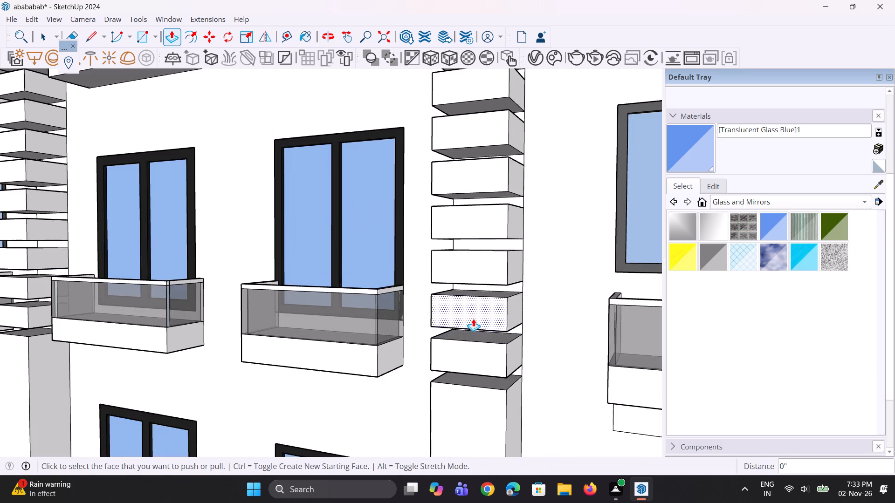
pyautogui.scroll(-6, 471, 317)
pyautogui.moveTo(455, 348); pyautogui.dragTo(525, 348, button='middle')
pyautogui.press('b')
pyautogui.press('space')
pyautogui.scroll(-10, 461, 365)
pyautogui.press('space')
pyautogui.press('space')
pyautogui.moveTo(460, 364); pyautogui.dragTo(469, 292, button='middle')
pyautogui.scroll(5, 481, 146)
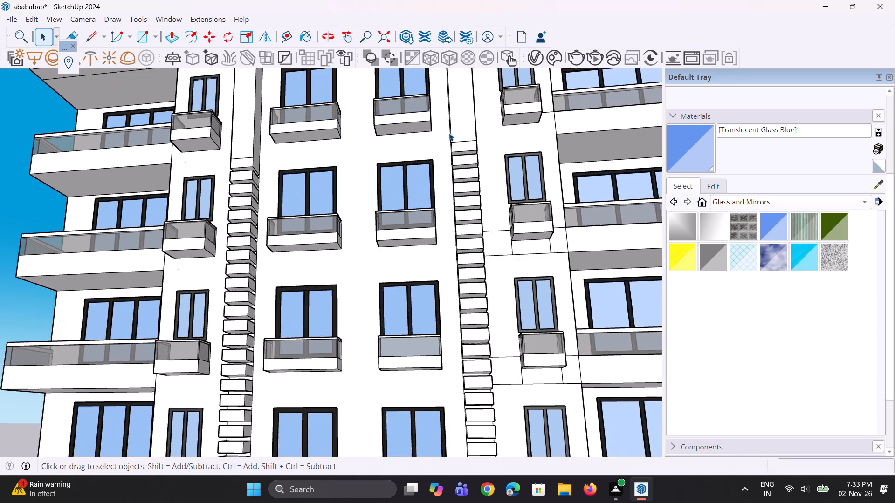
pyautogui.scroll(6, 449, 133)
pyautogui.click(470, 143)
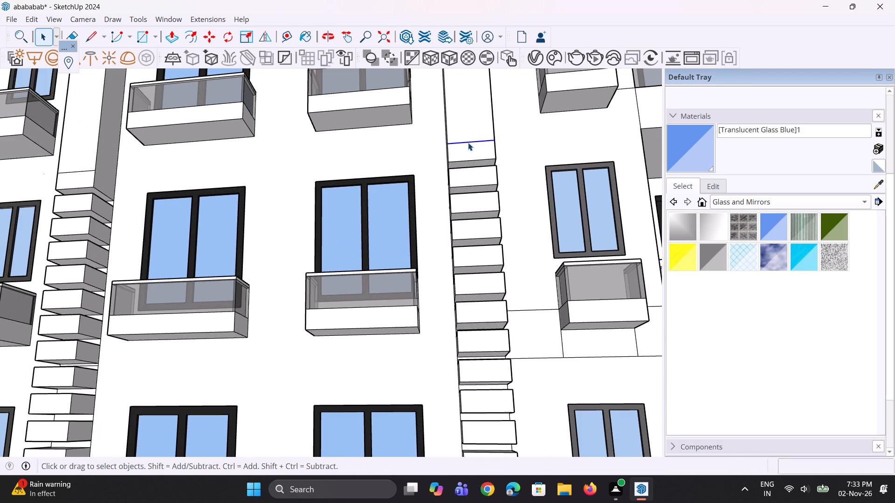
pyautogui.scroll(3, 447, 140)
pyautogui.scroll(2, 470, 191)
pyautogui.moveTo(474, 180); pyautogui.dragTo(464, 244, button='middle')
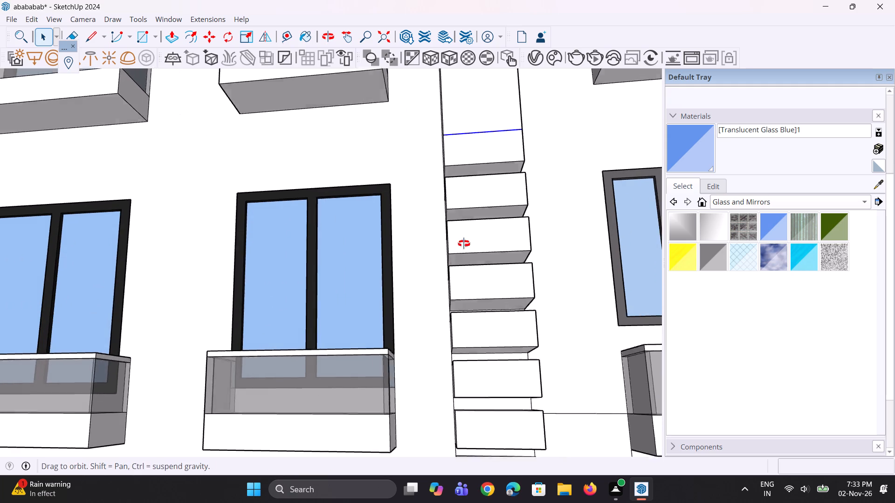
pyautogui.moveTo(464, 244); pyautogui.dragTo(364, 289, button='middle')
pyautogui.scroll(2, 526, 223)
pyautogui.press('p')
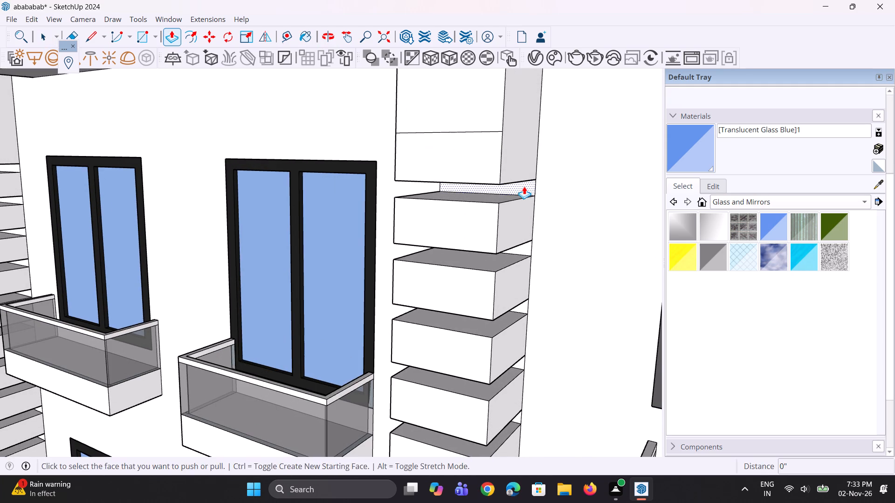
pyautogui.click(522, 186)
pyautogui.click(482, 218)
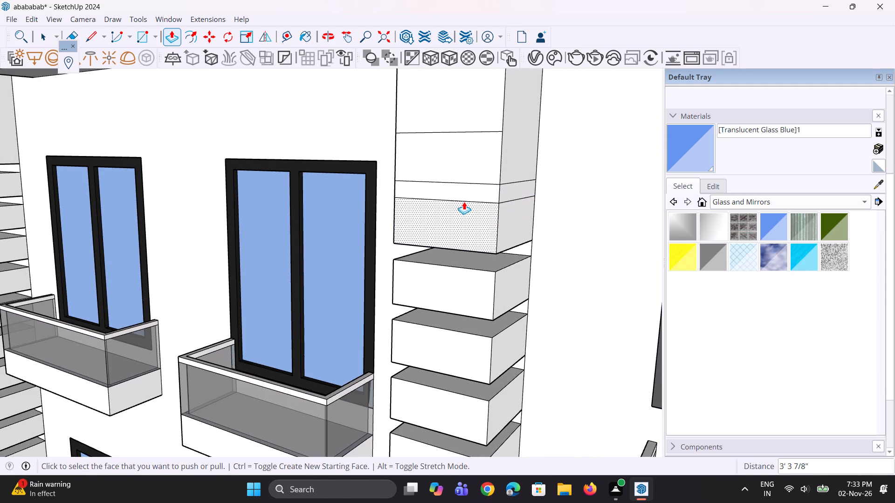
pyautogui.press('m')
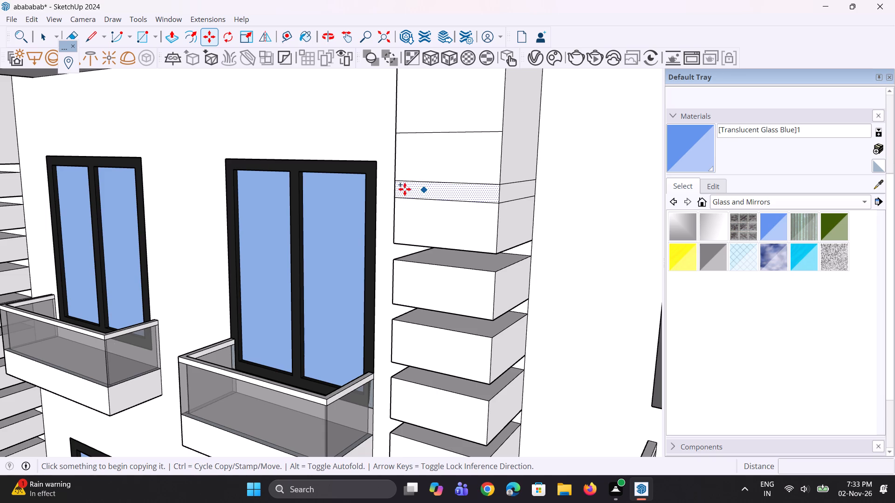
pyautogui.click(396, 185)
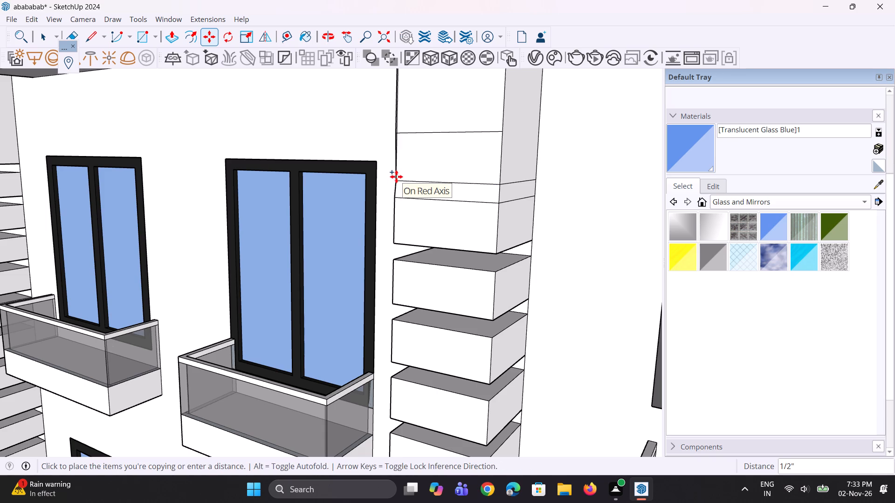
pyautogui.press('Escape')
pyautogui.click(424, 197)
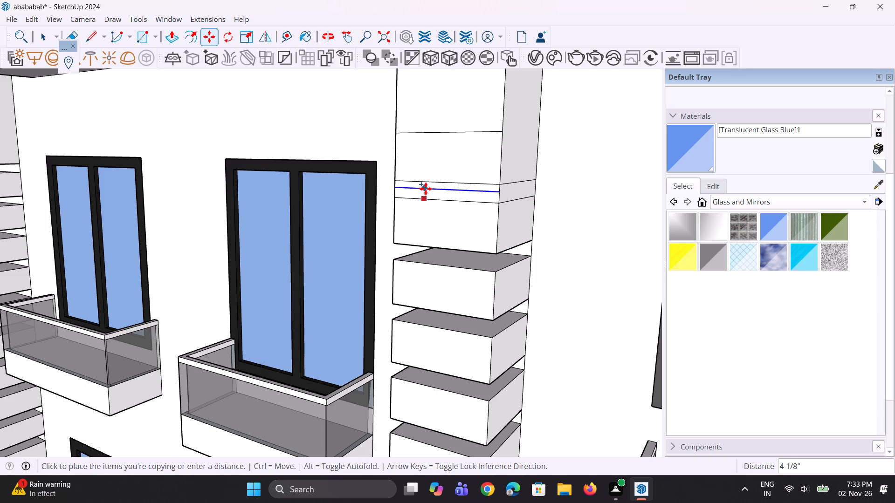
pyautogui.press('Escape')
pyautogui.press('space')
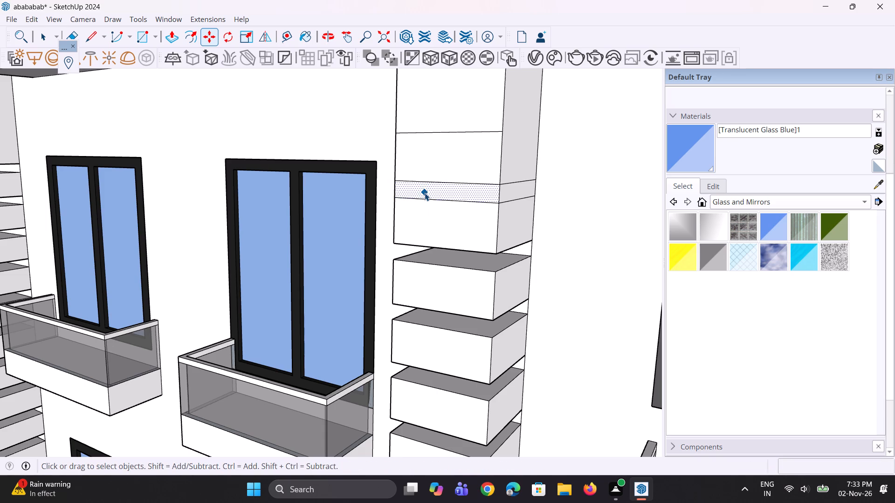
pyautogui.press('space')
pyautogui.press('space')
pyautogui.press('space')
# Copy the right frame's topmost narrow strip straight up so its lower edge sits on the dividing line above.
pyautogui.scroll(2, 425, 193)
pyautogui.click(429, 192)
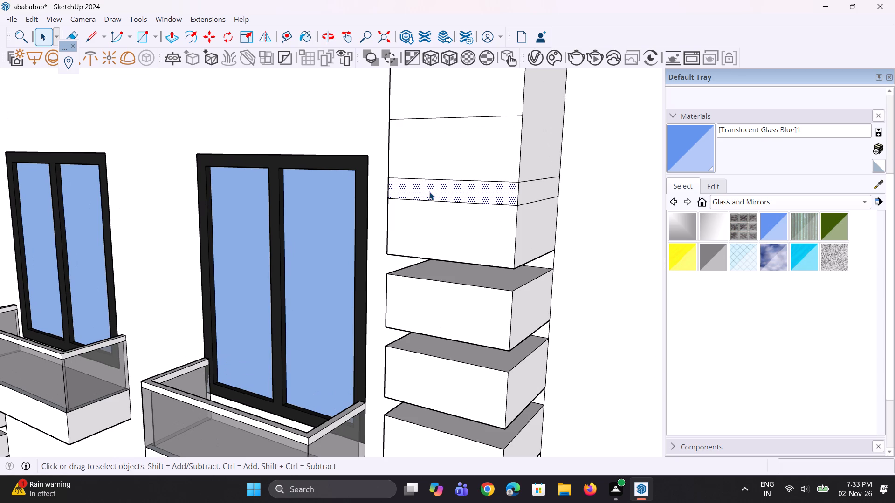
pyautogui.press('m')
pyautogui.scroll(3, 421, 192)
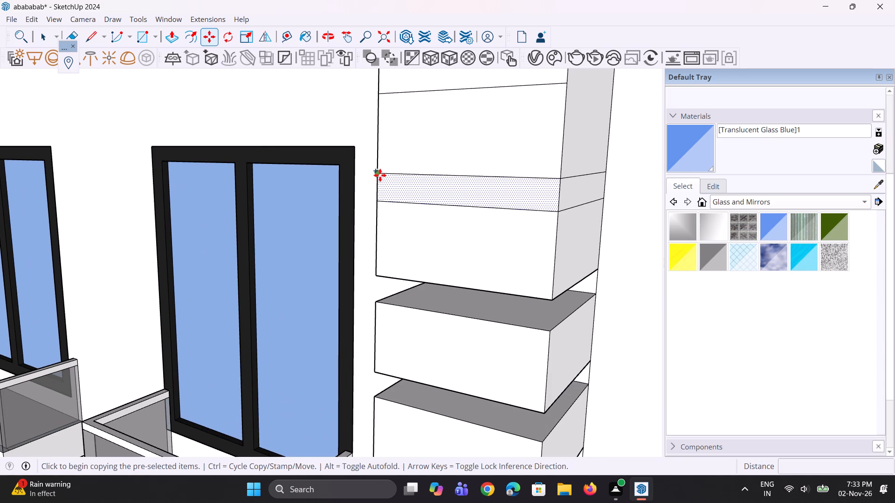
pyautogui.click(382, 203)
pyautogui.scroll(-4, 394, 174)
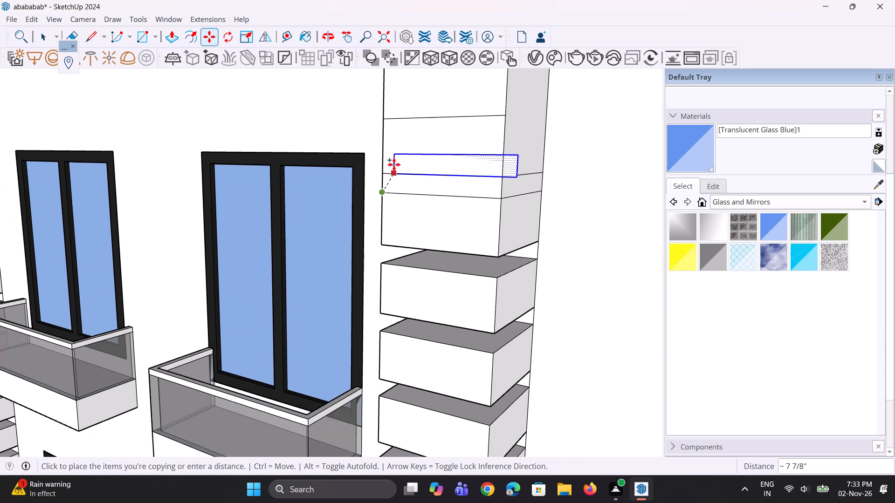
pyautogui.click(386, 121)
# Pull the left frame's topmost recessed strip back out flush with the block faces.
pyautogui.scroll(-9, 418, 216)
pyautogui.moveTo(445, 226); pyautogui.dragTo(473, 238, button='middle')
pyautogui.scroll(1, 474, 239)
pyautogui.scroll(-9, 463, 260)
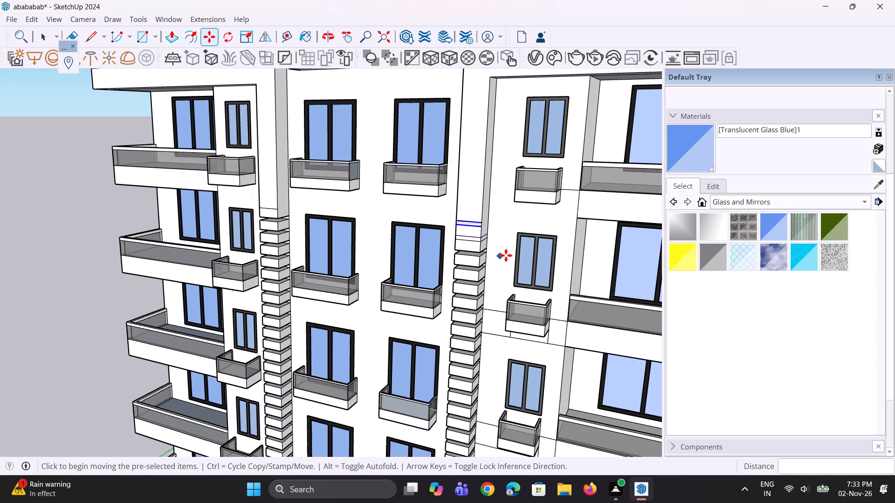
pyautogui.press('space')
pyautogui.press('space')
pyautogui.scroll(-4, 509, 255)
pyautogui.press('space')
pyautogui.press('space')
pyautogui.scroll(3, 417, 163)
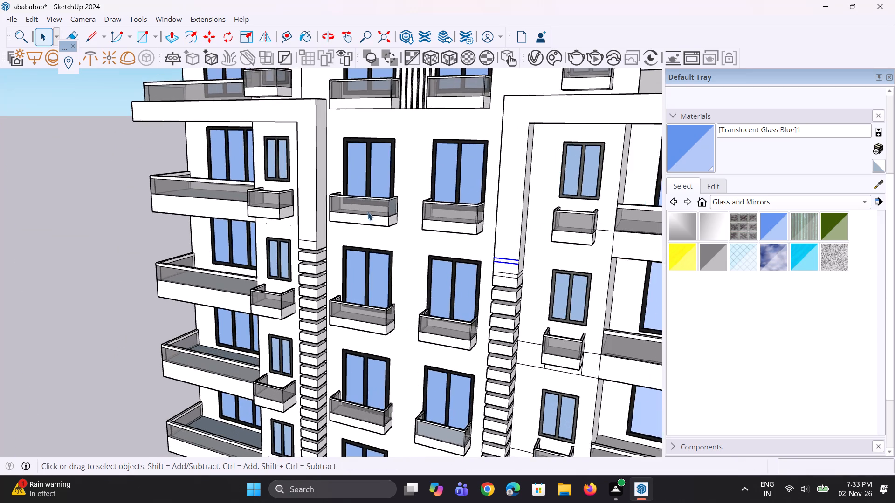
pyautogui.scroll(3, 276, 255)
pyautogui.scroll(5, 318, 245)
pyautogui.press('p')
pyautogui.scroll(3, 329, 251)
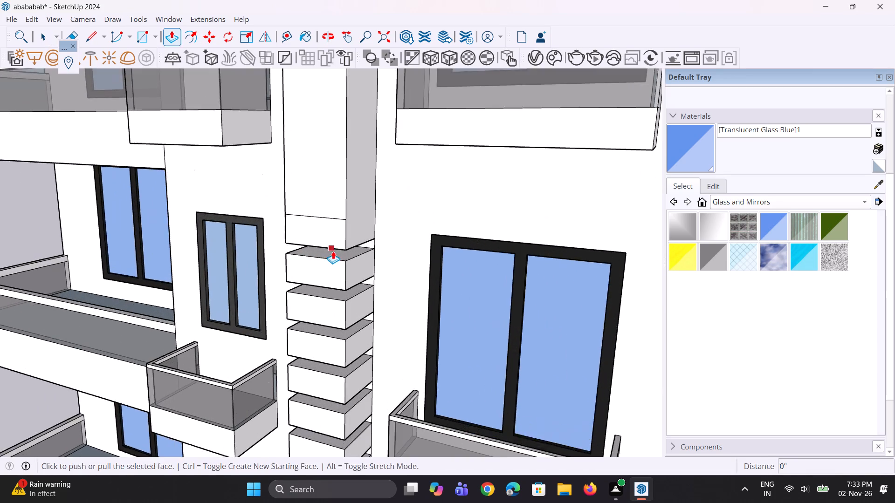
pyautogui.moveTo(334, 251); pyautogui.dragTo(353, 208, button='middle')
pyautogui.scroll(2, 368, 229)
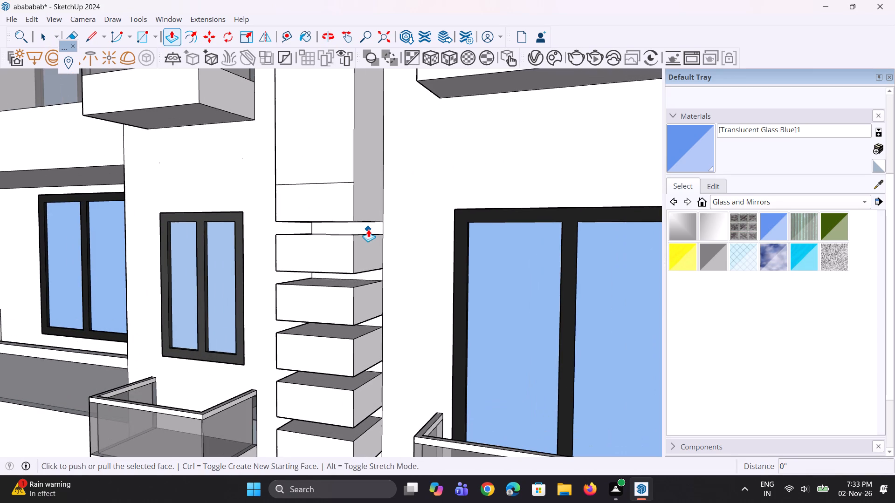
pyautogui.press('space')
pyautogui.click(369, 230)
pyautogui.scroll(2, 369, 230)
pyautogui.press('p')
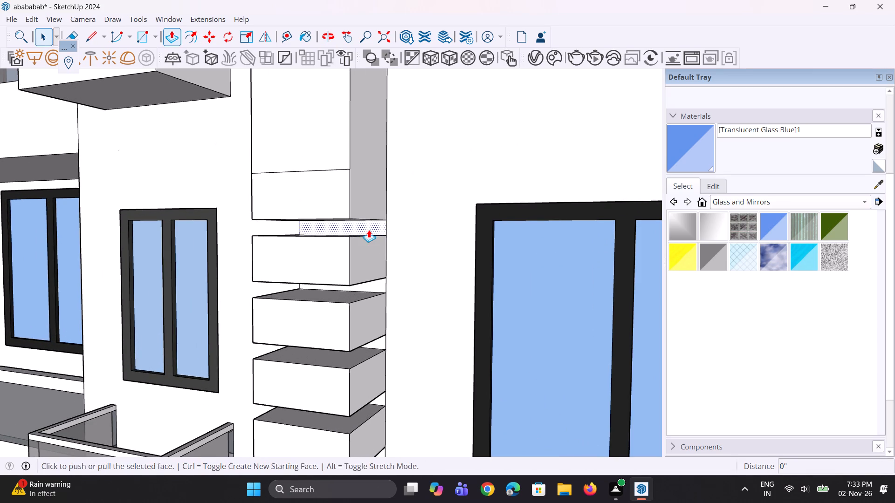
pyautogui.click(369, 230)
pyautogui.click(345, 253)
# Copy the left frame's topmost narrow strip up 2' 1/2" so its lower edge sits on the dividing line above.
pyautogui.press('space')
pyautogui.press('space')
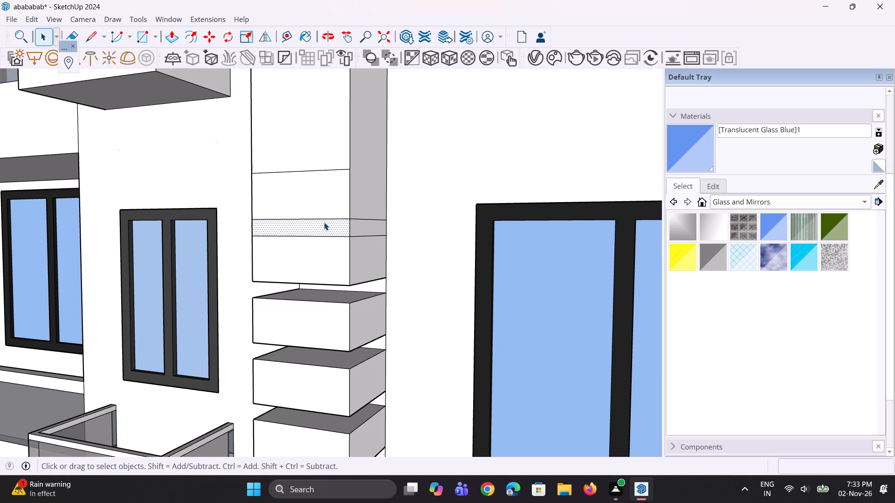
pyautogui.press('m')
pyautogui.click(255, 236)
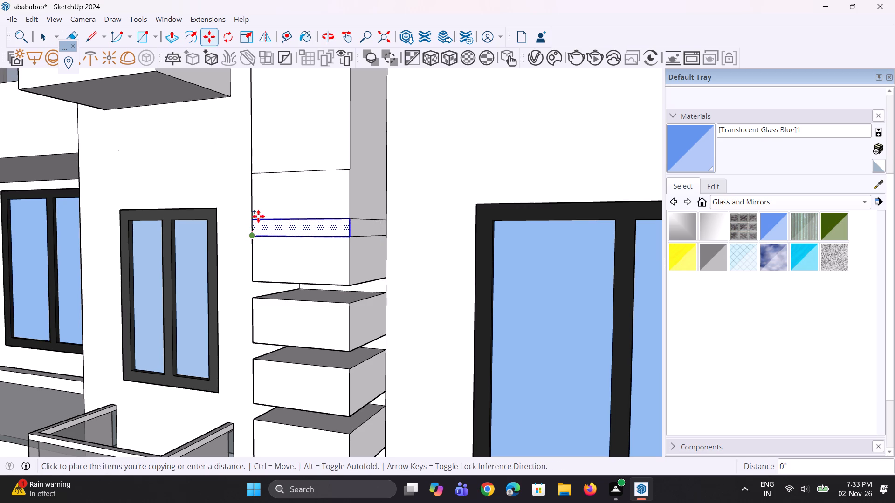
pyautogui.click(251, 172)
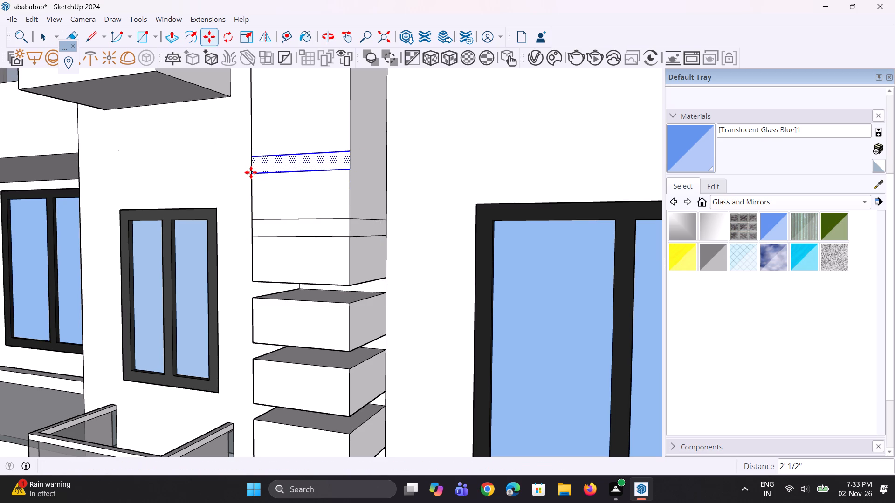
pyautogui.press('space')
pyautogui.press('space')
pyautogui.press('space')
# Recess the left frame's topmost narrow strip and the strip just below it 3' 3 7/8" into the column.
pyautogui.scroll(-3, 279, 204)
pyautogui.moveTo(294, 201); pyautogui.dragTo(273, 230, button='middle')
pyautogui.press('p')
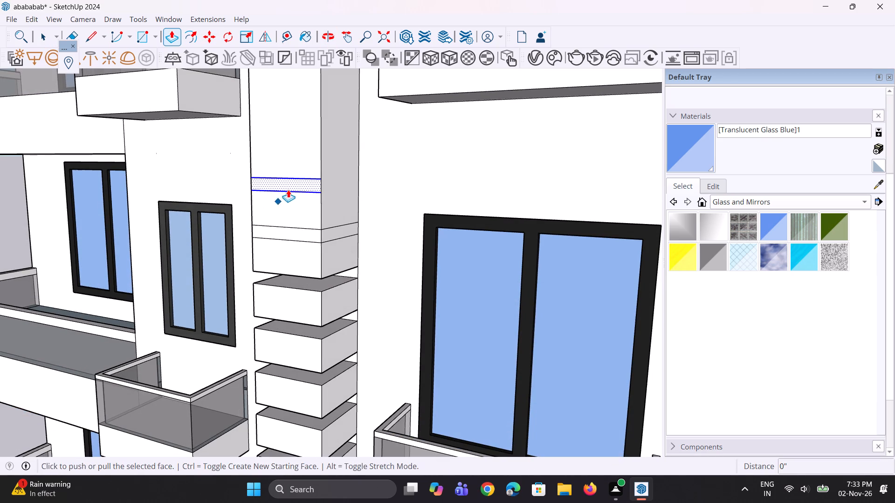
pyautogui.click(294, 182)
pyautogui.click(350, 180)
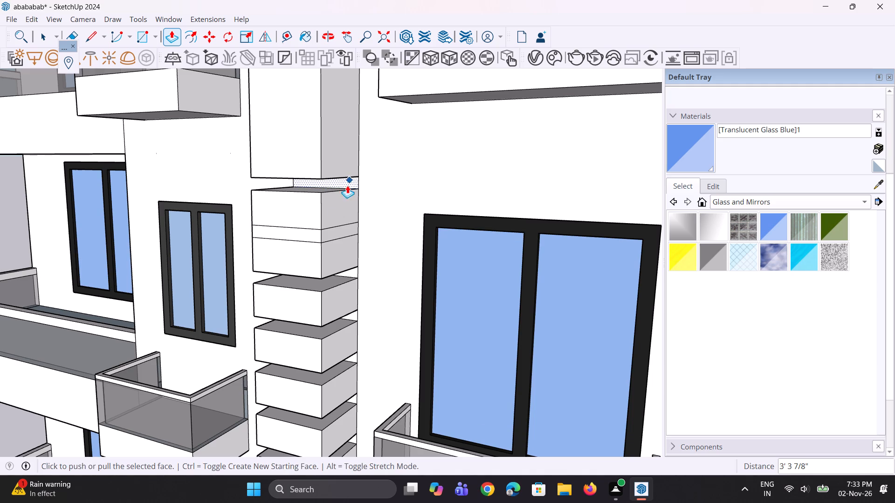
pyautogui.press('space')
pyautogui.click(312, 238)
pyautogui.scroll(2, 312, 238)
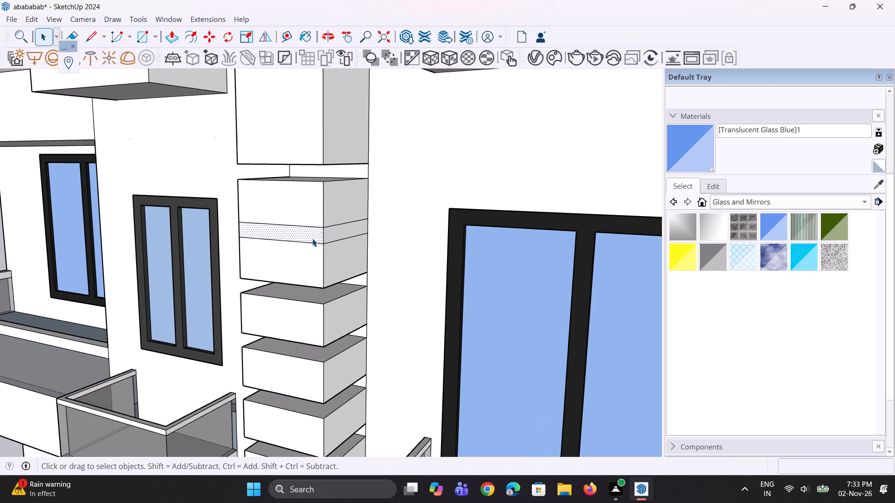
pyautogui.press('p')
pyautogui.doubleClick(312, 238)
# Recess the right frame's two remaining narrow strips by the same depth, completing its separated blocks.
pyautogui.scroll(-13, 321, 234)
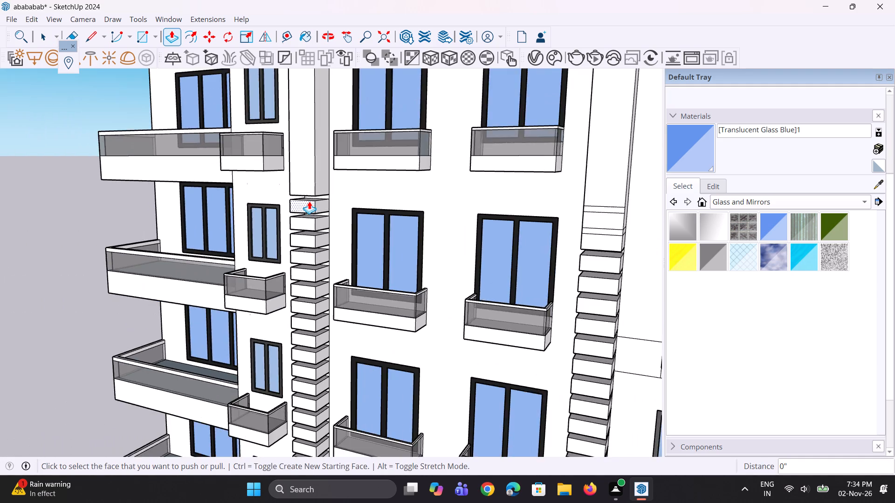
pyautogui.scroll(-4, 309, 201)
pyautogui.scroll(7, 508, 223)
pyautogui.doubleClick(501, 218)
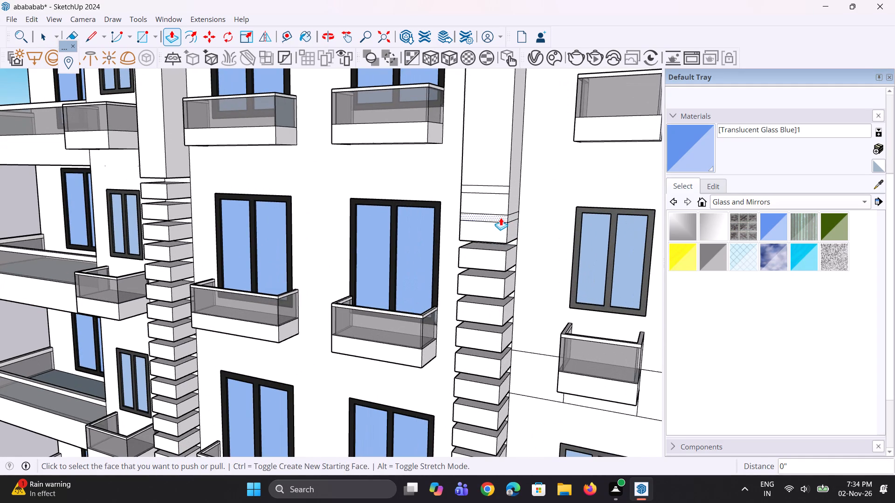
pyautogui.doubleClick(501, 189)
# Examine the whole front facade and the block pattern on both frames.
pyautogui.moveTo(480, 237); pyautogui.dragTo(509, 217, button='middle')
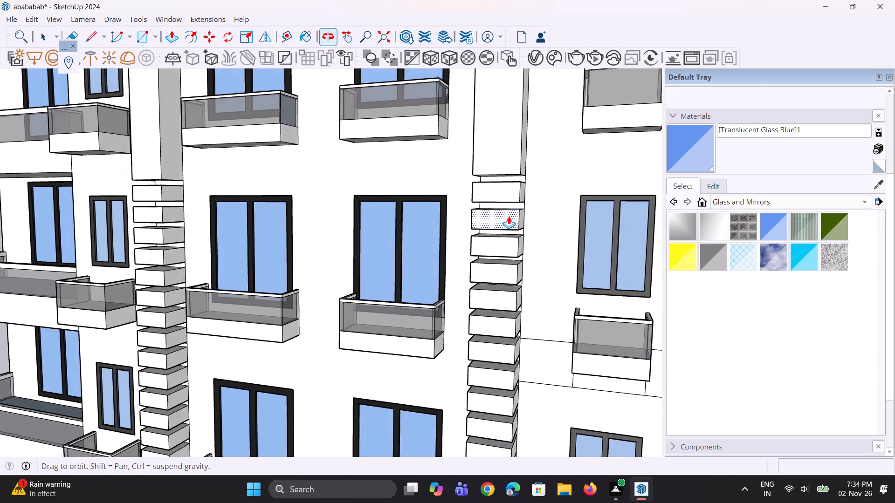
pyautogui.scroll(-6, 508, 206)
pyautogui.scroll(-5, 466, 209)
pyautogui.moveTo(460, 226); pyautogui.dragTo(501, 226, button='middle')
pyautogui.scroll(-2, 458, 215)
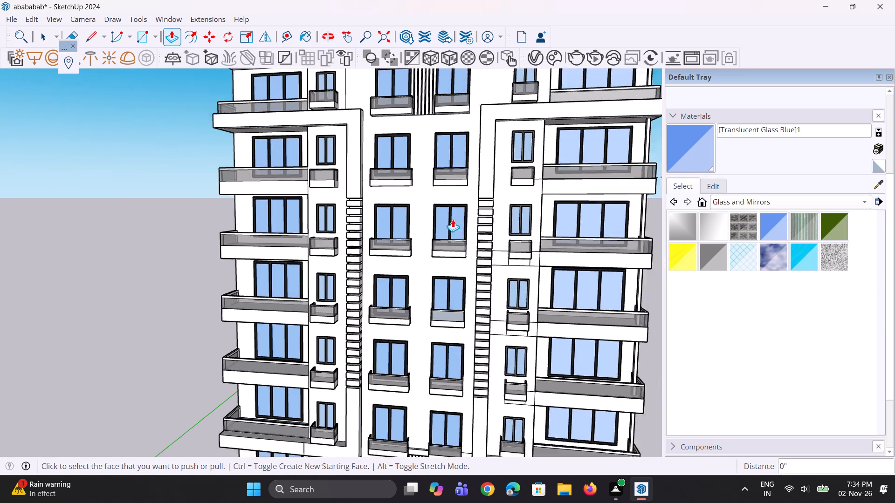
pyautogui.scroll(-8, 453, 219)
pyautogui.moveTo(454, 290); pyautogui.dragTo(453, 251, button='middle')
pyautogui.scroll(4, 525, 203)
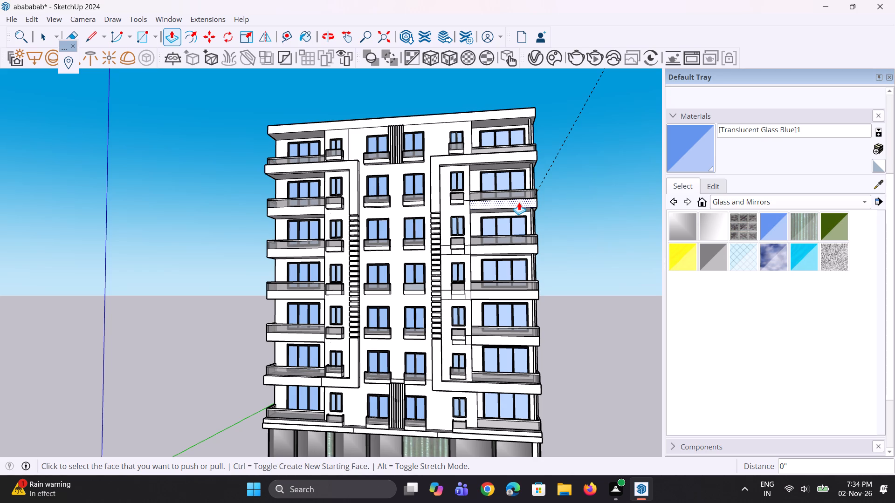
pyautogui.scroll(-5, 531, 158)
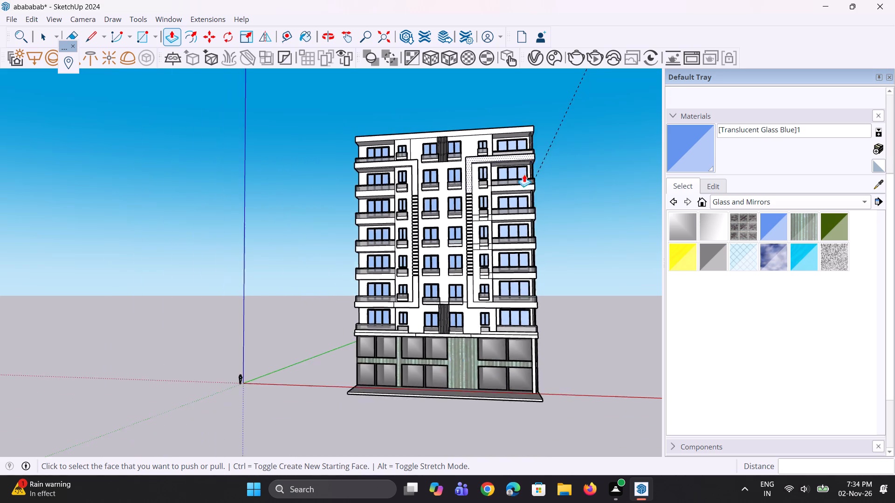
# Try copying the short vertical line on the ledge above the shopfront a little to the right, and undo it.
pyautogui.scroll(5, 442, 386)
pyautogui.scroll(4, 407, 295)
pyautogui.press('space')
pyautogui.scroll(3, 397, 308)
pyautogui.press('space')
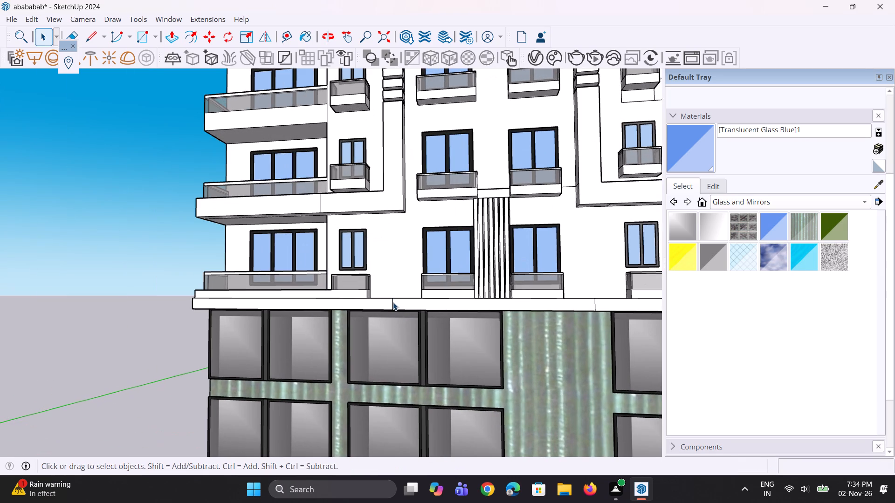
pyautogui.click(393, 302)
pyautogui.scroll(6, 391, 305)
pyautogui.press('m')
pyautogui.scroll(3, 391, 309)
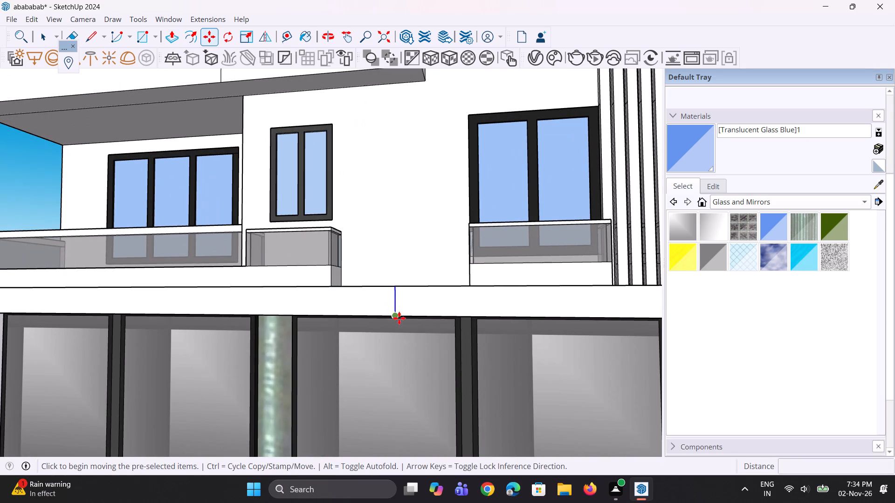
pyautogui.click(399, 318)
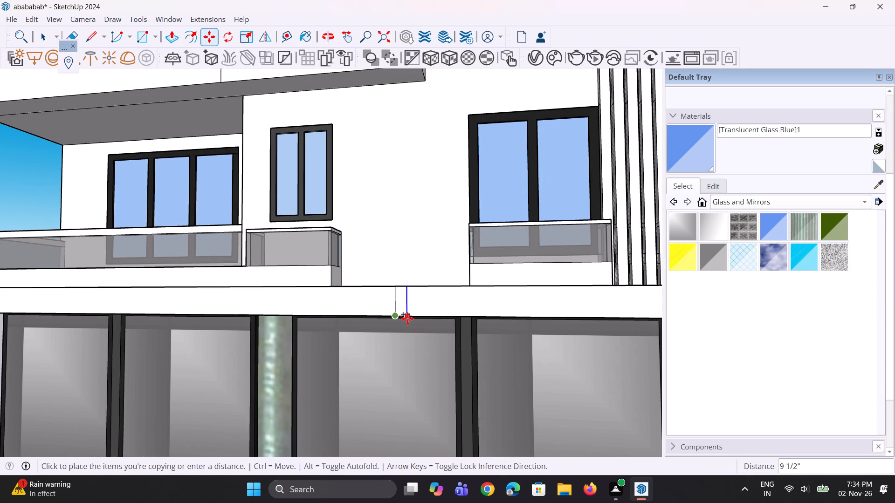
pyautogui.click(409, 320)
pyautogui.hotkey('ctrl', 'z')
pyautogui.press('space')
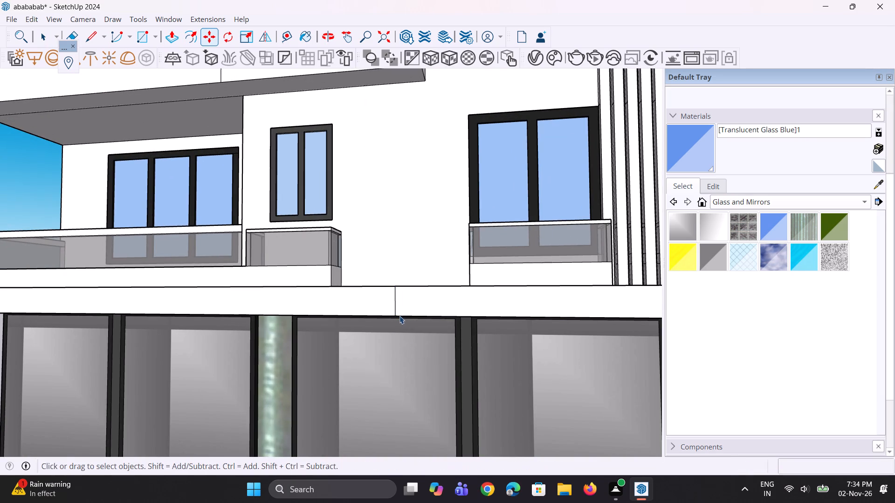
# Copy the ledge's short vertical line 1' to the right along its bottom edge, marking out a narrow strip.
pyautogui.press('space')
pyautogui.click(396, 309)
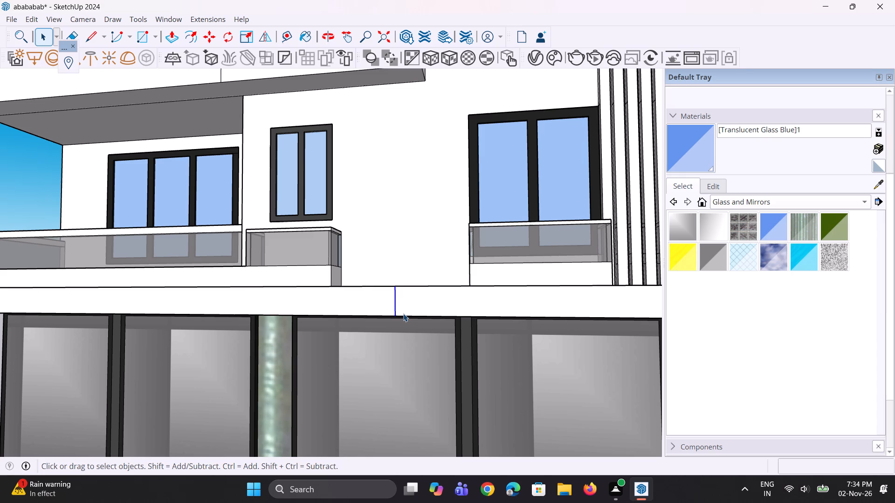
pyautogui.press('m')
pyautogui.scroll(4, 411, 309)
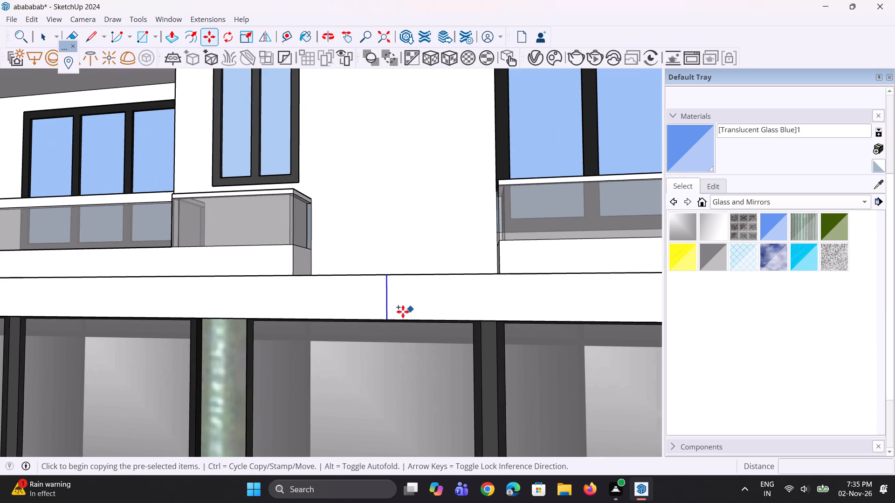
pyautogui.scroll(1, 391, 320)
pyautogui.click(385, 321)
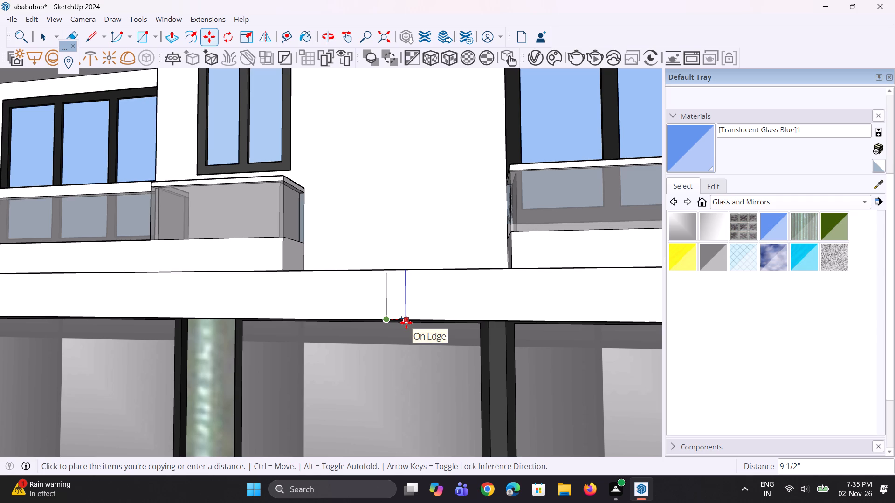
pyautogui.write("1'")
pyautogui.press('Return')
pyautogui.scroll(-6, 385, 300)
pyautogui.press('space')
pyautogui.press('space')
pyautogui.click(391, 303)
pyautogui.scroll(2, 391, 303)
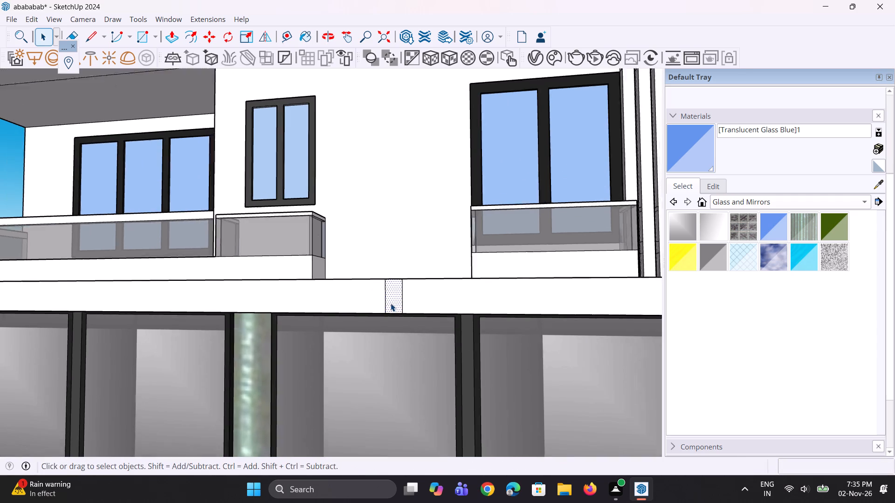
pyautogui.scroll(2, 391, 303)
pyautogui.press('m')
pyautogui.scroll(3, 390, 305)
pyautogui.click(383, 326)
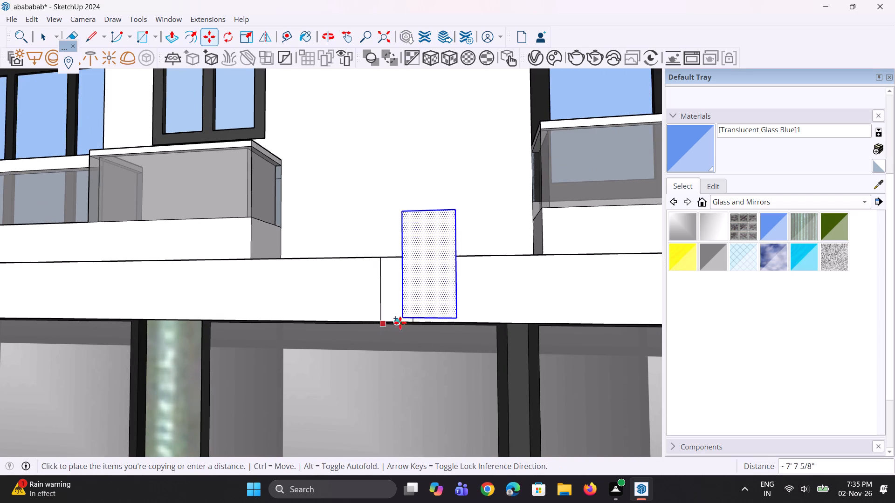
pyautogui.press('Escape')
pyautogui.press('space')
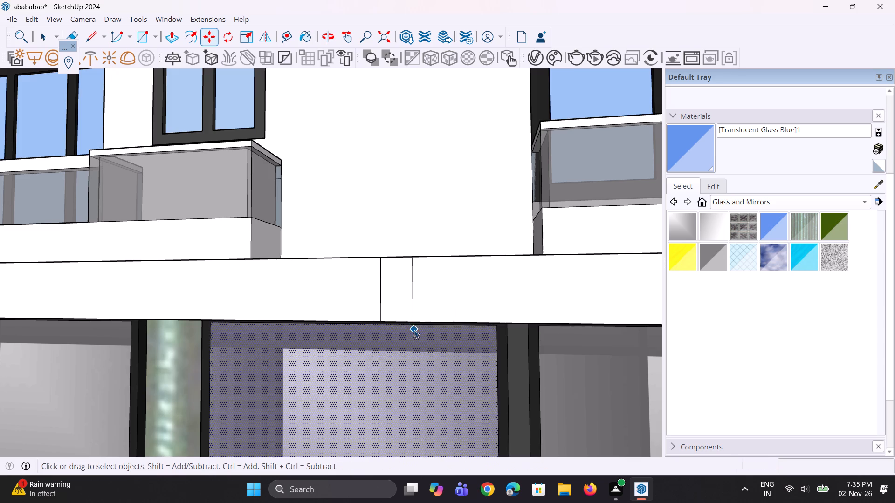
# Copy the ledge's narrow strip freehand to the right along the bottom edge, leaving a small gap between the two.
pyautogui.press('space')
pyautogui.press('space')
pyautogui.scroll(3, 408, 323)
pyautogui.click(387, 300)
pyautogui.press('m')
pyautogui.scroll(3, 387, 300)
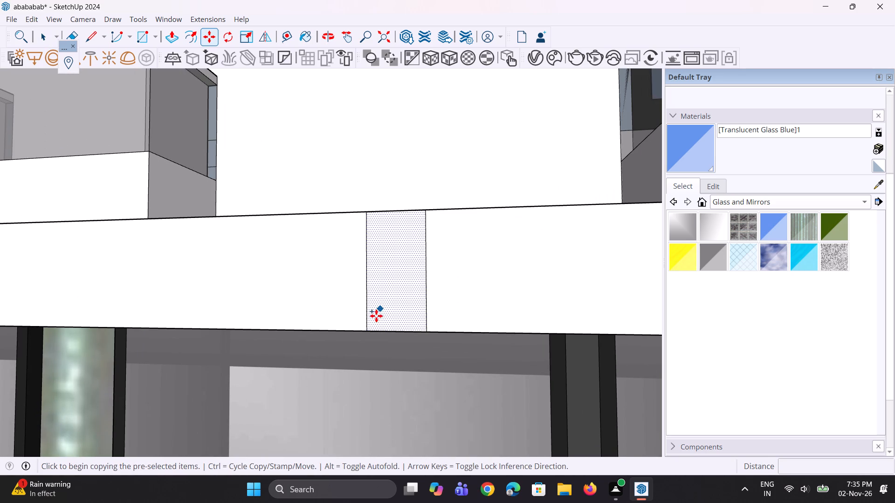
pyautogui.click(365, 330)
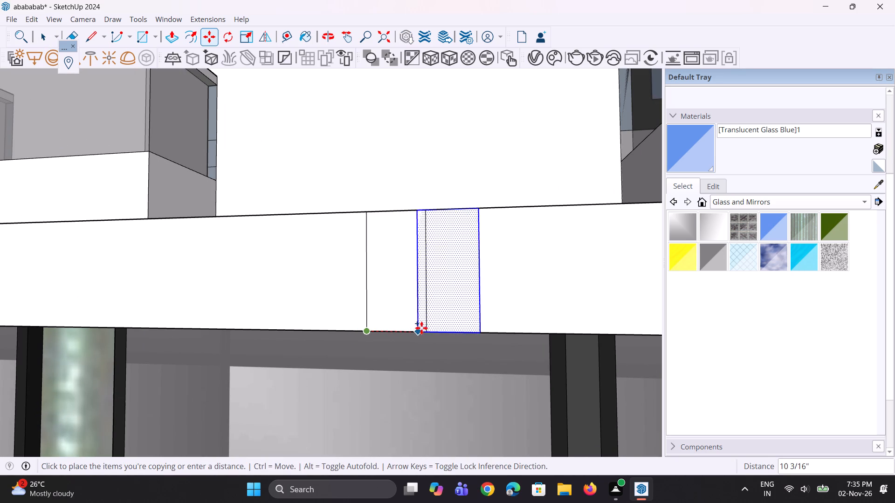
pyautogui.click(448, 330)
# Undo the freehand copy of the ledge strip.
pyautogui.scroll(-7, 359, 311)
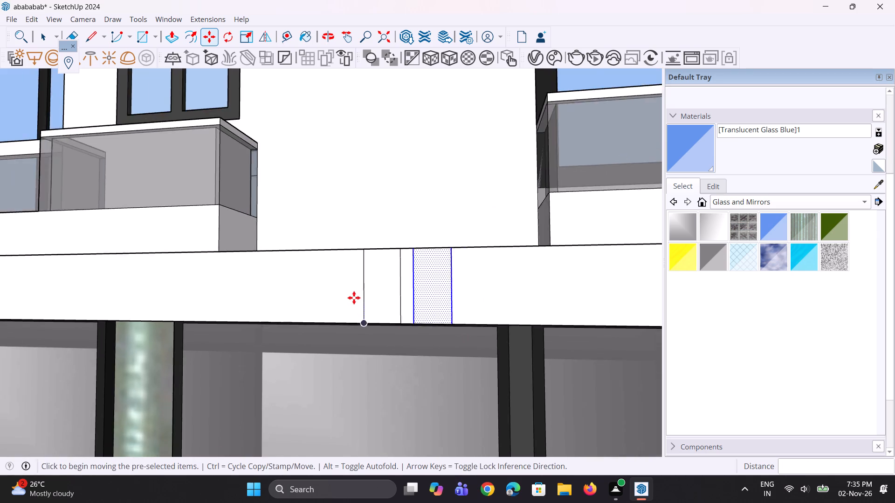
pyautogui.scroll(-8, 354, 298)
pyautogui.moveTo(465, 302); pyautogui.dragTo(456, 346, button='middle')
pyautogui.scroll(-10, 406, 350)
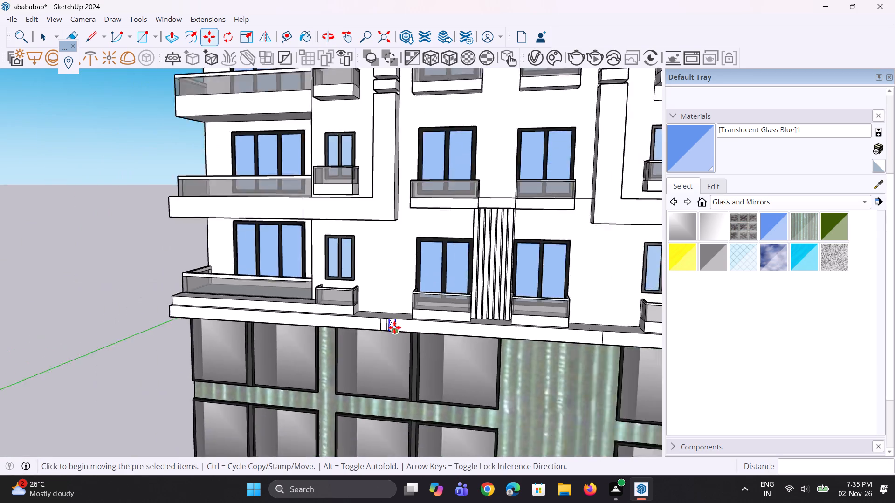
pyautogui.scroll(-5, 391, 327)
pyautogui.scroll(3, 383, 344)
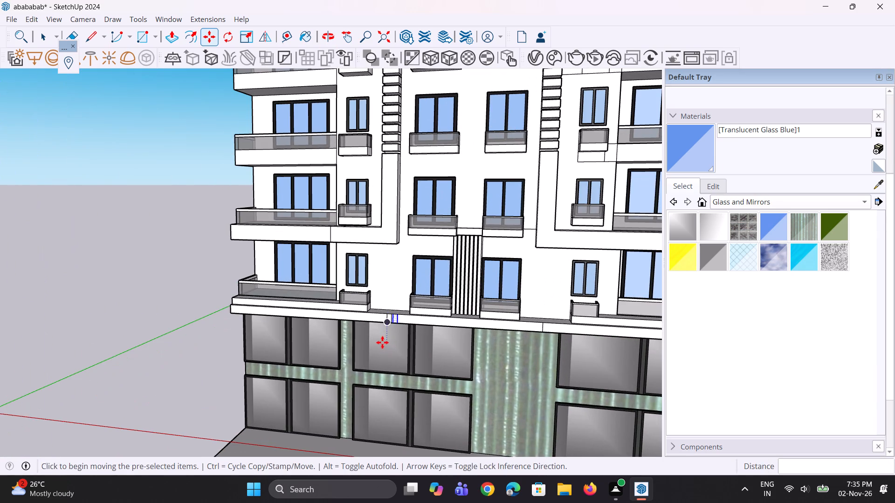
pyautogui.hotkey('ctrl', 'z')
# Copy the ledge's narrow strip 1'6" to the right and repeat it as an array of 25 copies.
pyautogui.scroll(4, 392, 357)
pyautogui.press('space')
pyautogui.press('space')
pyautogui.scroll(3, 396, 313)
pyautogui.press('space')
pyautogui.press('space')
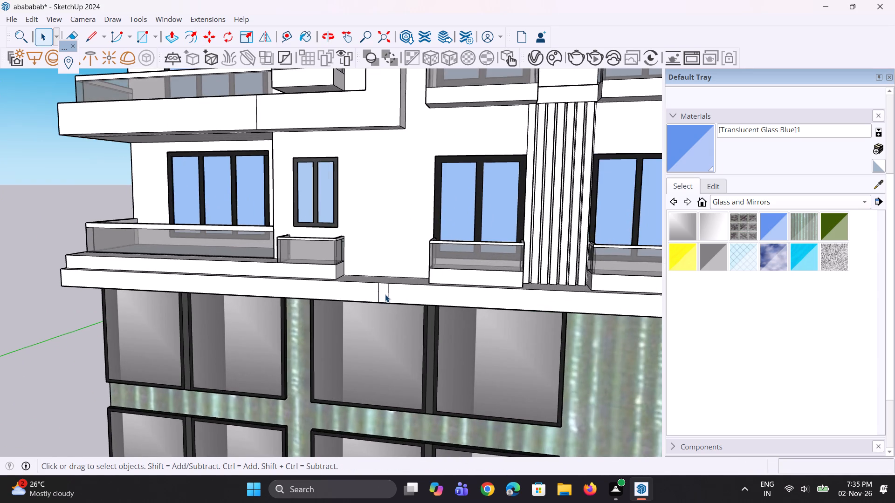
pyautogui.click(385, 294)
pyautogui.scroll(4, 381, 301)
pyautogui.press('m')
pyautogui.scroll(3, 381, 301)
pyautogui.click(376, 303)
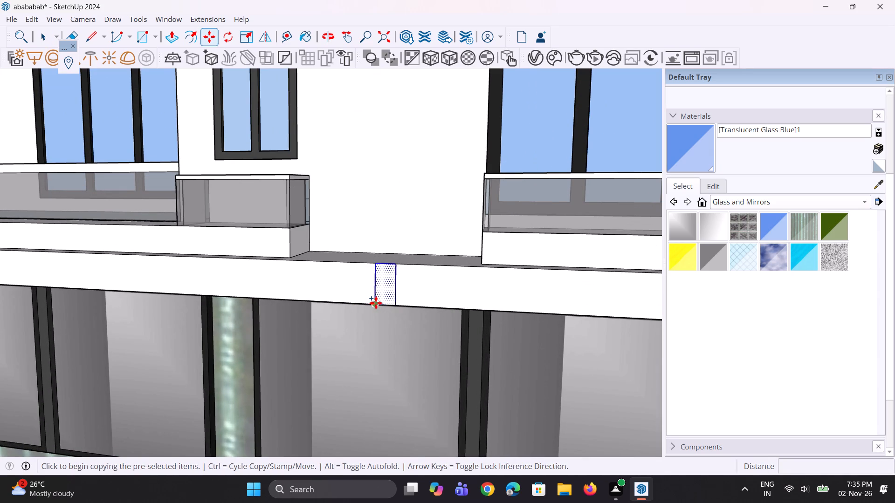
pyautogui.write("1'")
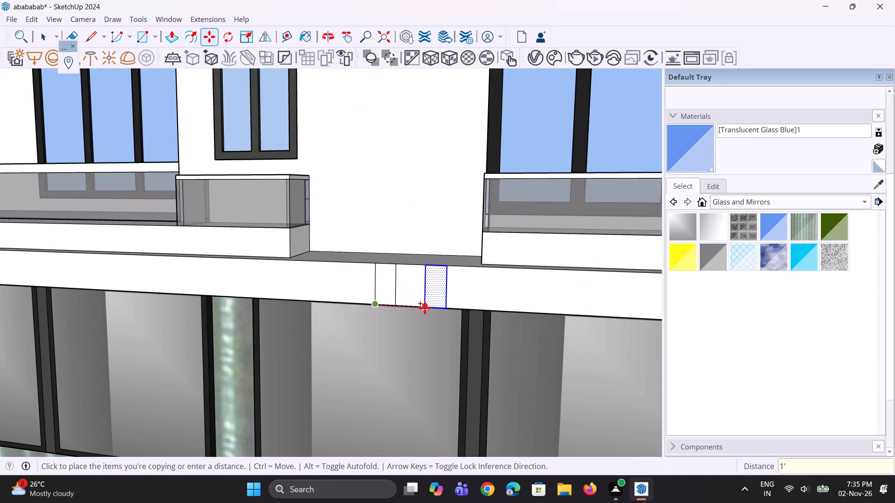
pyautogui.press('6')
pyautogui.hotkey('shift', '"')
pyautogui.press('Return')
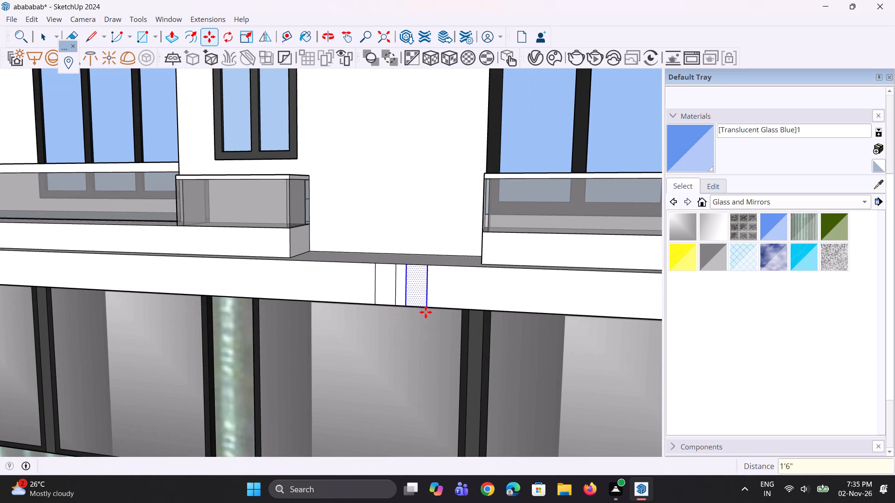
pyautogui.write('*25')
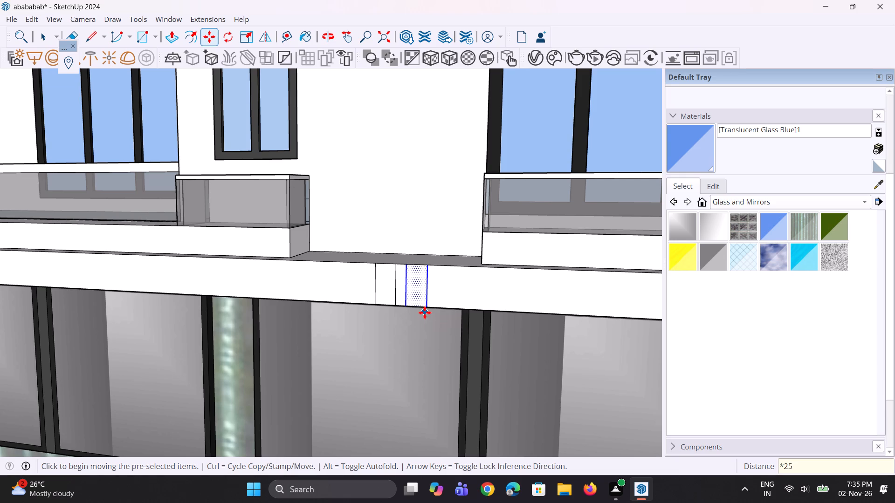
pyautogui.press('Return')
# Examine the row of strips along the ledge and where it ends relative to the balconies above.
pyautogui.scroll(-5, 447, 284)
pyautogui.scroll(-10, 404, 288)
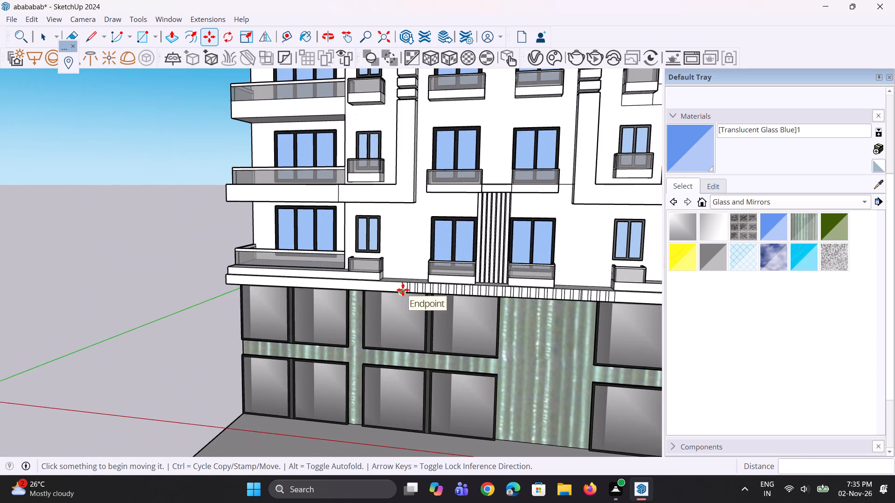
pyautogui.scroll(-3, 403, 290)
pyautogui.moveTo(431, 306); pyautogui.dragTo(411, 303, button='middle')
pyautogui.scroll(1, 567, 325)
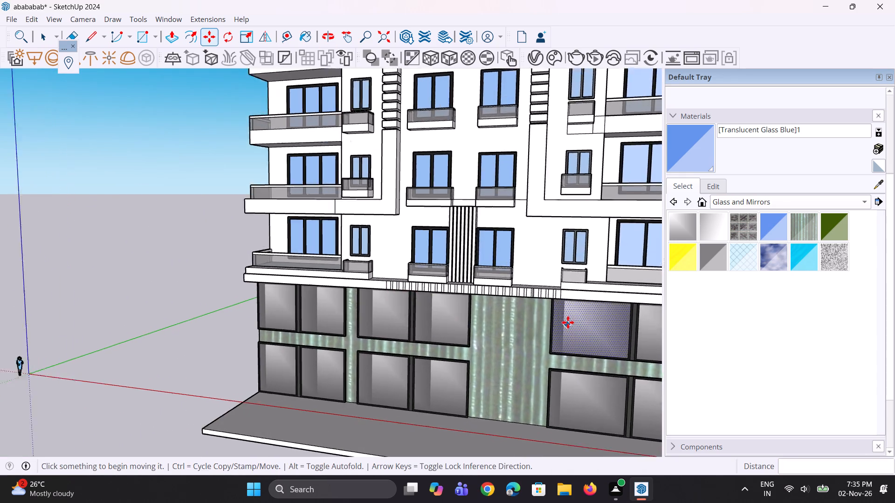
pyautogui.scroll(9, 568, 322)
pyautogui.press('space')
pyautogui.press('space')
pyautogui.scroll(4, 523, 289)
pyautogui.press('space')
pyautogui.press('space')
pyautogui.scroll(3, 523, 289)
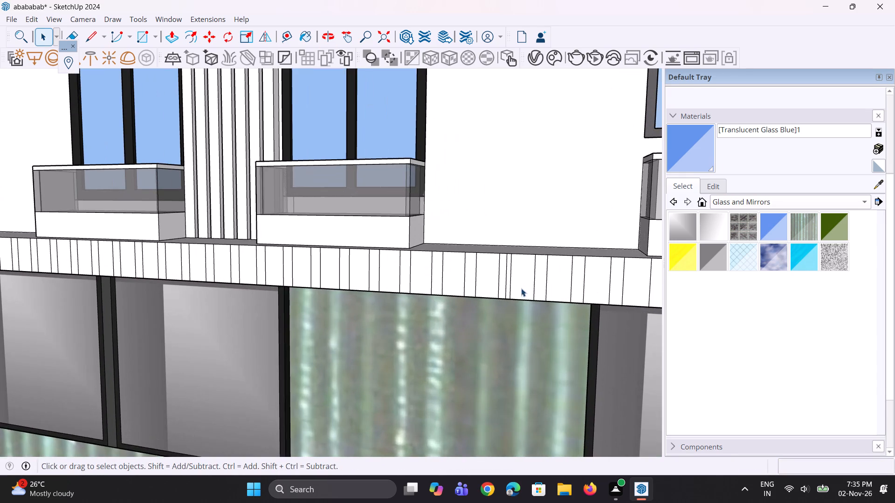
pyautogui.scroll(3, 513, 288)
pyautogui.scroll(-9, 544, 306)
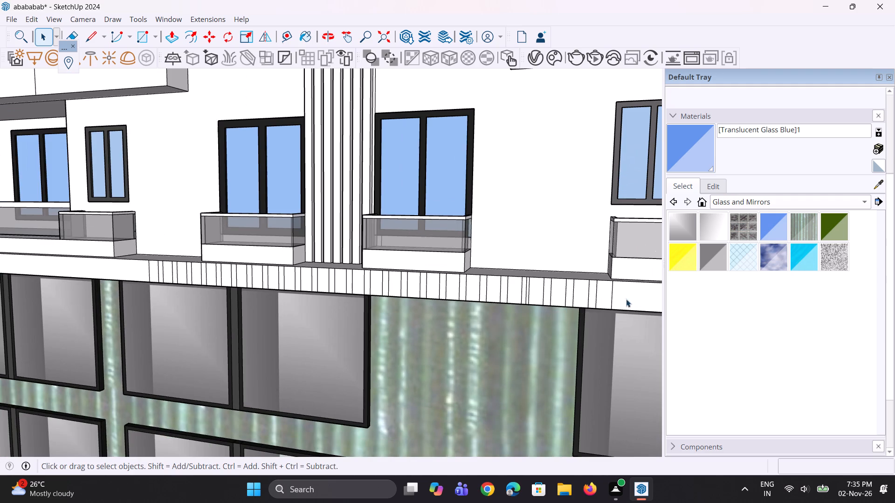
# Erase the two vertical lines of the last strip at the right end of the ledge's row.
pyautogui.scroll(2, 666, 286)
pyautogui.press('e')
pyautogui.click(613, 296)
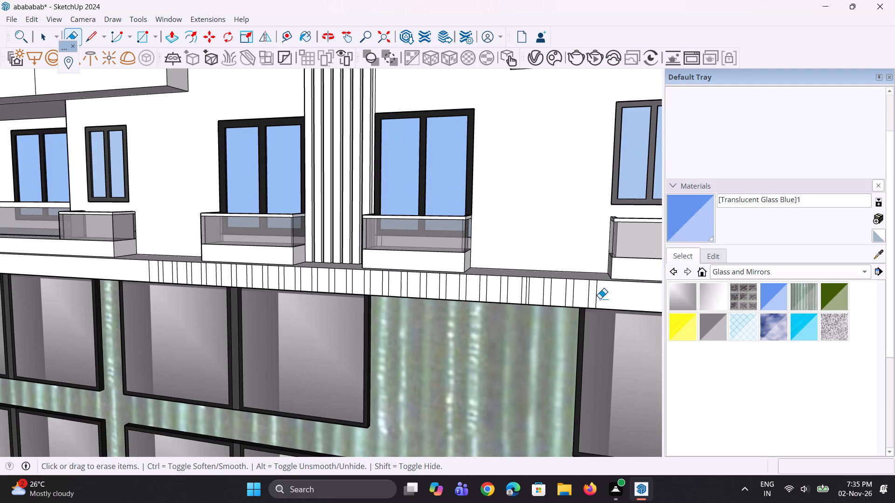
pyautogui.click(596, 299)
pyautogui.scroll(-3, 578, 312)
pyautogui.scroll(3, 599, 285)
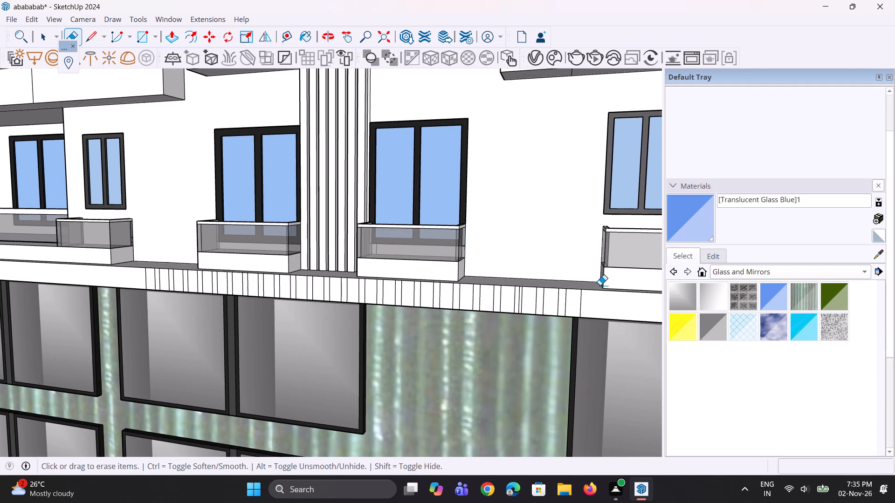
# Erase the two vertical lines of the last strip at the ledge row's right end and the stray line in the nearby strip.
pyautogui.scroll(2, 600, 285)
pyautogui.scroll(3, 573, 314)
pyautogui.click(578, 312)
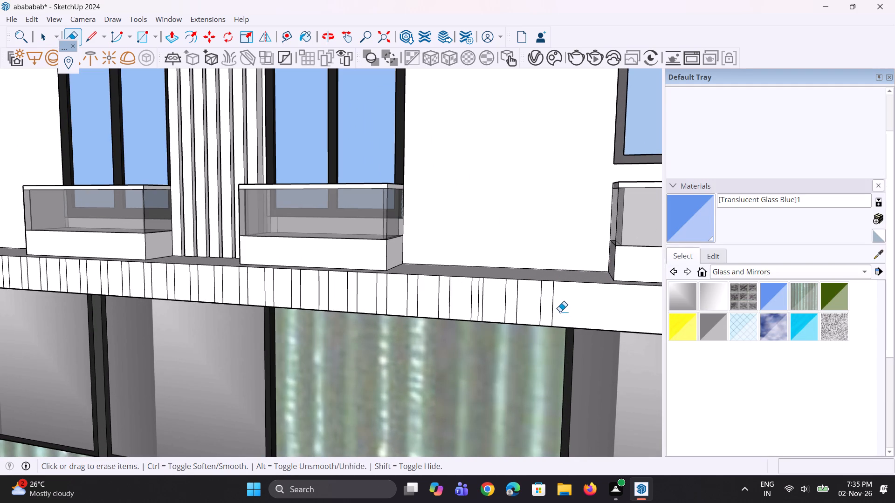
pyautogui.click(551, 311)
pyautogui.click(537, 308)
pyautogui.click(539, 312)
pyautogui.moveTo(507, 331); pyautogui.dragTo(515, 333, button='middle')
pyautogui.scroll(1, 490, 312)
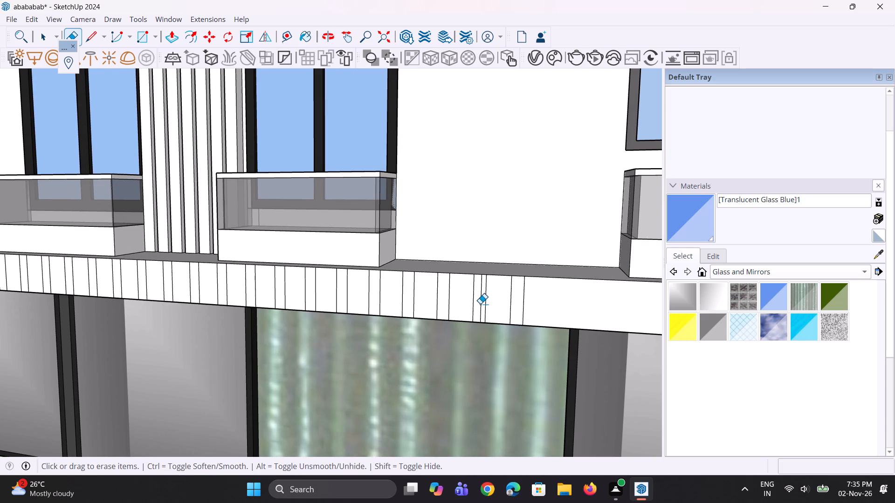
pyautogui.click(480, 304)
# Push the rightmost narrow strip of the ledge inward about 7 9/16" with Push/Pull to form a recess.
pyautogui.scroll(-9, 489, 304)
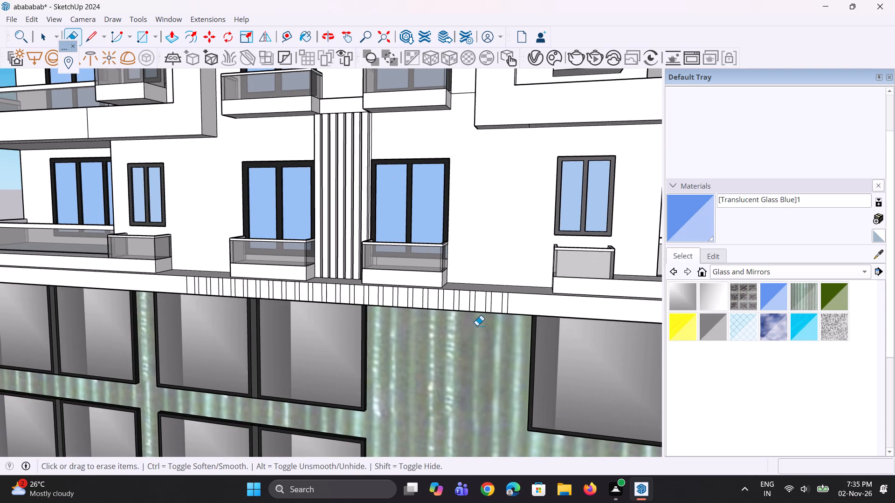
pyautogui.moveTo(475, 327); pyautogui.dragTo(474, 383, button='middle')
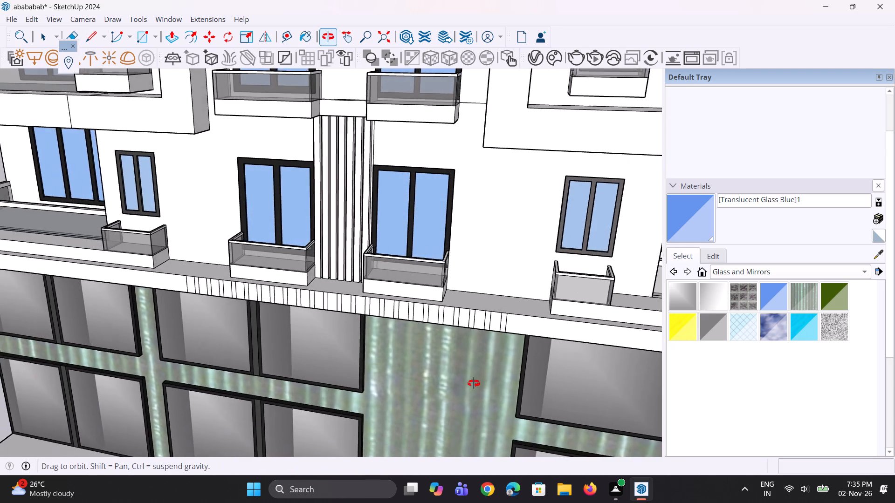
pyautogui.moveTo(474, 383); pyautogui.dragTo(420, 384, button='middle')
pyautogui.press('p')
pyautogui.scroll(6, 467, 341)
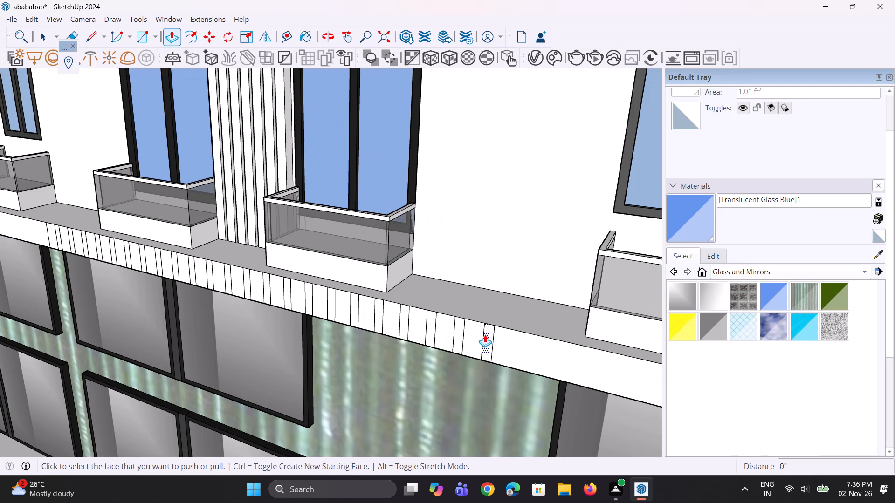
pyautogui.click(485, 334)
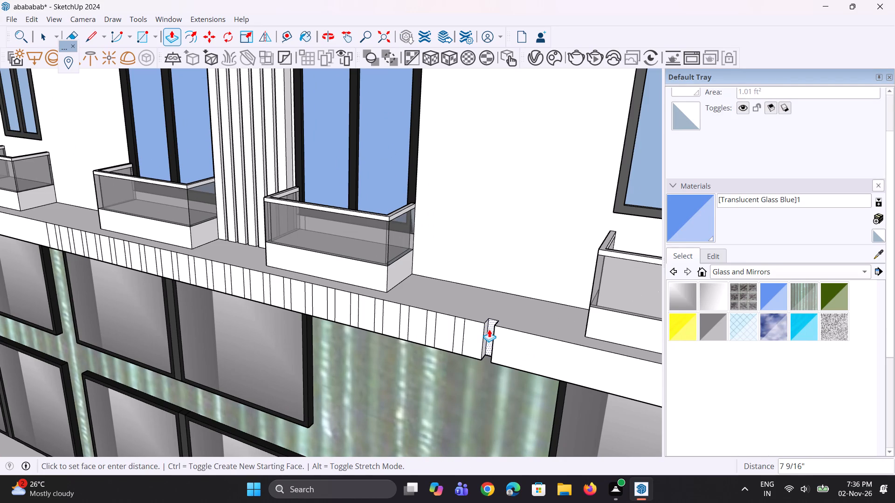
pyautogui.click(489, 328)
# Recess the next five narrow ledge strips to the left by the same depth, up to below the right balcony.
pyautogui.doubleClick(456, 337)
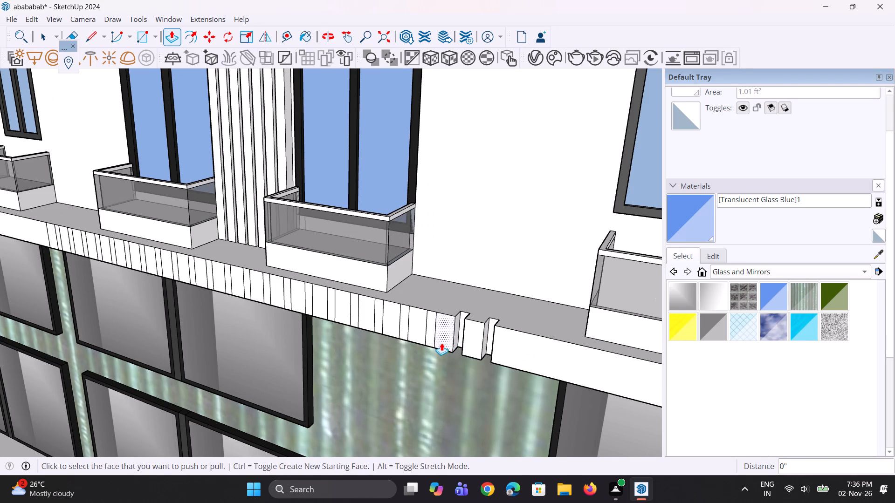
pyautogui.moveTo(416, 356); pyautogui.dragTo(467, 356, button='middle')
pyautogui.scroll(2, 463, 344)
pyautogui.doubleClick(463, 323)
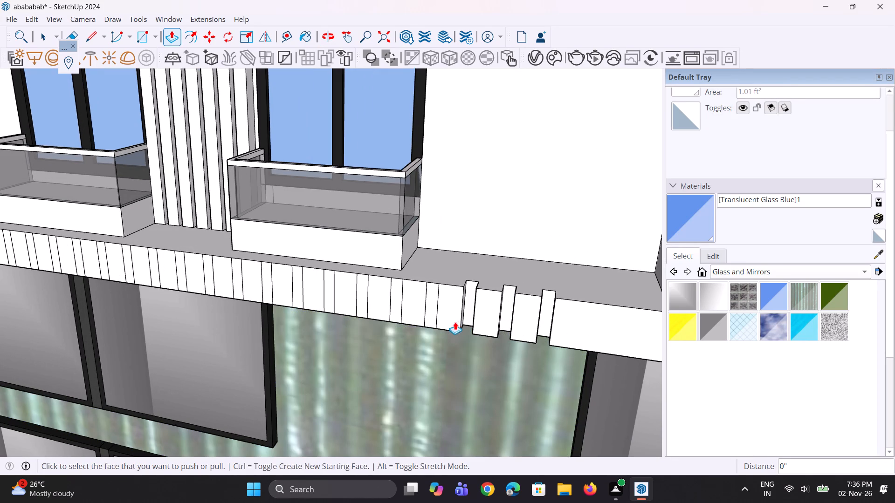
pyautogui.click(424, 319)
pyautogui.press('Escape')
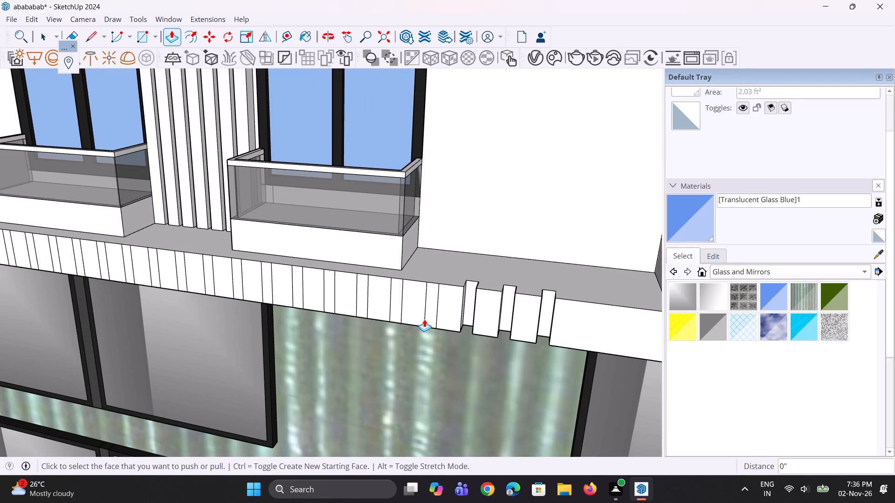
pyautogui.doubleClick(427, 317)
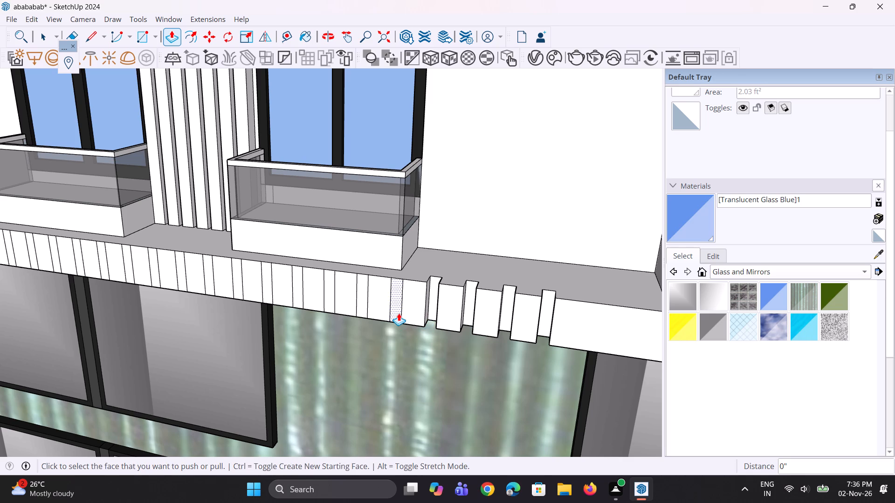
pyautogui.doubleClick(399, 313)
pyautogui.doubleClick(362, 293)
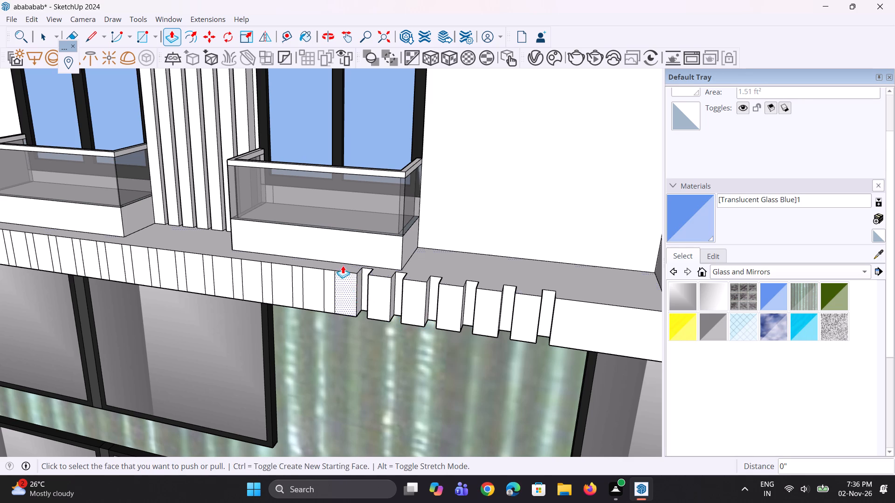
# Recess the next four narrow ledge strips below the right balcony by the same depth.
pyautogui.scroll(3, 343, 265)
pyautogui.scroll(3, 339, 303)
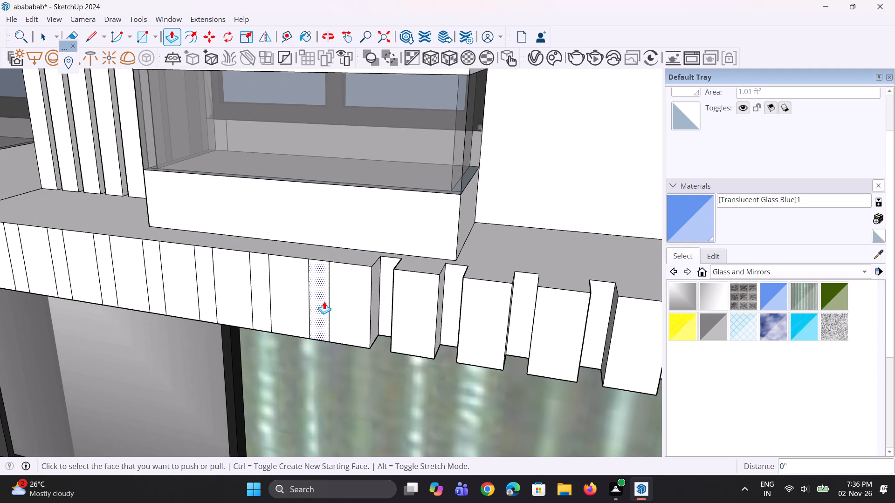
pyautogui.doubleClick(324, 301)
pyautogui.scroll(-4, 604, 368)
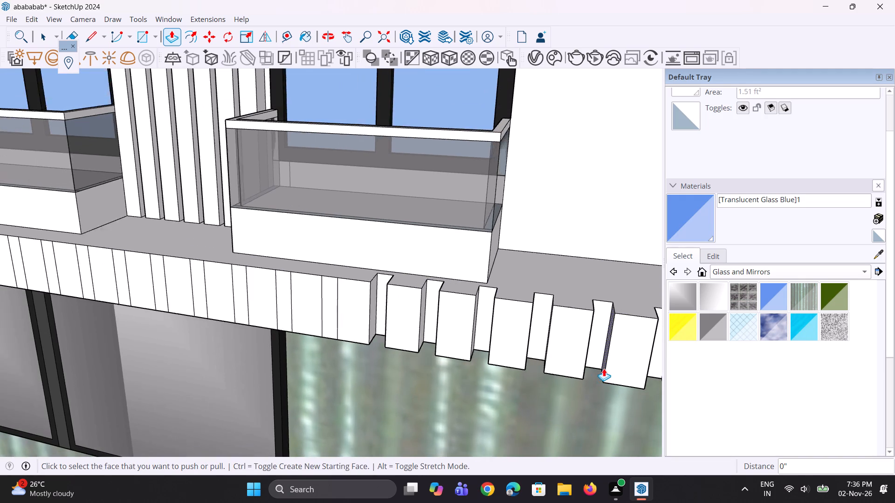
pyautogui.scroll(1, 438, 342)
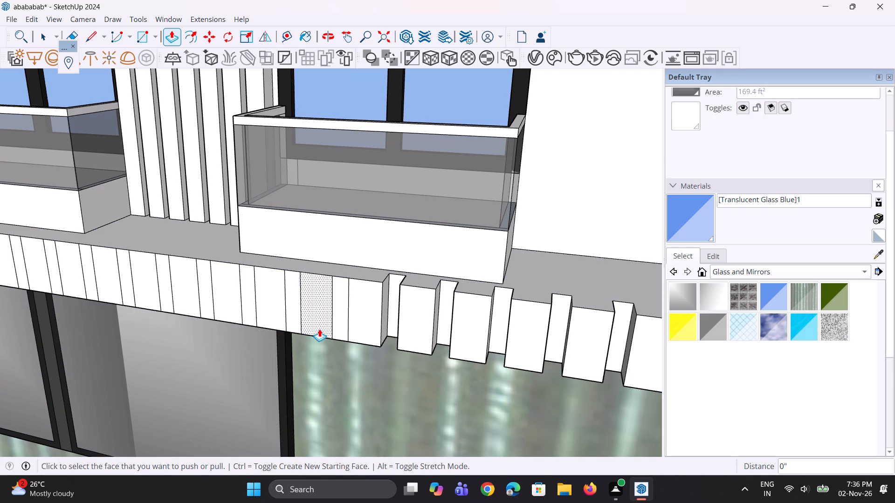
pyautogui.doubleClick(346, 314)
pyautogui.moveTo(273, 374); pyautogui.dragTo(357, 385, button='middle')
pyautogui.scroll(-2, 360, 382)
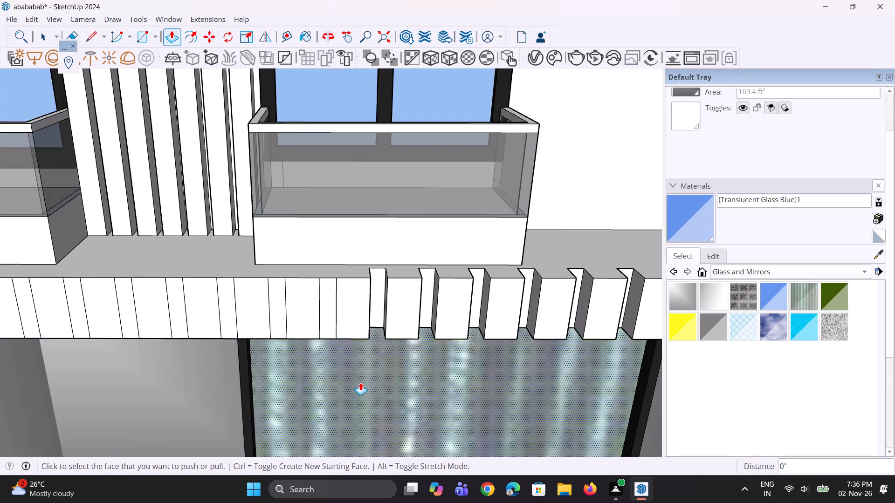
pyautogui.scroll(-3, 360, 382)
pyautogui.moveTo(353, 387); pyautogui.dragTo(372, 305, button='middle')
pyautogui.scroll(6, 351, 350)
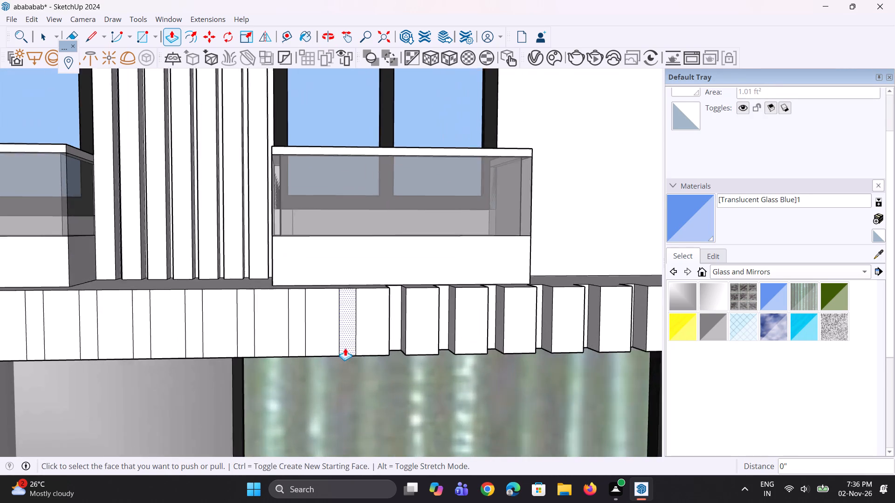
pyautogui.scroll(1, 345, 348)
pyautogui.doubleClick(345, 347)
pyautogui.doubleClick(291, 346)
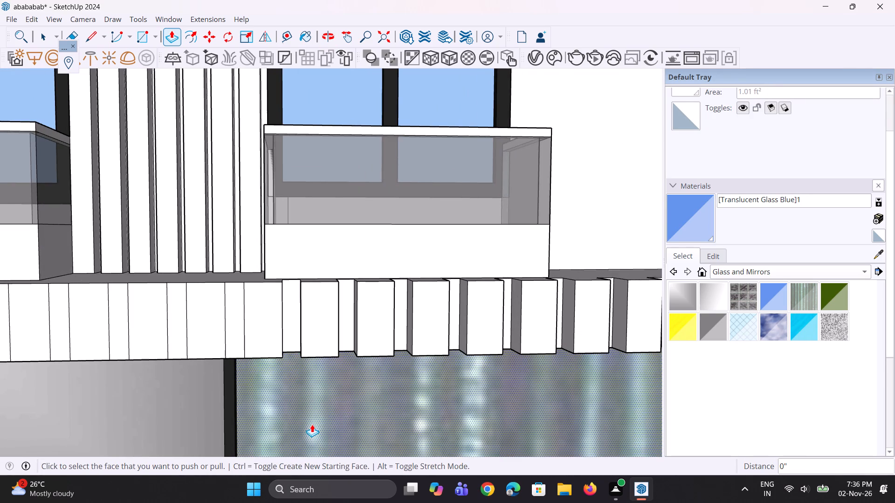
# Recess the four narrow ledge strips below the vertical fins between the two balconies by the same depth.
pyautogui.scroll(-4, 312, 424)
pyautogui.scroll(1, 282, 367)
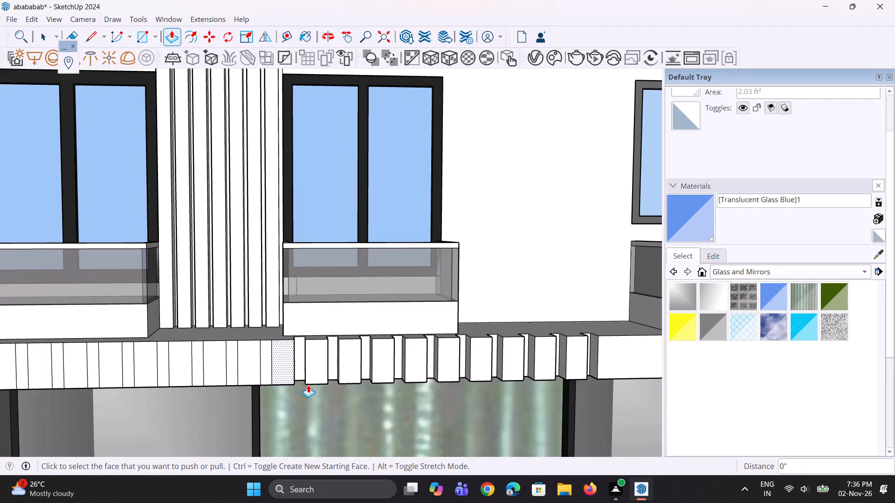
pyautogui.scroll(3, 308, 385)
pyautogui.scroll(1, 257, 383)
pyautogui.doubleClick(255, 380)
pyautogui.scroll(-5, 322, 380)
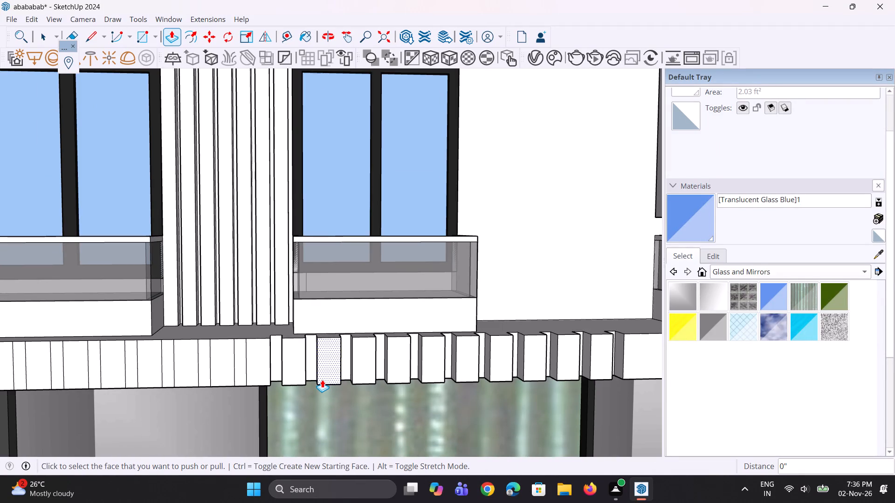
pyautogui.scroll(2, 270, 385)
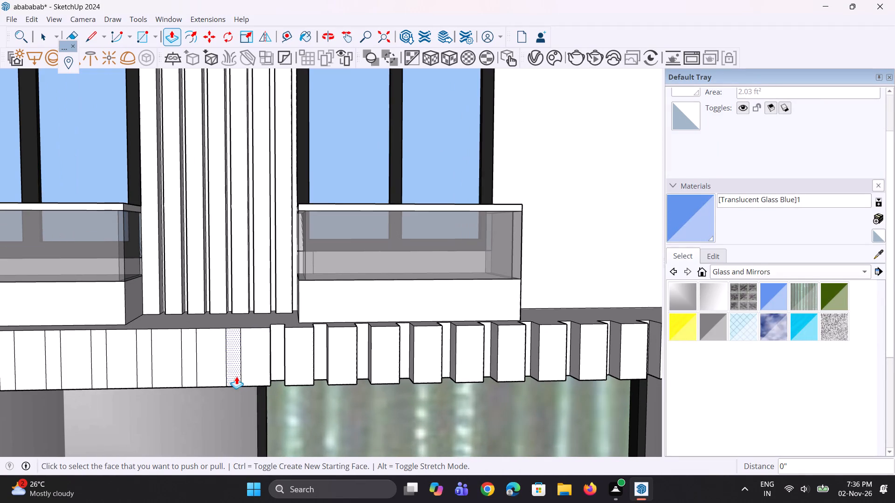
pyautogui.doubleClick(235, 376)
pyautogui.doubleClick(192, 365)
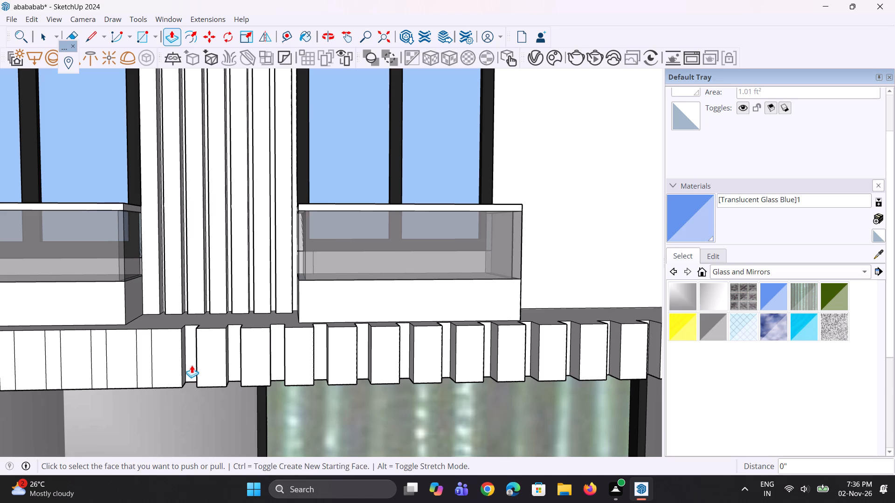
pyautogui.doubleClick(141, 373)
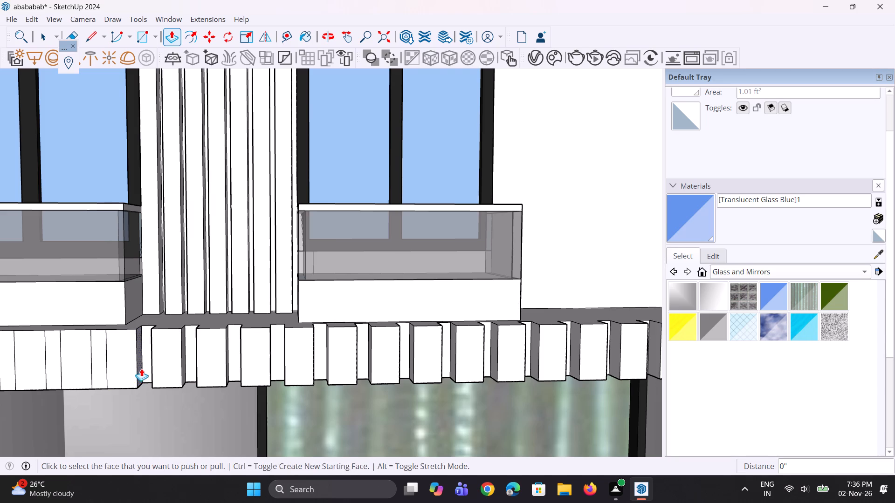
# Recess the next four narrow ledge strips below the left balcony by the same depth.
pyautogui.moveTo(117, 333); pyautogui.dragTo(126, 378, button='middle')
pyautogui.doubleClick(106, 388)
pyautogui.moveTo(110, 380); pyautogui.dragTo(161, 386, button='middle')
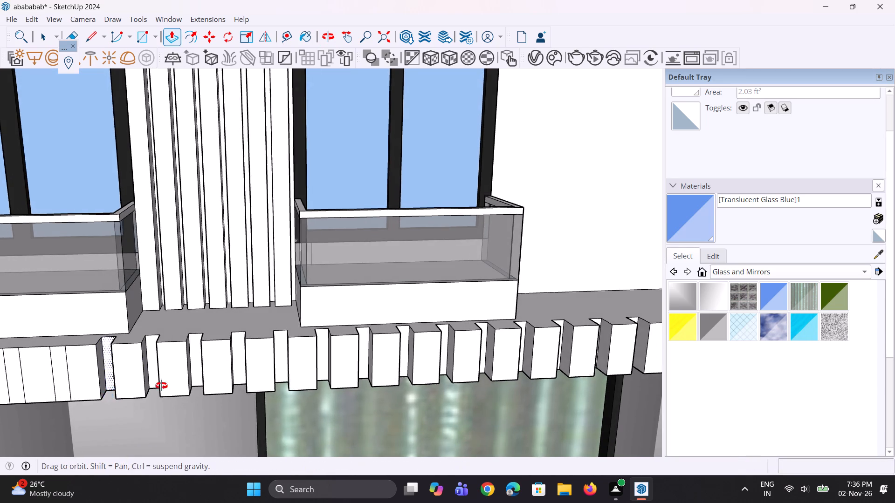
pyautogui.moveTo(161, 386); pyautogui.dragTo(222, 383, button='middle')
pyautogui.scroll(-5, 230, 374)
pyautogui.scroll(4, 155, 421)
pyautogui.doubleClick(150, 415)
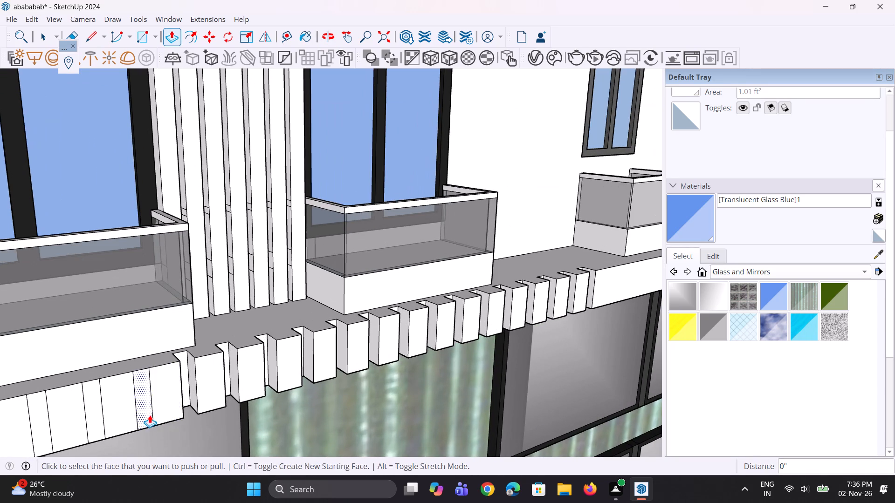
pyautogui.scroll(-4, 275, 346)
pyautogui.scroll(3, 171, 399)
pyautogui.doubleClick(158, 395)
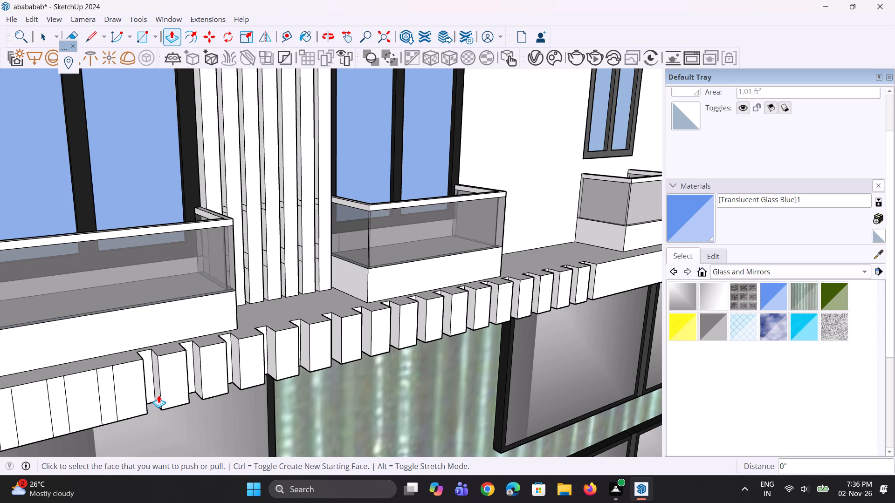
pyautogui.doubleClick(111, 402)
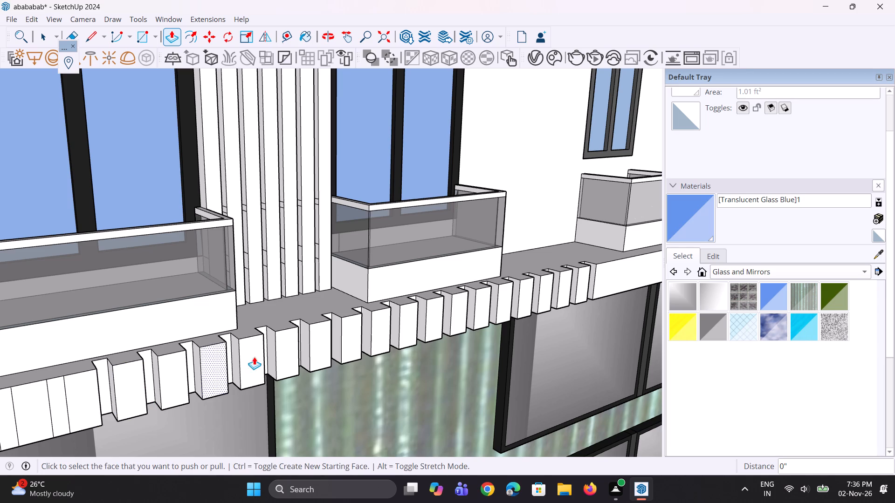
# Recess four more narrow ledge strips by the same depth, continuing past the left end of the left balcony.
pyautogui.scroll(-10, 274, 351)
pyautogui.scroll(3, 174, 392)
pyautogui.scroll(4, 221, 361)
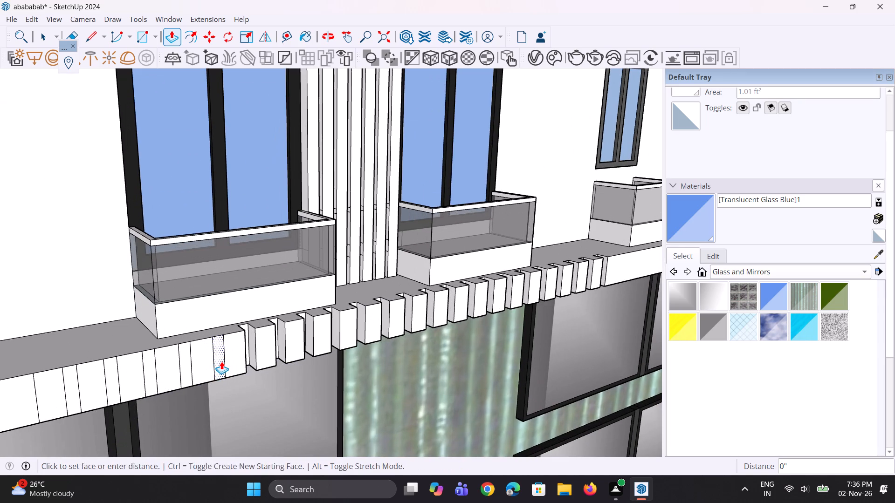
pyautogui.doubleClick(221, 361)
pyautogui.doubleClick(186, 381)
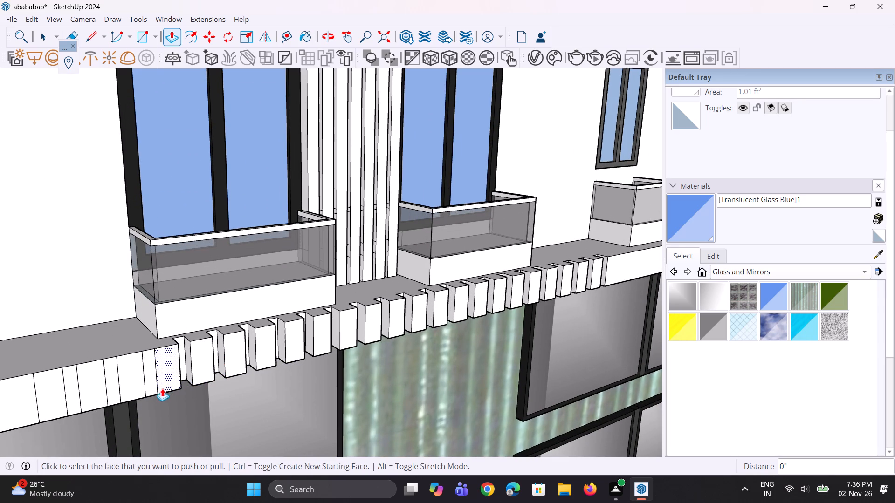
pyautogui.doubleClick(154, 385)
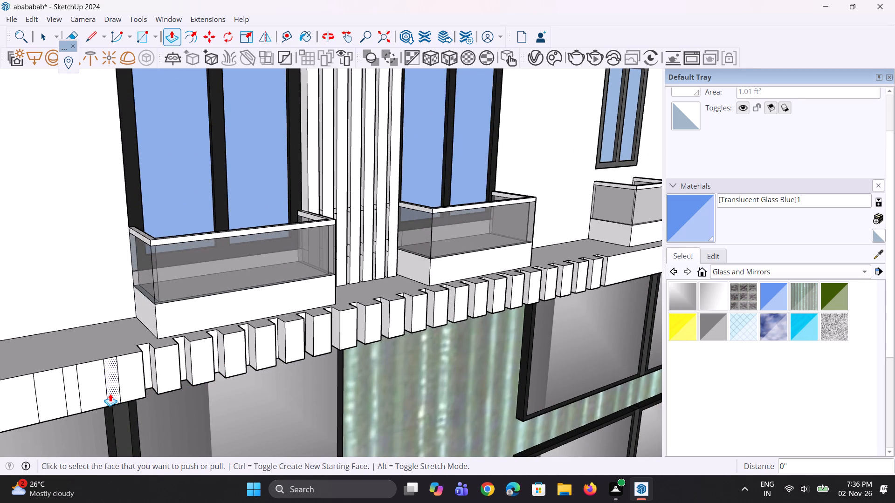
pyautogui.doubleClick(110, 394)
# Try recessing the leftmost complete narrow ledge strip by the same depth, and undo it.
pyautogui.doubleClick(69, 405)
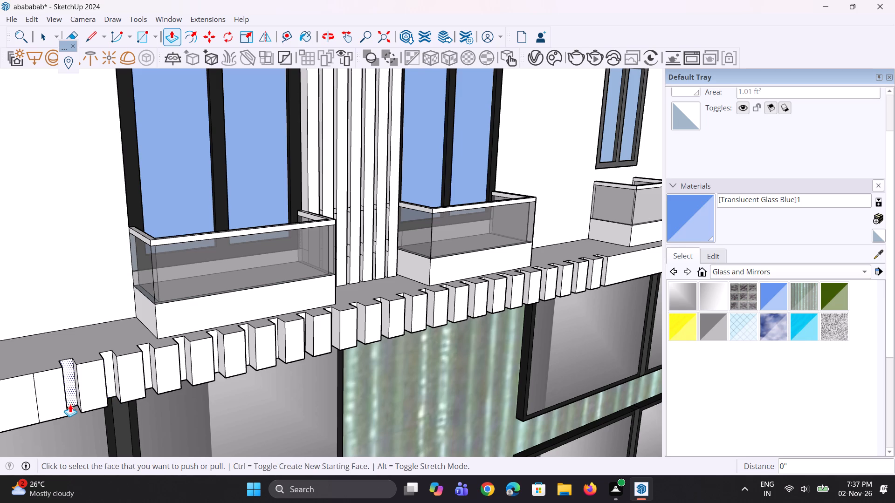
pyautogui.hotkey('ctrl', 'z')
# Copy the leftmost narrow ledge strip 1' 6" further left along the ledge, past the left balcony.
pyautogui.press('space')
pyautogui.press('space')
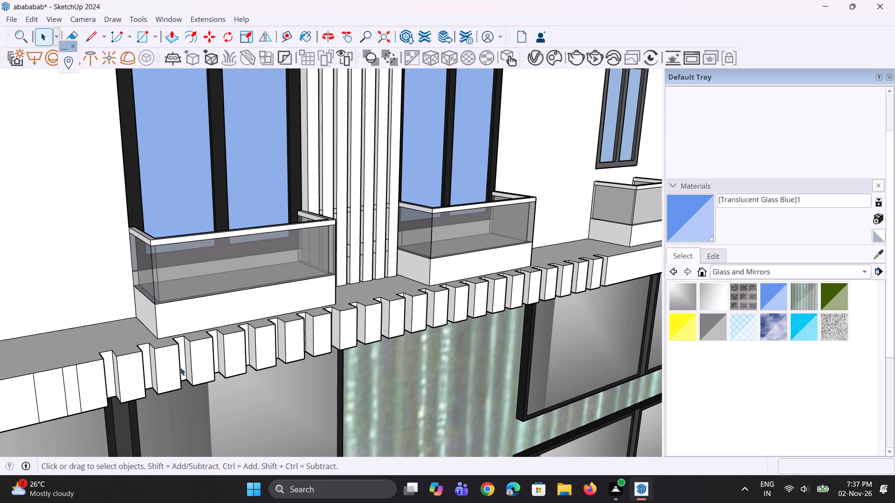
pyautogui.scroll(-4, 189, 367)
pyautogui.scroll(5, 138, 399)
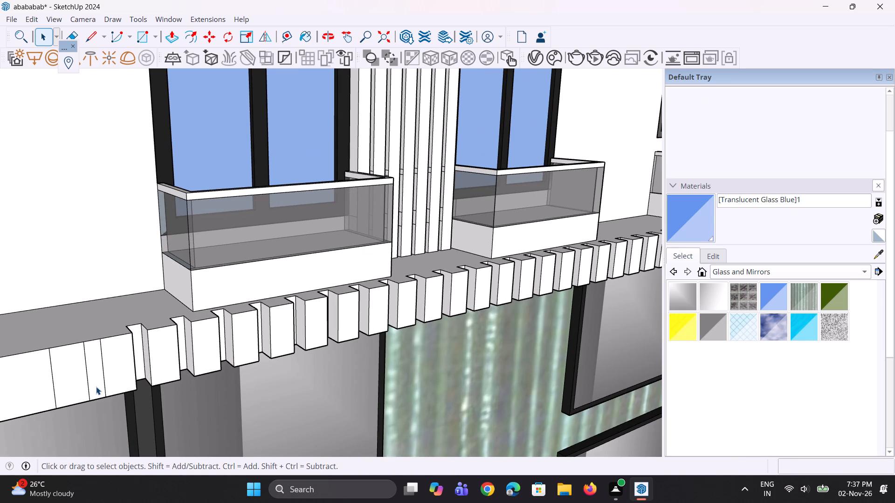
pyautogui.click(96, 387)
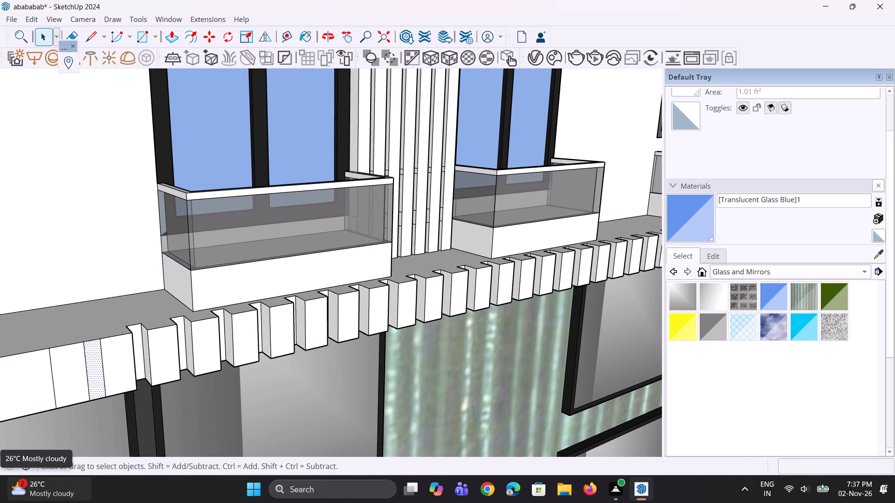
pyautogui.press('m')
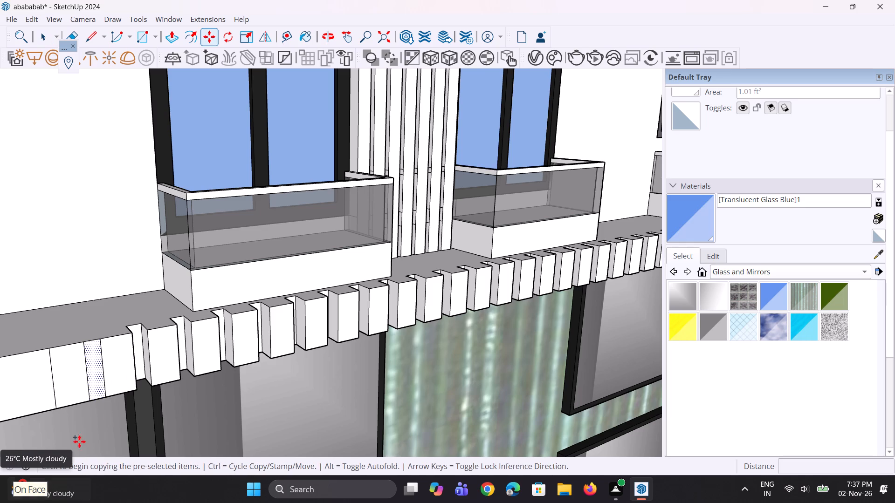
pyautogui.scroll(-5, 273, 297)
pyautogui.scroll(4, 131, 447)
pyautogui.scroll(3, 143, 355)
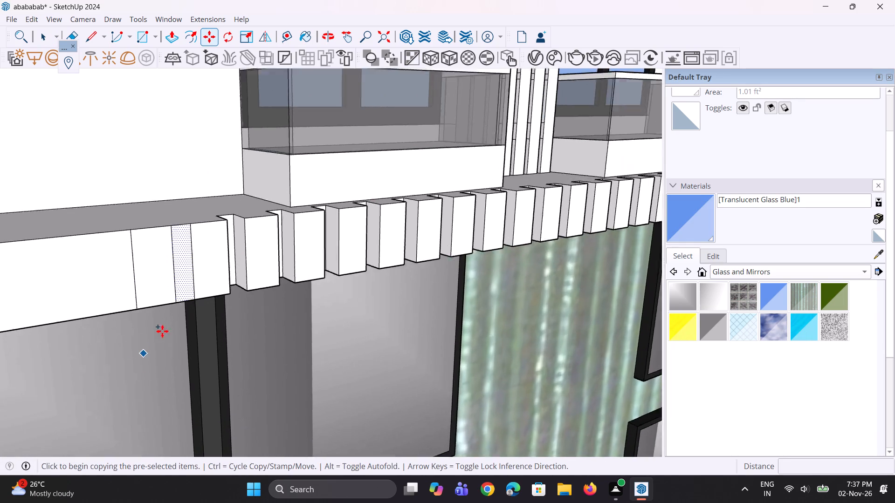
pyautogui.click(210, 281)
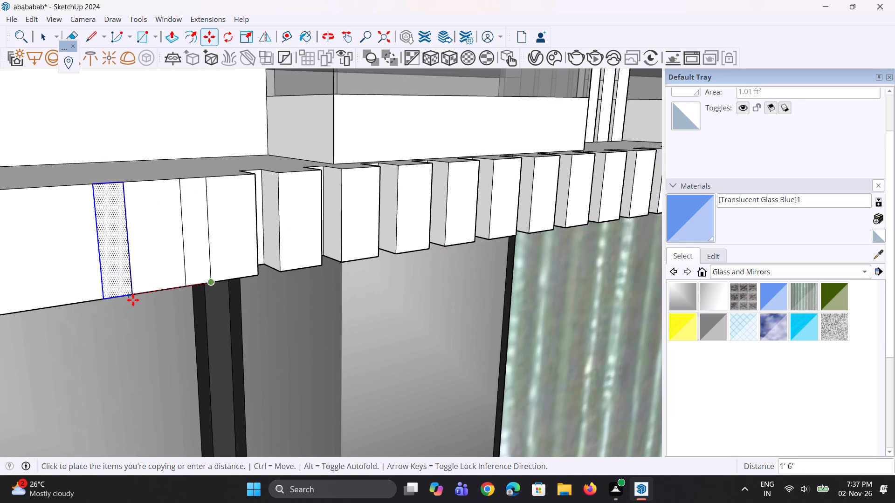
pyautogui.click(133, 300)
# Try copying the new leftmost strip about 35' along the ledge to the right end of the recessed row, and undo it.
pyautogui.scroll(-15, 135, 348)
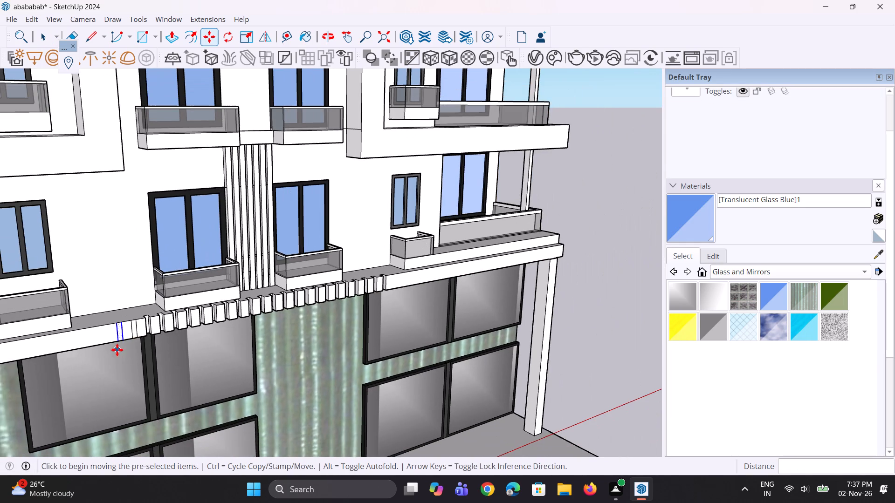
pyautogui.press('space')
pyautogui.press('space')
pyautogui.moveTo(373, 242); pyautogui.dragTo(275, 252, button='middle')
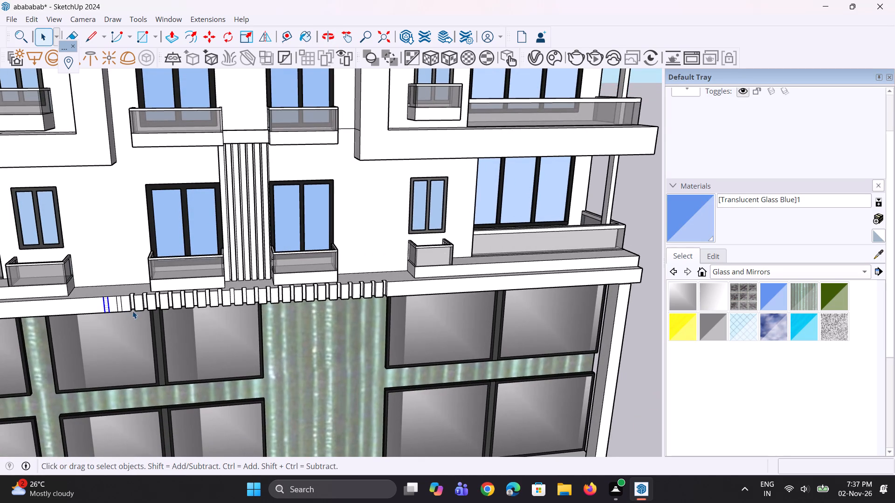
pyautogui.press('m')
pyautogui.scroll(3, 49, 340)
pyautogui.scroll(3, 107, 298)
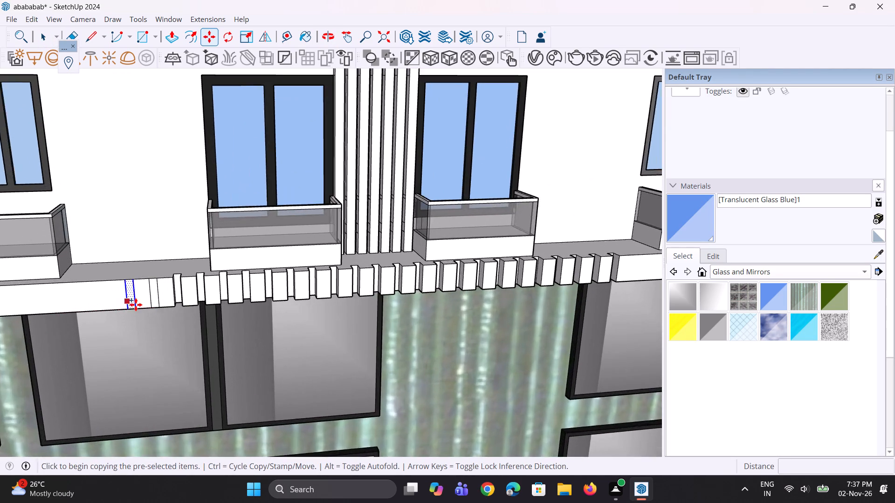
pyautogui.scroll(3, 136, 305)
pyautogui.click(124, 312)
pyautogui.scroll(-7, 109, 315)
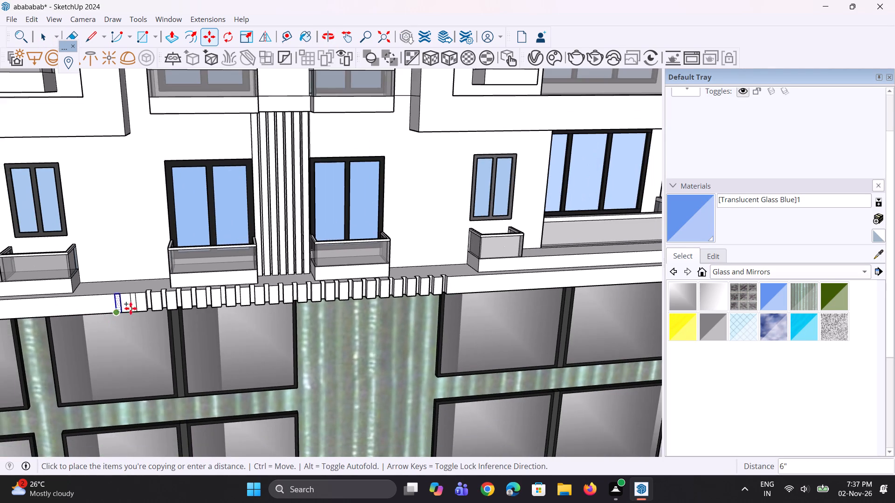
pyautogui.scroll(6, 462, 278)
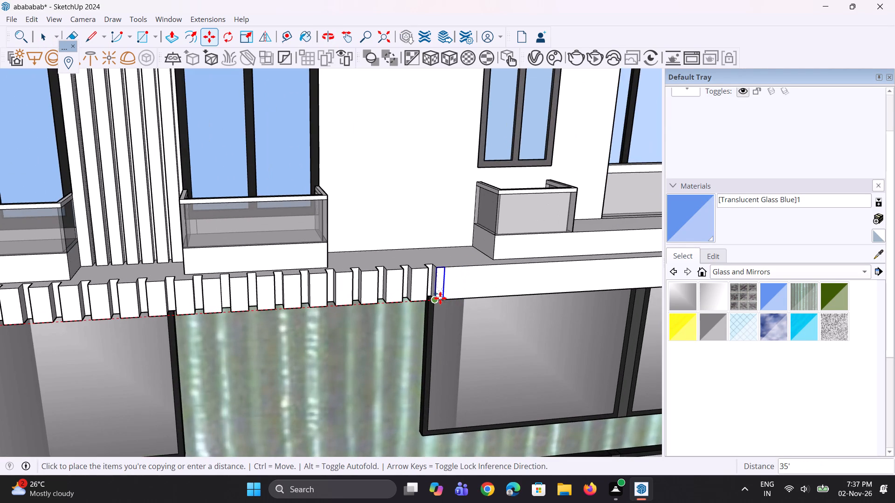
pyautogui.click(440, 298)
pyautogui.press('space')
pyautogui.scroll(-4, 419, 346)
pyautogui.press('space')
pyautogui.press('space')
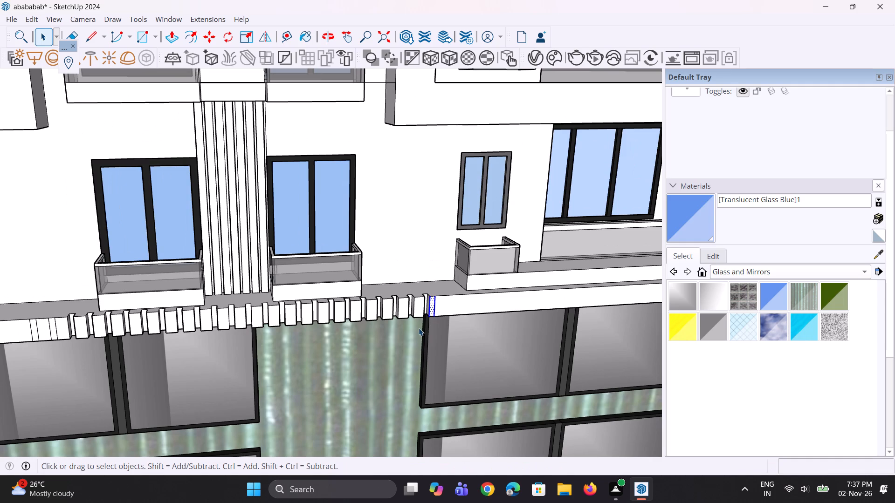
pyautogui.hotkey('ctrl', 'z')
# Recess the two remaining narrow strips at the left end of the ledge row by the same depth as the others.
pyautogui.press('p')
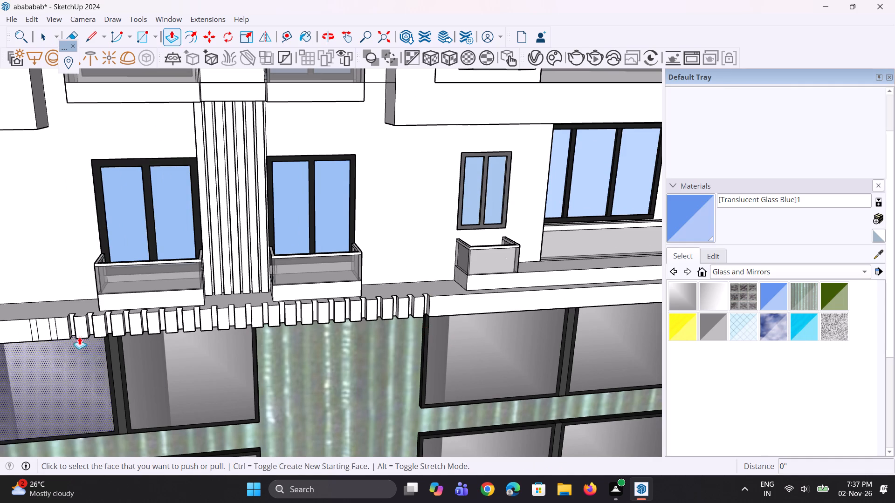
pyautogui.scroll(3, 75, 332)
pyautogui.scroll(2, 37, 334)
pyautogui.doubleClick(46, 335)
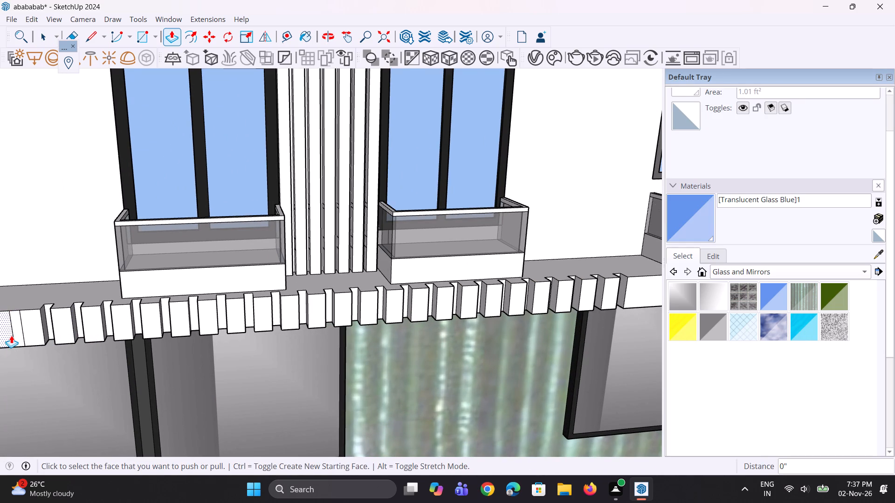
pyautogui.doubleClick(18, 335)
# Save the model with the extended row of ledge recesses.
pyautogui.moveTo(159, 335); pyautogui.dragTo(200, 322, button='middle')
pyautogui.scroll(1, 238, 322)
pyautogui.scroll(-2, 291, 328)
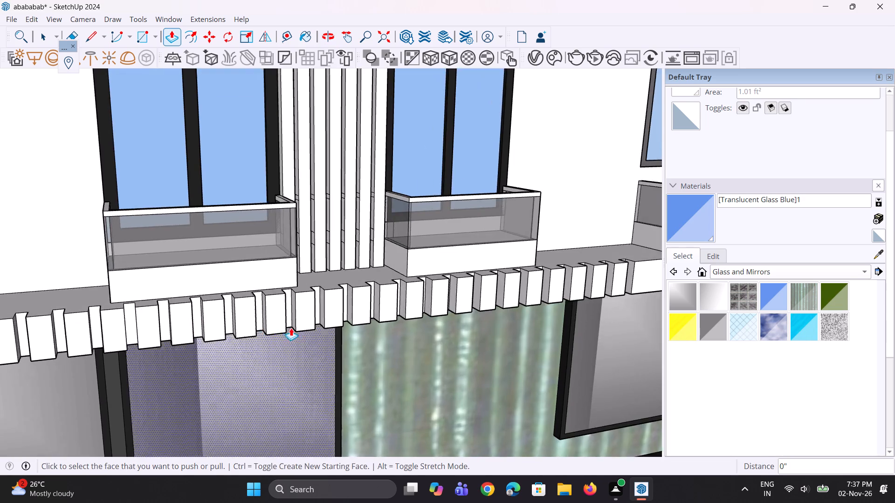
pyautogui.scroll(-3, 291, 328)
pyautogui.moveTo(292, 325); pyautogui.dragTo(293, 369, button='middle')
pyautogui.hotkey('ctrl', 's')
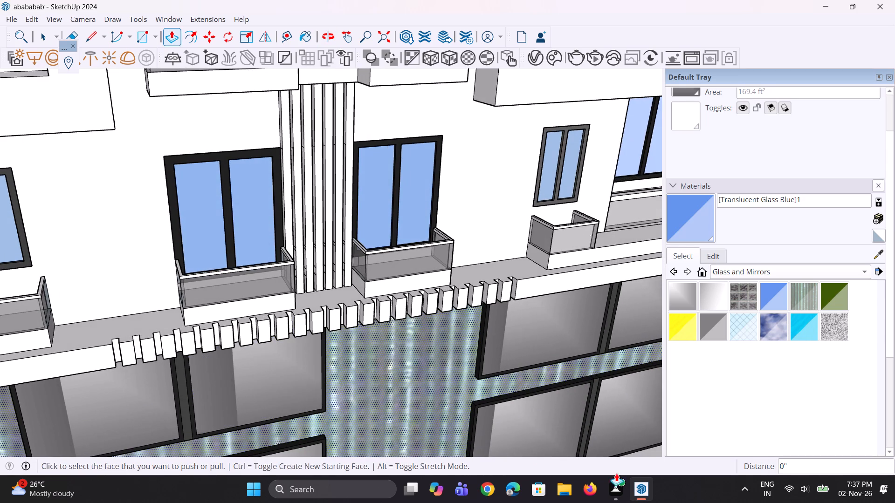
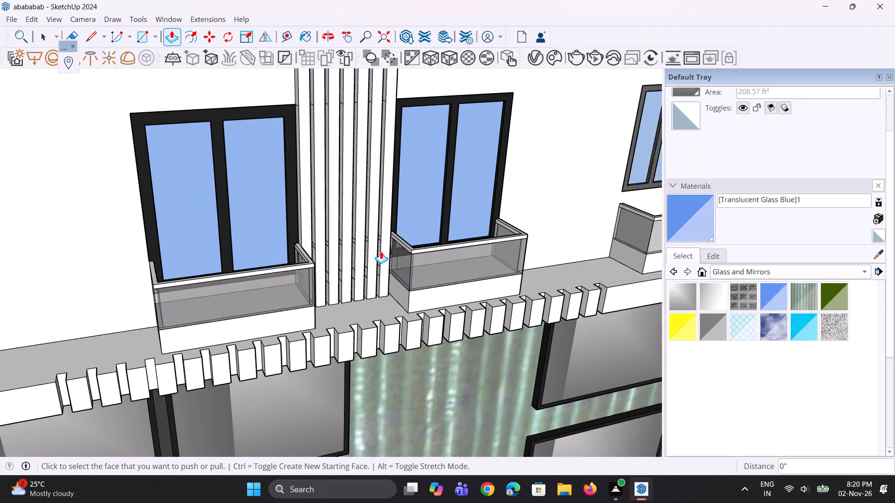
# Push one narrow recess face below the right balcony about 3 3/16" deeper into the ledge.
pyautogui.scroll(2, 483, 302)
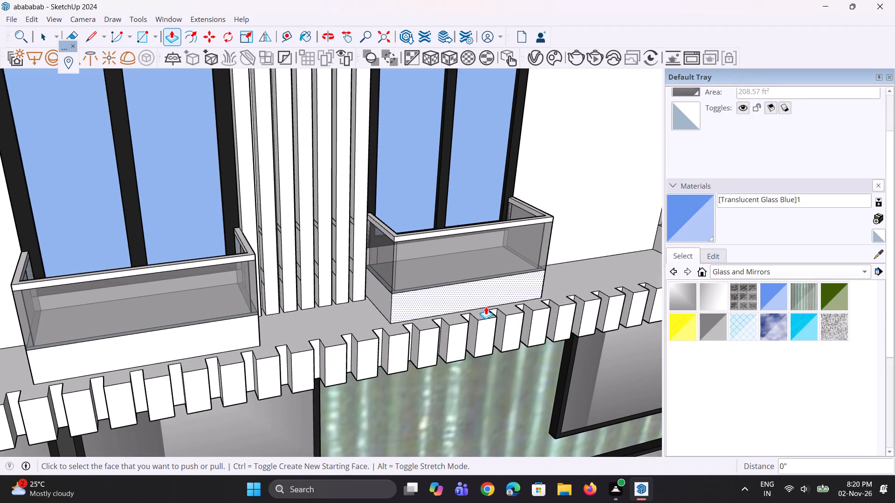
pyautogui.moveTo(486, 307); pyautogui.dragTo(485, 360, button='middle')
pyautogui.scroll(3, 498, 331)
pyautogui.click(487, 299)
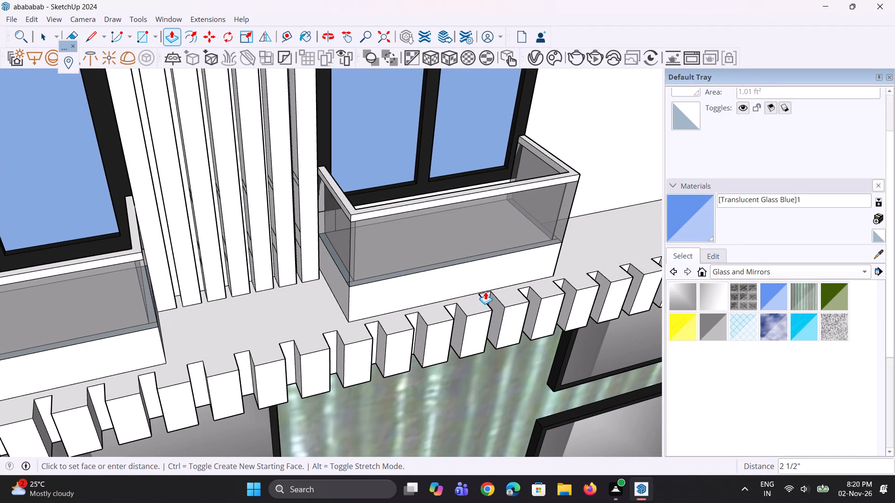
pyautogui.click(485, 290)
# Deepen the neighbouring recesses toward and just past the right balcony's right end by the same 3 3/16".
pyautogui.scroll(3, 514, 294)
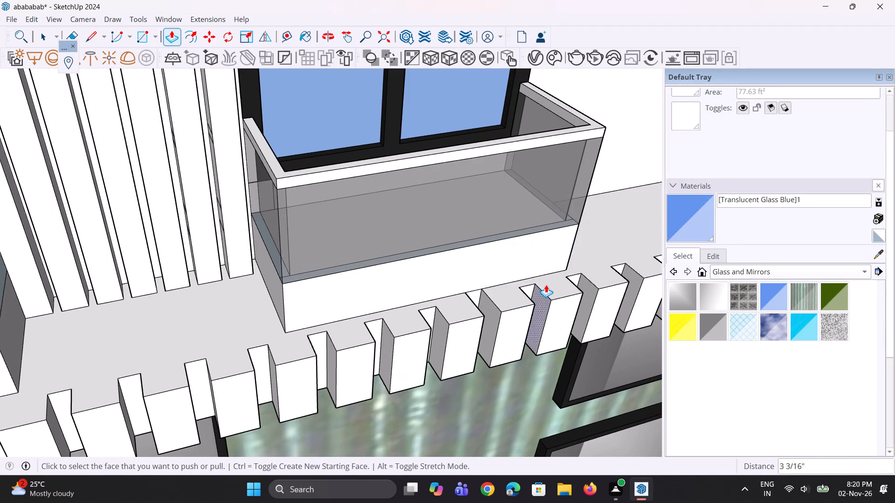
pyautogui.doubleClick(531, 288)
pyautogui.moveTo(453, 322); pyautogui.dragTo(291, 303, button='middle')
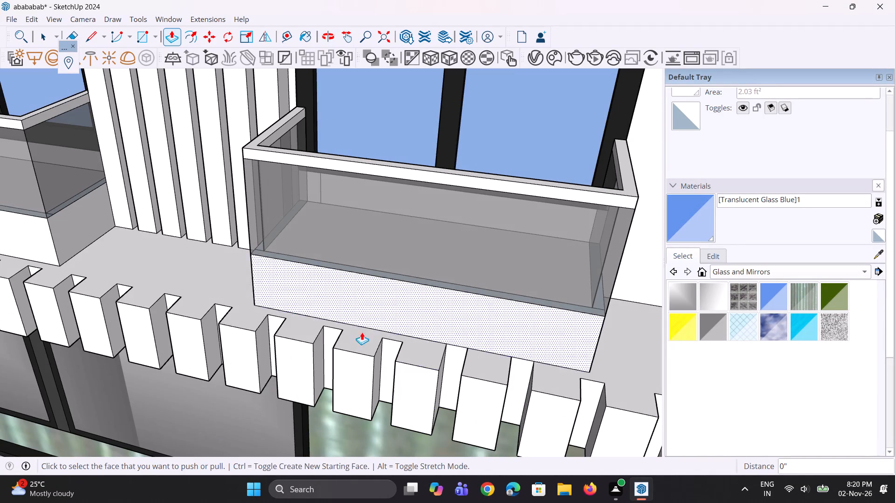
pyautogui.doubleClick(598, 387)
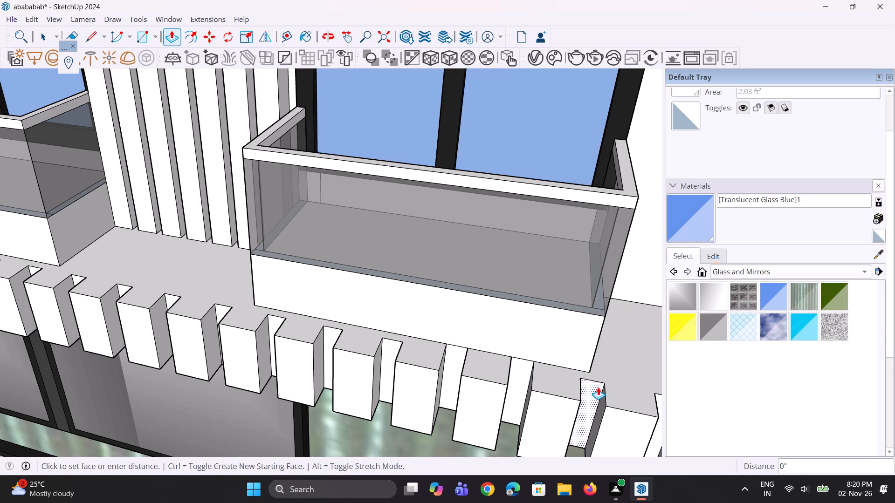
pyautogui.scroll(-8, 562, 354)
pyautogui.scroll(4, 597, 418)
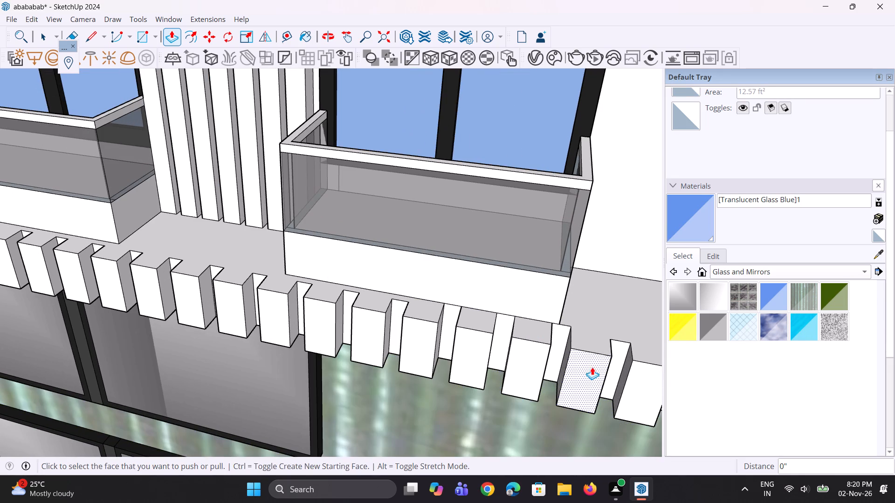
pyautogui.doubleClick(616, 359)
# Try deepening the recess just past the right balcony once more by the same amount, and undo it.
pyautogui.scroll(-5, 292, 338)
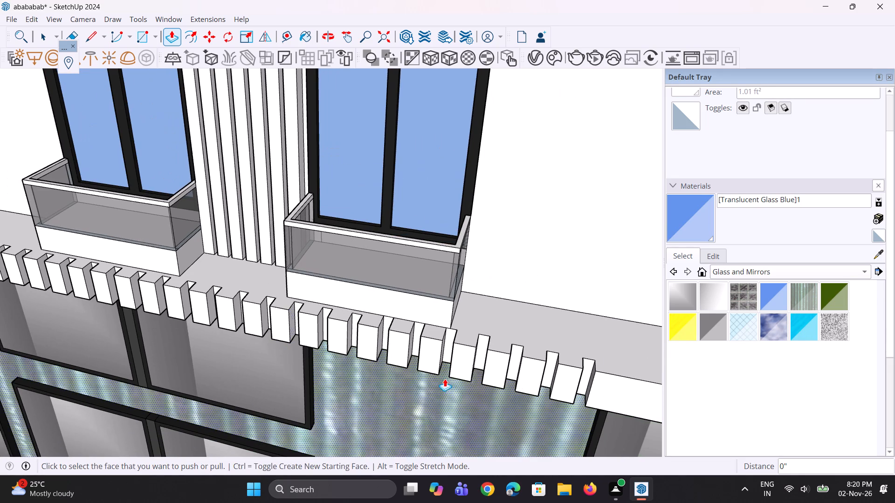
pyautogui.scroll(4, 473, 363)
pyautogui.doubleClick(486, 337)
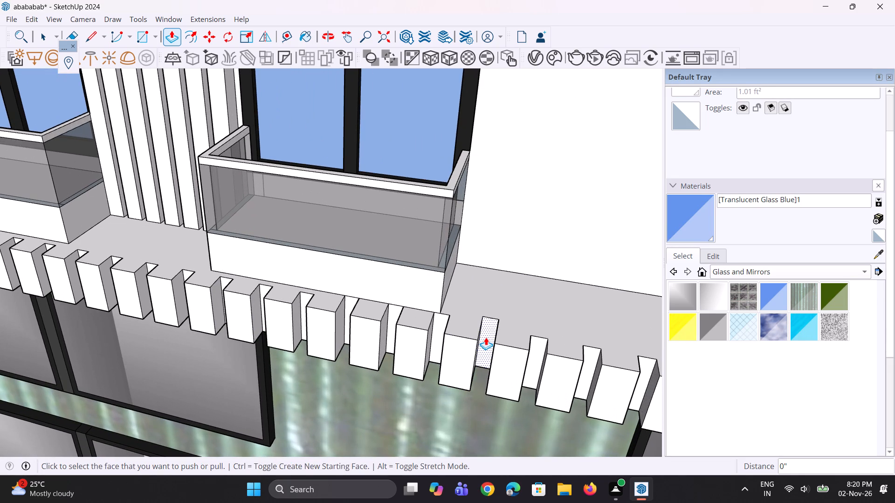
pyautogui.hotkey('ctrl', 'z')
# Deepen the last three recesses at the right end of the ledge row by the same amount.
pyautogui.doubleClick(534, 371)
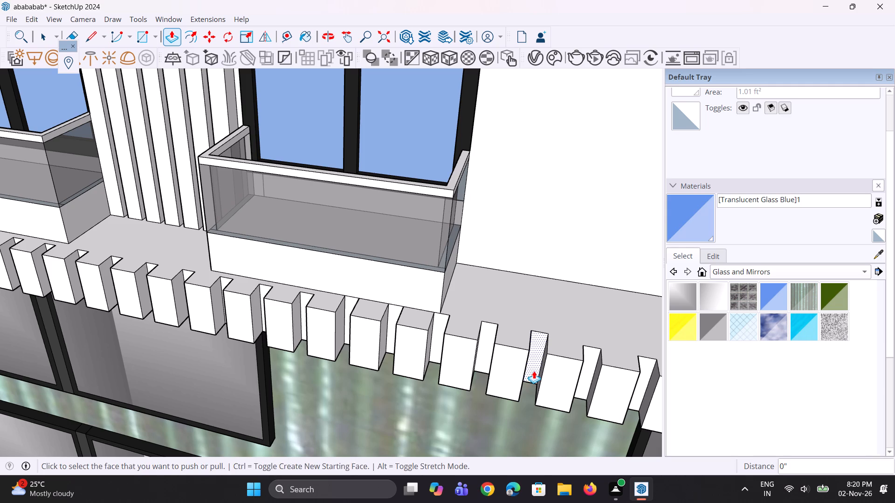
pyautogui.moveTo(532, 367); pyautogui.dragTo(388, 315, button='middle')
pyautogui.scroll(-3, 384, 311)
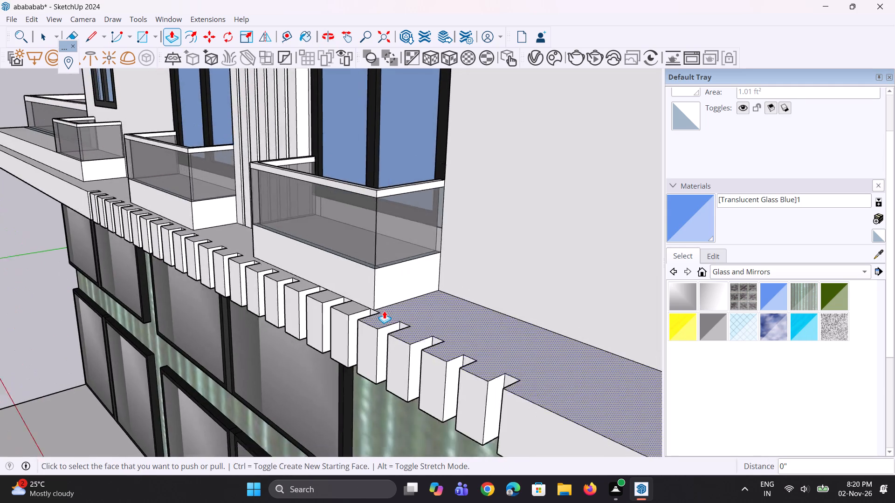
pyautogui.scroll(-2, 384, 311)
pyautogui.moveTo(384, 326); pyautogui.dragTo(502, 418, button='middle')
pyautogui.scroll(4, 520, 390)
pyautogui.doubleClick(537, 366)
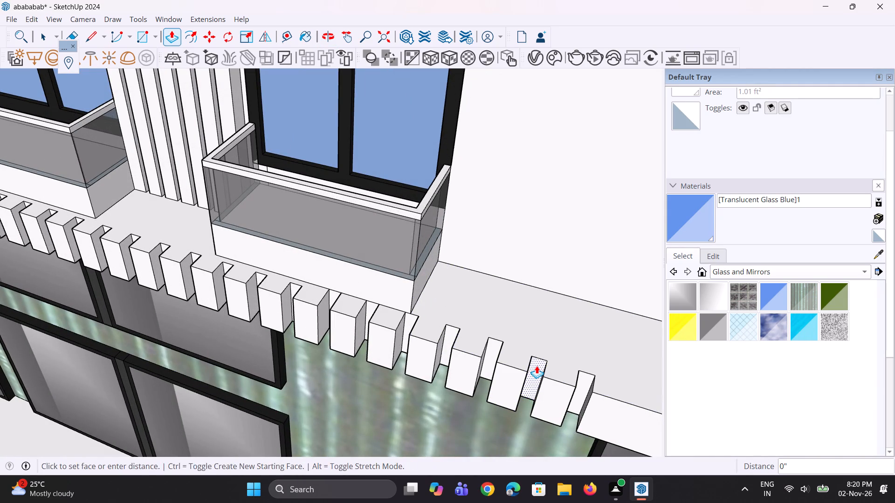
pyautogui.doubleClick(584, 378)
pyautogui.scroll(-4, 470, 360)
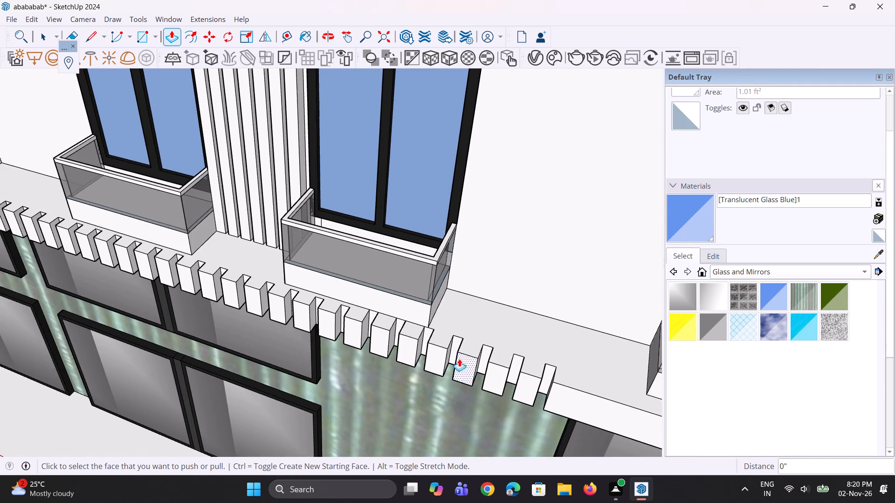
# Deepen the remaining recesses below the right balcony, up to its left corner, by the same 3 3/16".
pyautogui.moveTo(341, 371); pyautogui.dragTo(456, 366, button='middle')
pyautogui.scroll(2, 418, 338)
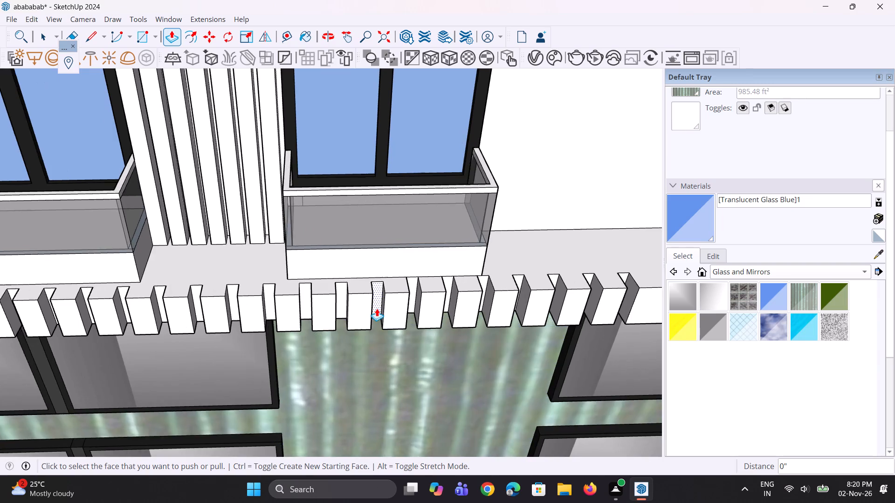
pyautogui.scroll(3, 376, 308)
pyautogui.doubleClick(373, 296)
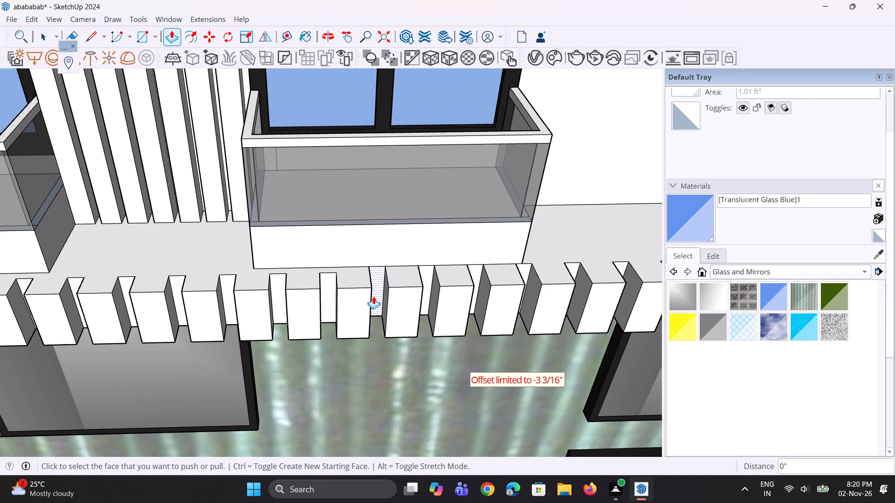
pyautogui.doubleClick(324, 296)
pyautogui.moveTo(288, 316); pyautogui.dragTo(385, 325, button='middle')
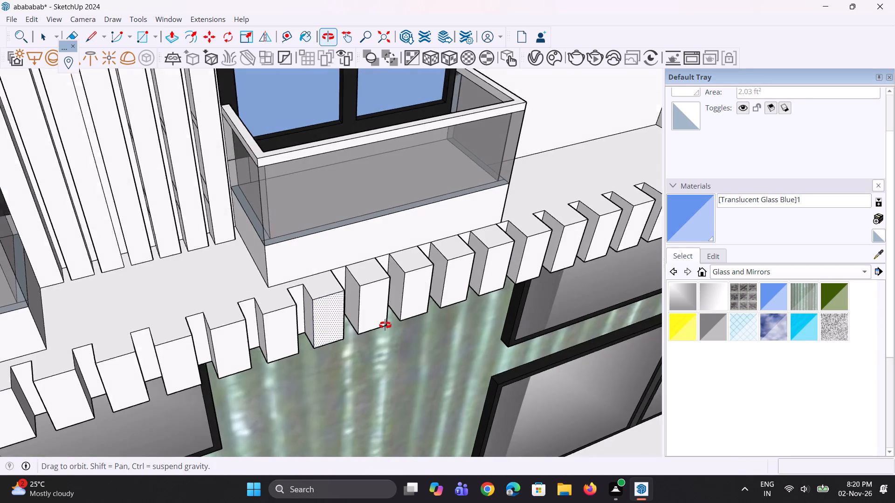
pyautogui.moveTo(385, 325); pyautogui.dragTo(385, 325, button='middle')
pyautogui.scroll(3, 224, 318)
pyautogui.scroll(3, 321, 313)
pyautogui.doubleClick(330, 304)
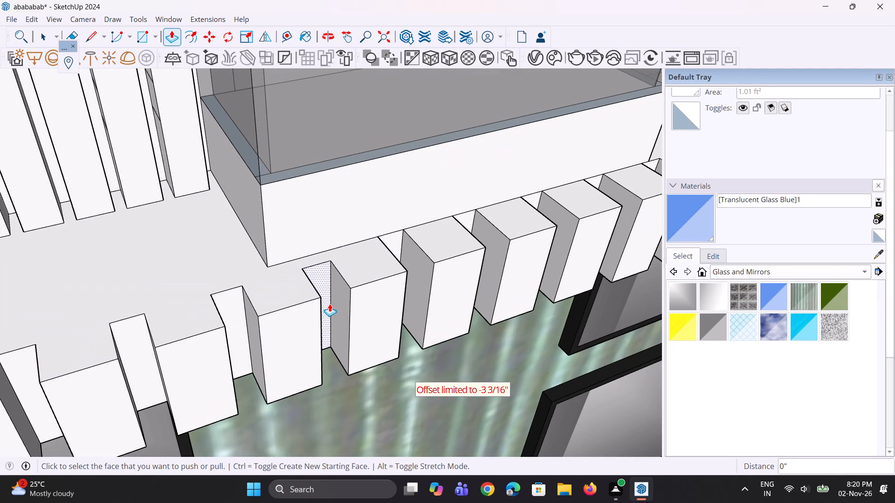
# Deepen the ledge recesses in front of the vertical slats, between the two balconies, by the same amount.
pyautogui.doubleClick(236, 311)
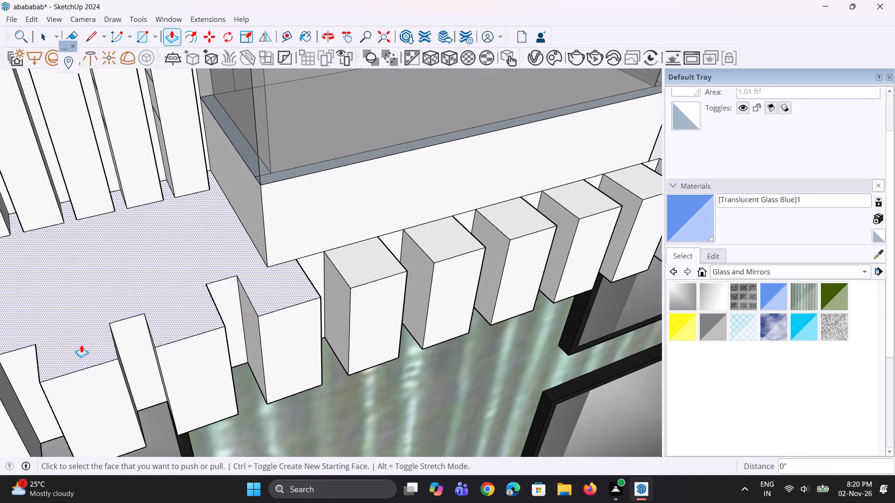
pyautogui.doubleClick(141, 364)
pyautogui.moveTo(197, 339); pyautogui.dragTo(241, 321, button='middle')
pyautogui.scroll(-5, 249, 309)
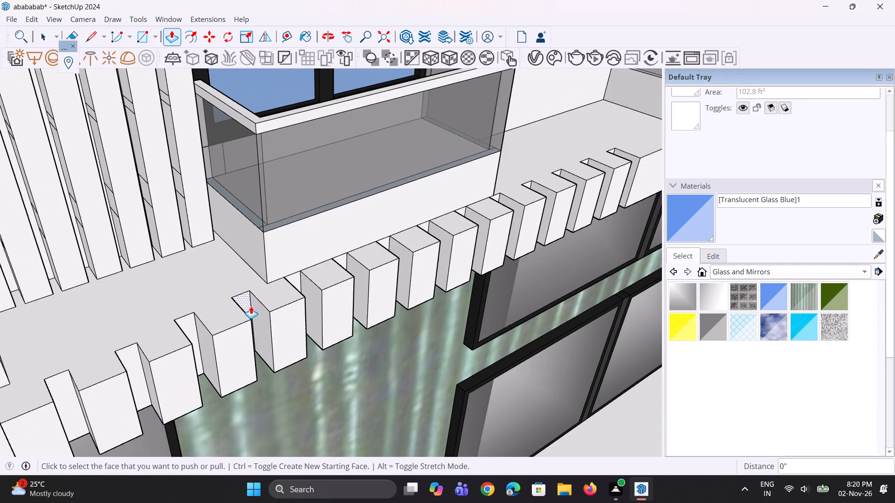
pyautogui.scroll(3, 149, 374)
pyautogui.doubleClick(137, 378)
pyautogui.scroll(-3, 330, 321)
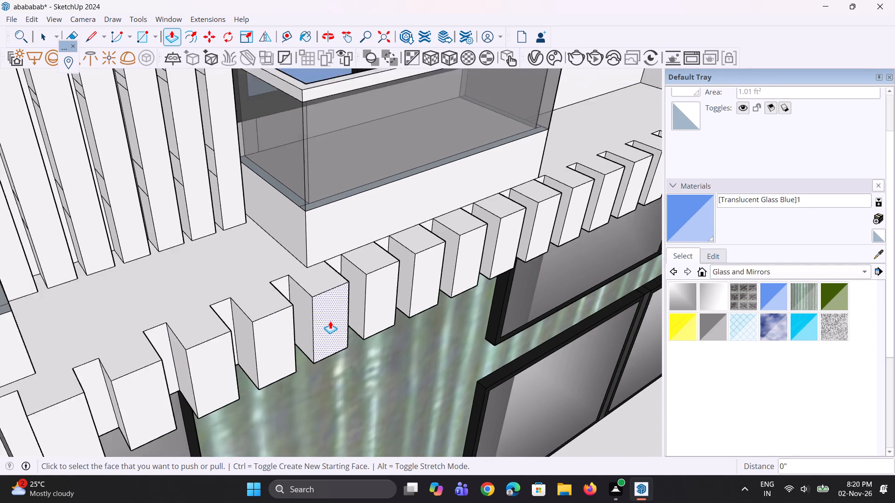
pyautogui.scroll(-5, 330, 321)
pyautogui.scroll(4, 196, 368)
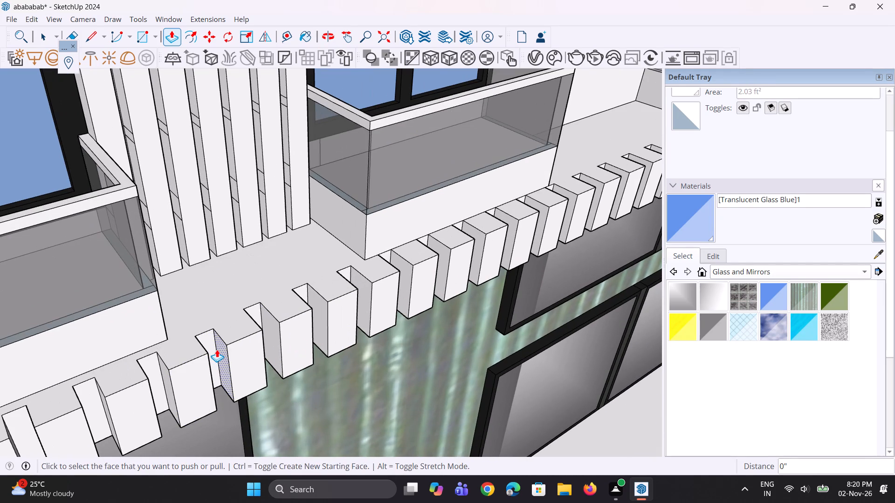
pyautogui.doubleClick(211, 351)
# Deepen the three recesses below the right part of the left balcony by the same amount.
pyautogui.scroll(3, 151, 354)
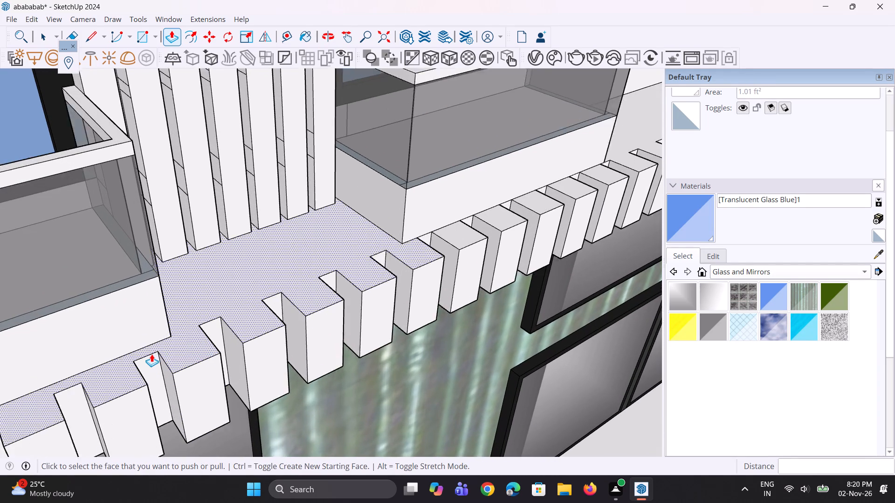
pyautogui.doubleClick(152, 371)
pyautogui.scroll(-5, 158, 342)
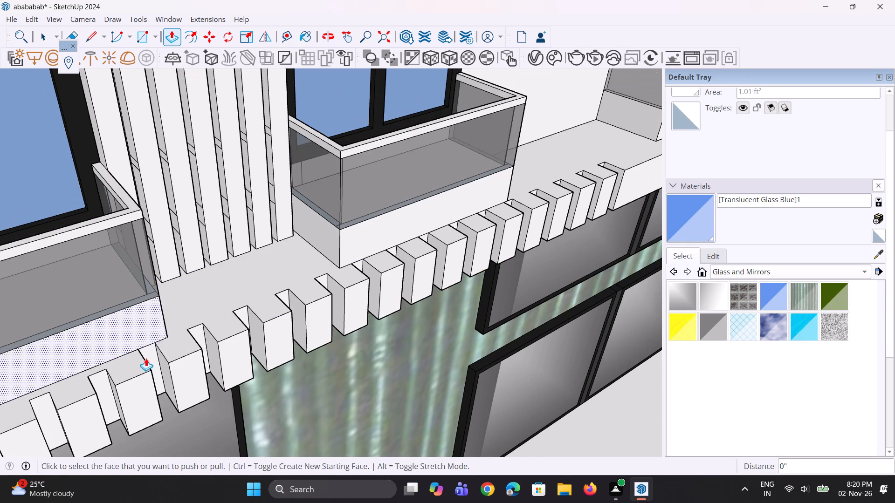
pyautogui.scroll(3, 107, 394)
pyautogui.doubleClick(107, 392)
pyautogui.scroll(-5, 155, 340)
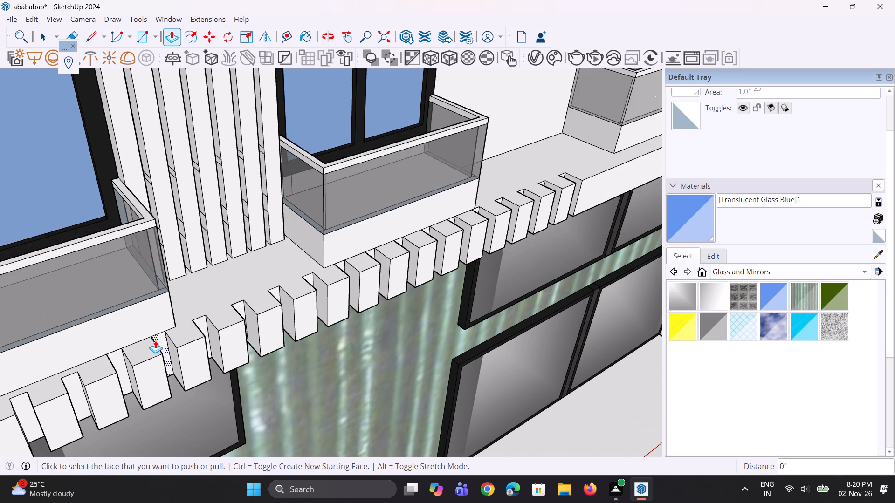
pyautogui.scroll(3, 95, 389)
pyautogui.doubleClick(77, 387)
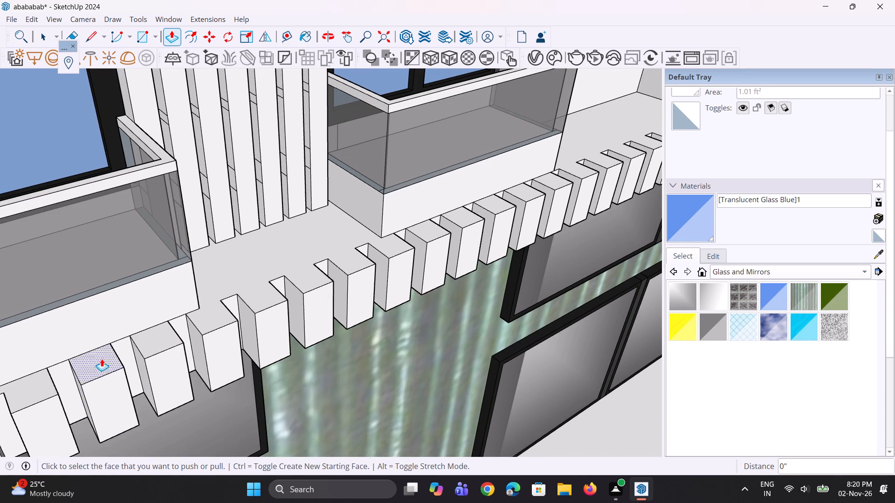
# Deepen the following two recesses further left below the left balcony by the same amount.
pyautogui.scroll(-9, 172, 314)
pyautogui.scroll(5, 96, 358)
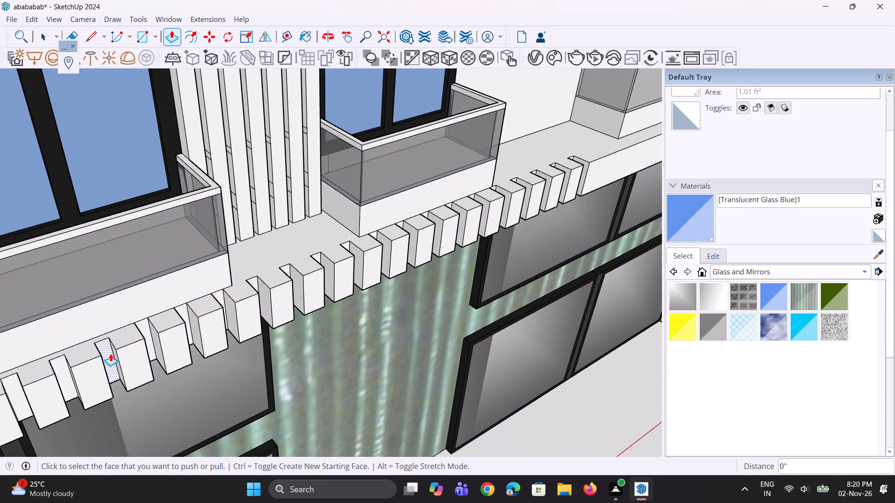
pyautogui.scroll(3, 110, 353)
pyautogui.doubleClick(110, 353)
pyautogui.scroll(-4, 102, 347)
pyautogui.scroll(2, 70, 361)
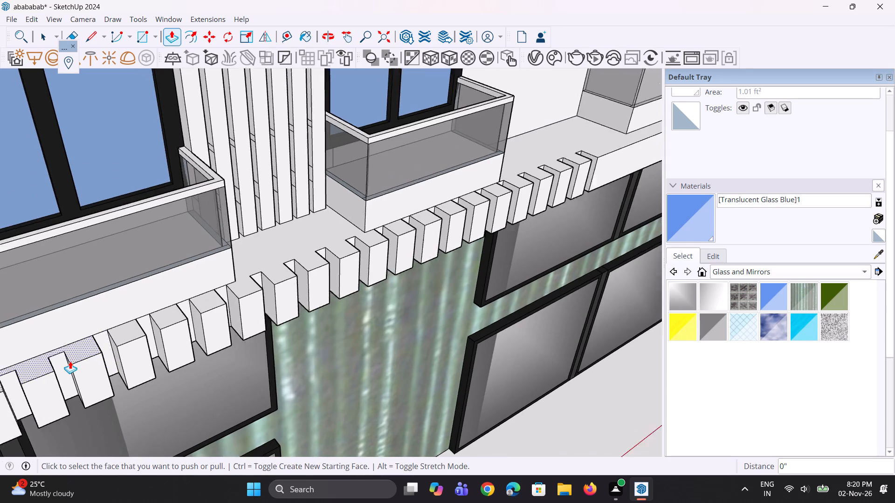
pyautogui.scroll(2, 70, 361)
pyautogui.doubleClick(57, 384)
# Deepen the remaining recesses from the left balcony's left corner to the left end of the row equally.
pyautogui.scroll(-5, 416, 324)
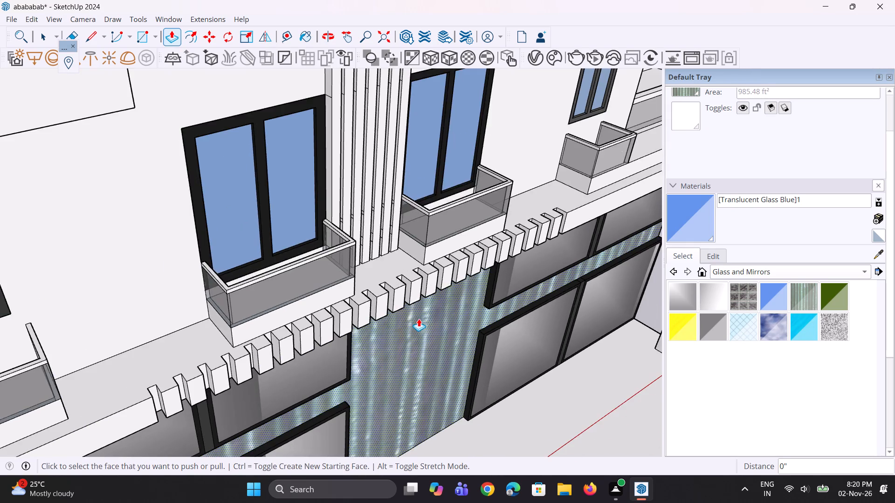
pyautogui.scroll(-4, 420, 314)
pyautogui.scroll(4, 261, 347)
pyautogui.scroll(3, 367, 334)
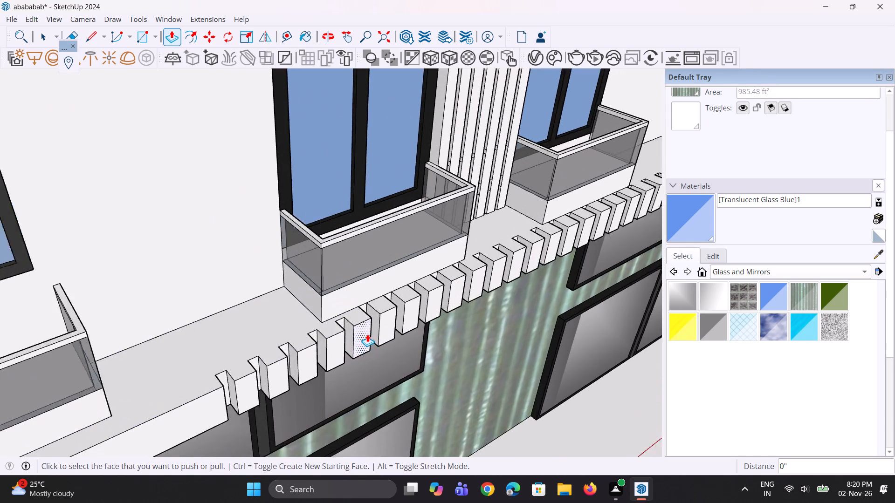
pyautogui.scroll(10, 367, 334)
pyautogui.doubleClick(327, 313)
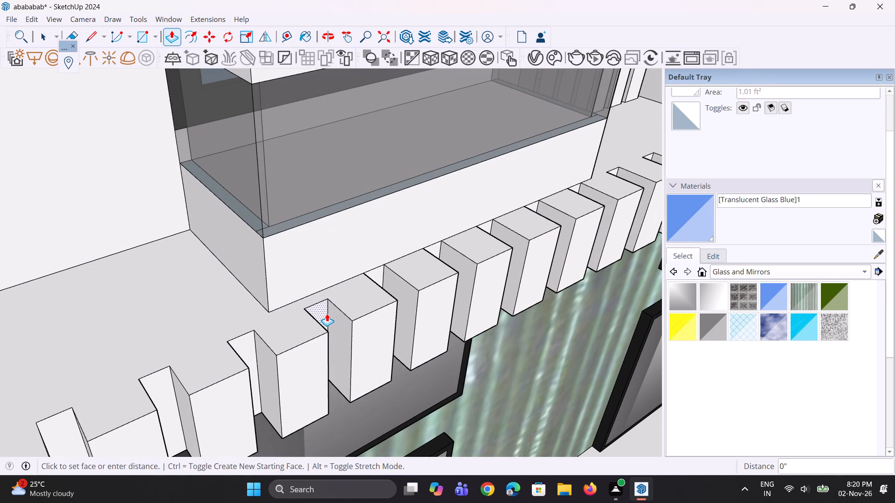
pyautogui.doubleClick(254, 345)
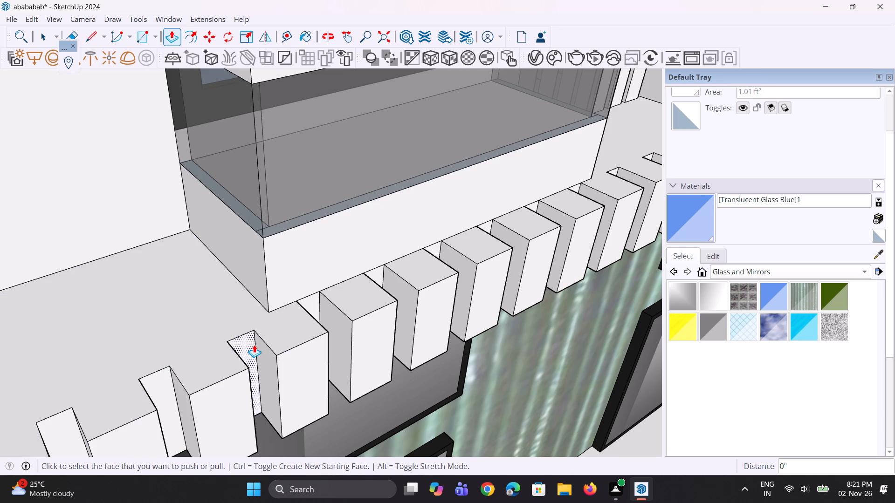
pyautogui.doubleClick(170, 387)
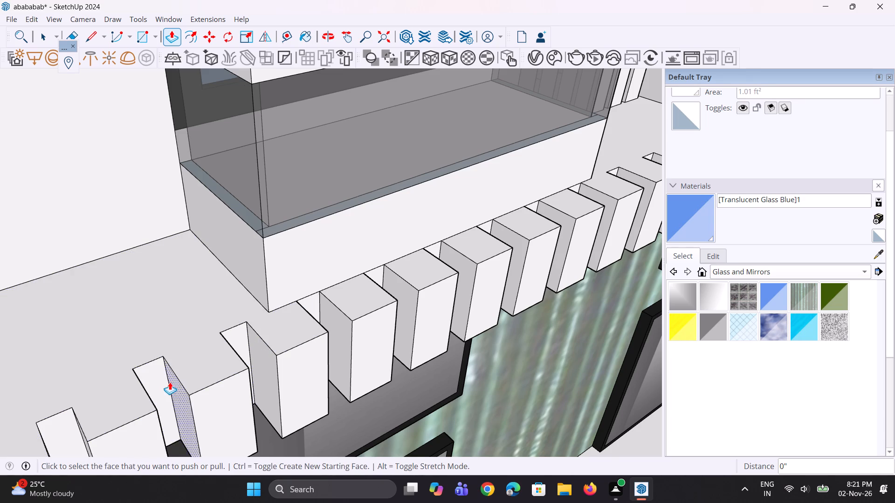
pyautogui.scroll(-4, 197, 341)
pyautogui.doubleClick(114, 402)
pyautogui.scroll(-5, 235, 337)
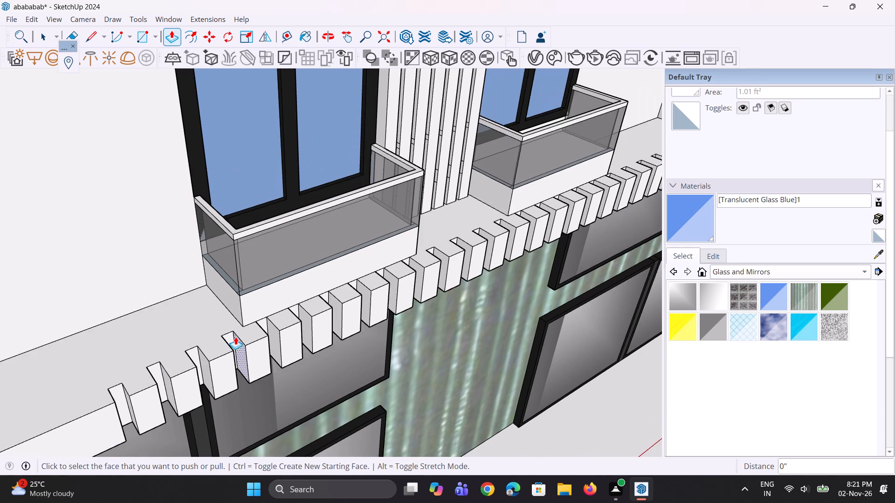
pyautogui.scroll(3, 143, 393)
pyautogui.doubleClick(118, 399)
# Examine the full row of deepened ledge recesses from both sides and from the front of the facade.
pyautogui.moveTo(239, 361); pyautogui.dragTo(176, 383, button='middle')
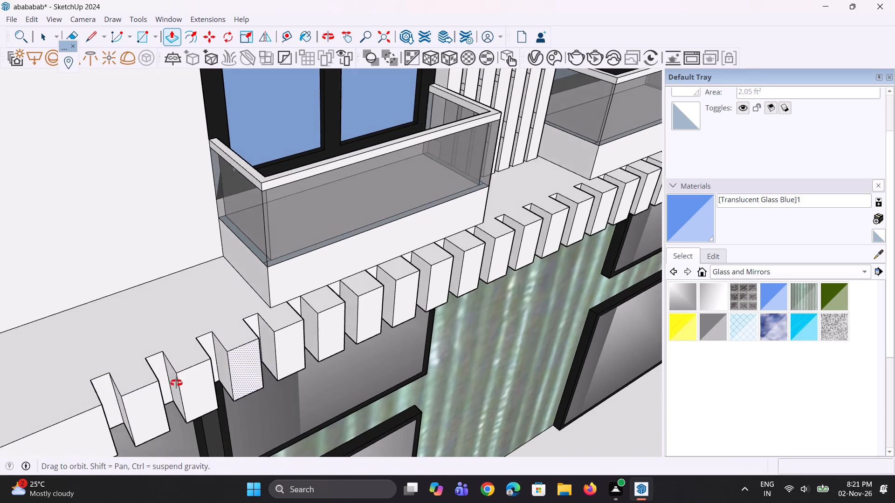
pyautogui.moveTo(176, 383); pyautogui.dragTo(169, 383, button='middle')
pyautogui.scroll(1, 135, 377)
pyautogui.scroll(-10, 79, 354)
pyautogui.moveTo(303, 348); pyautogui.dragTo(112, 384, button='middle')
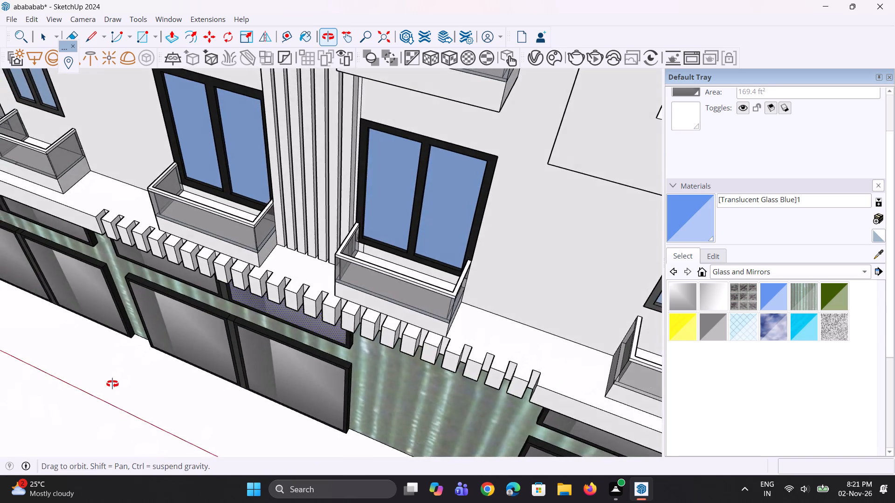
pyautogui.moveTo(112, 384); pyautogui.dragTo(267, 227, button='middle')
pyautogui.scroll(-8, 142, 272)
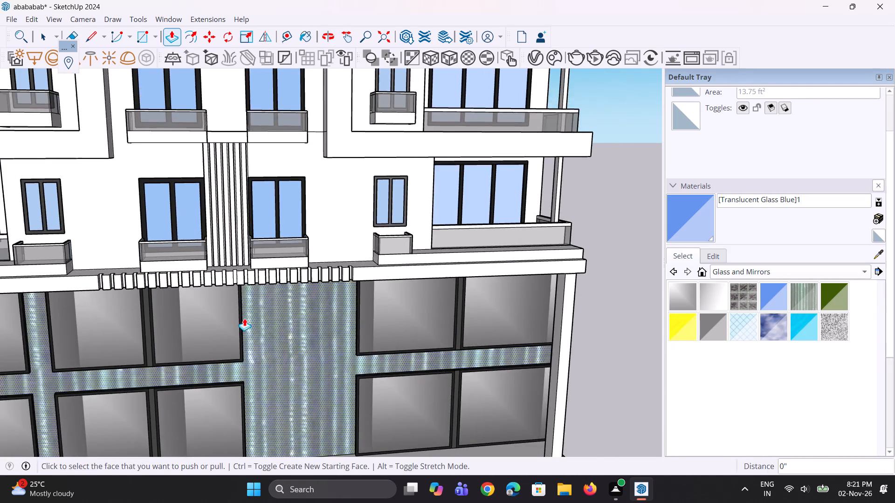
# Examine the ledge recesses, the shopfront and the lower facade from the front, from below and at an angle.
pyautogui.moveTo(244, 318); pyautogui.dragTo(204, 234, button='middle')
pyautogui.scroll(3, 153, 267)
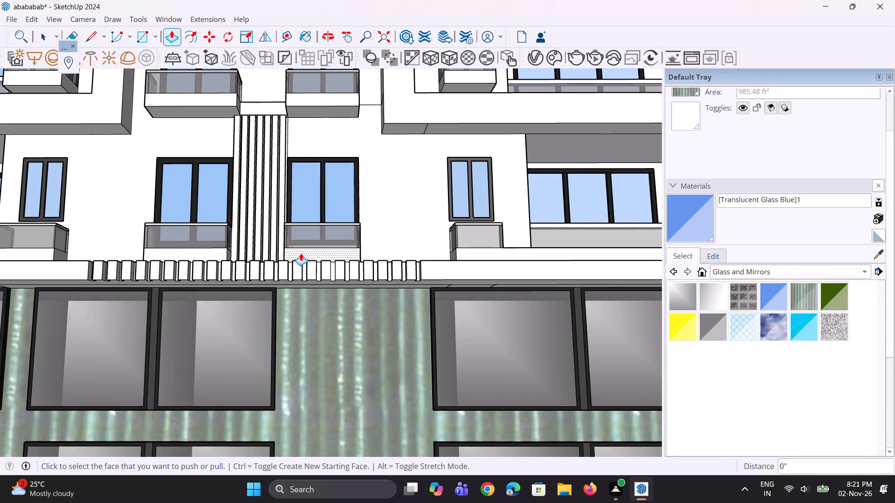
pyautogui.scroll(3, 306, 257)
pyautogui.scroll(-9, 307, 257)
pyautogui.press('space')
pyautogui.press('space')
pyautogui.press('space')
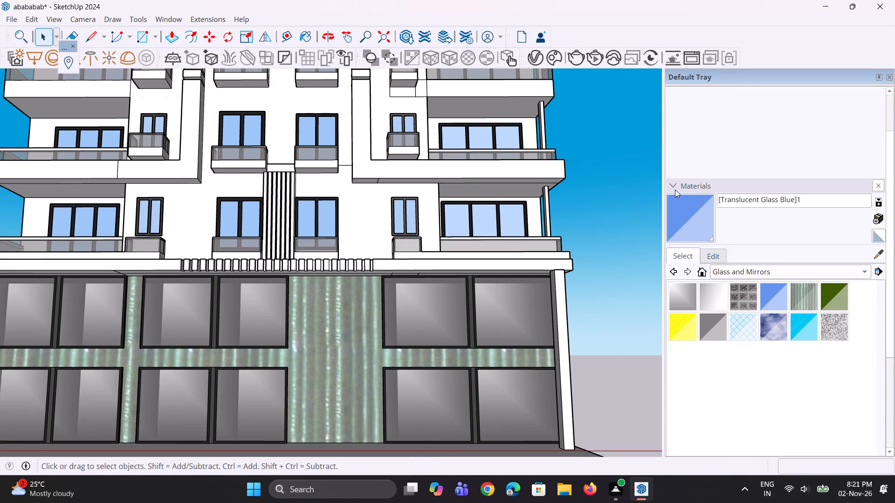
pyautogui.click(621, 206)
pyautogui.scroll(-4, 387, 365)
pyautogui.moveTo(363, 264); pyautogui.dragTo(356, 319, button='middle')
pyautogui.scroll(4, 325, 313)
pyautogui.scroll(5, 471, 397)
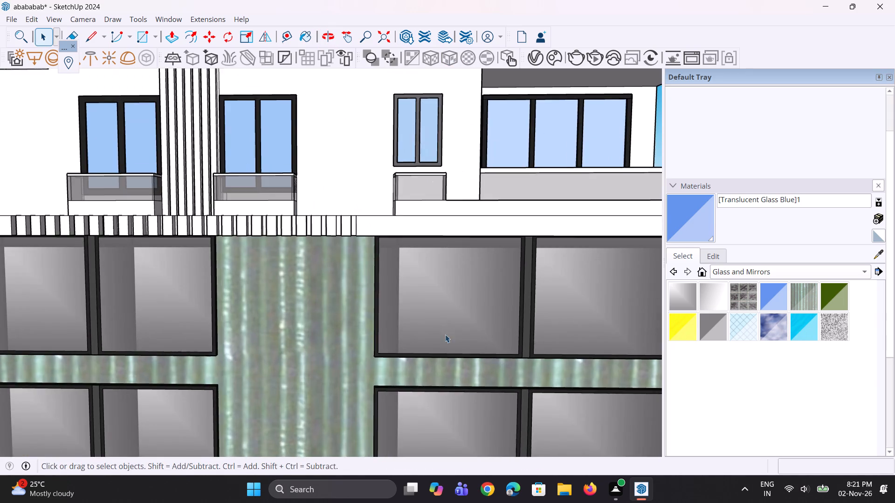
pyautogui.moveTo(413, 286); pyautogui.dragTo(403, 323, button='middle')
pyautogui.scroll(-11, 349, 316)
pyautogui.click(500, 306)
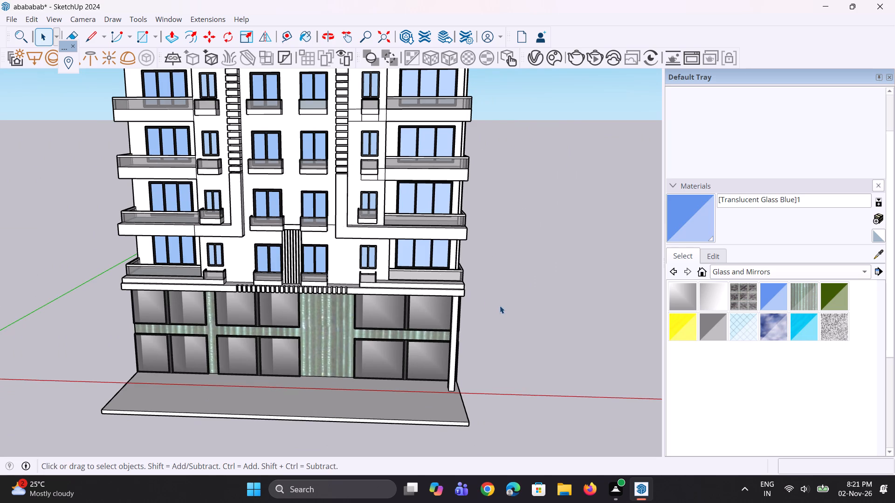
pyautogui.moveTo(468, 351); pyautogui.dragTo(621, 201, button='middle')
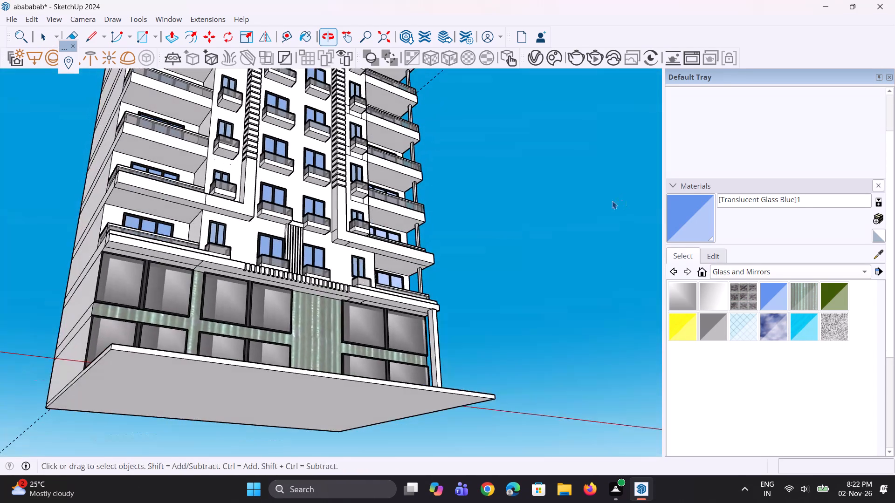
pyautogui.scroll(6, 430, 266)
pyautogui.moveTo(421, 270); pyautogui.dragTo(433, 344, button='middle')
pyautogui.scroll(-5, 433, 344)
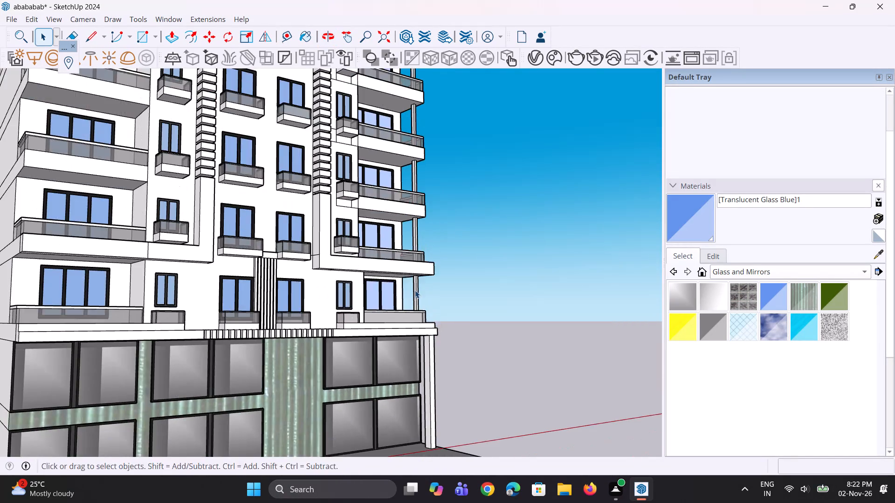
# Push/Pull the inner face of the top-floor balcony post at the building's right end by 5 3/16", and the post below equally.
pyautogui.moveTo(414, 290); pyautogui.dragTo(400, 368, button='middle')
pyautogui.scroll(3, 413, 241)
pyautogui.scroll(6, 424, 200)
pyautogui.moveTo(424, 200); pyautogui.dragTo(434, 265, button='middle')
pyautogui.scroll(-10, 434, 339)
pyautogui.scroll(5, 460, 147)
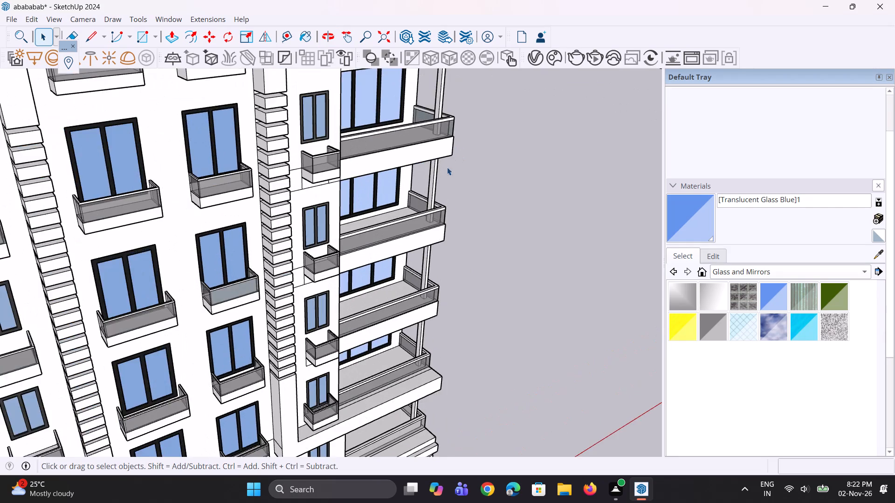
pyautogui.scroll(4, 441, 192)
pyautogui.scroll(-5, 472, 225)
pyautogui.scroll(2, 464, 104)
pyautogui.scroll(-2, 431, 165)
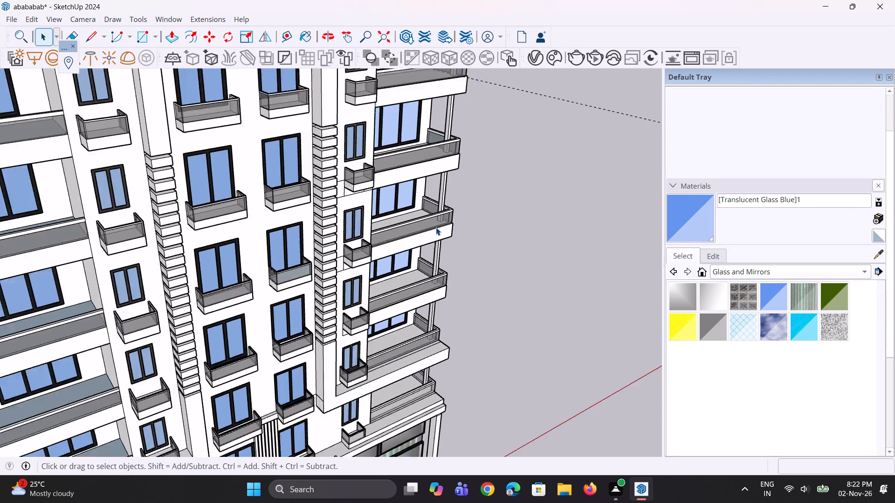
pyautogui.scroll(-10, 436, 227)
pyautogui.scroll(7, 455, 100)
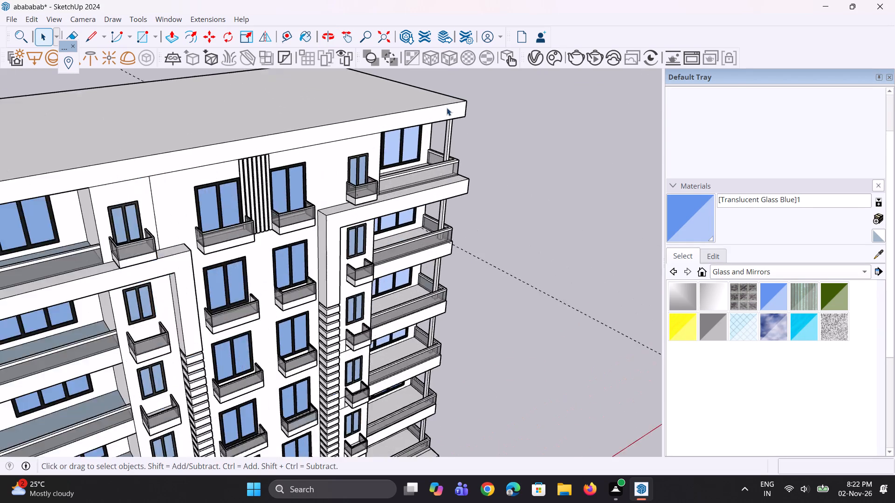
pyautogui.scroll(6, 447, 108)
pyautogui.press('p')
pyautogui.scroll(8, 441, 172)
pyautogui.click(447, 167)
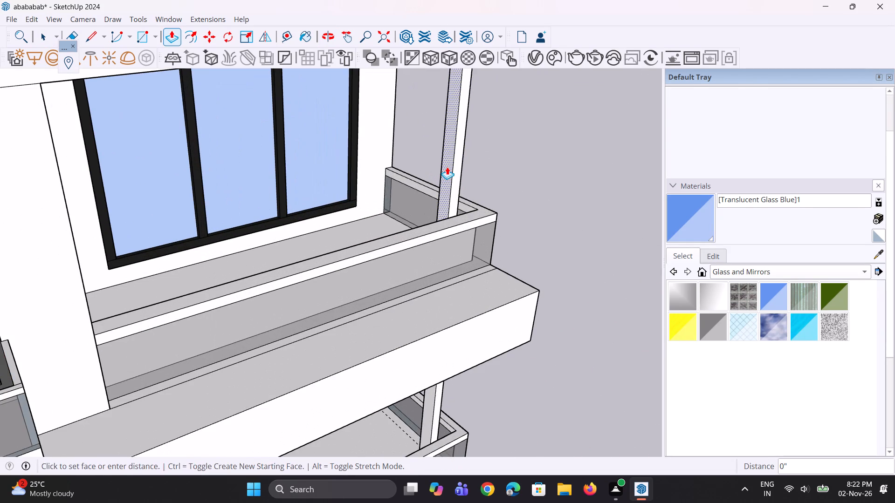
pyautogui.click(441, 167)
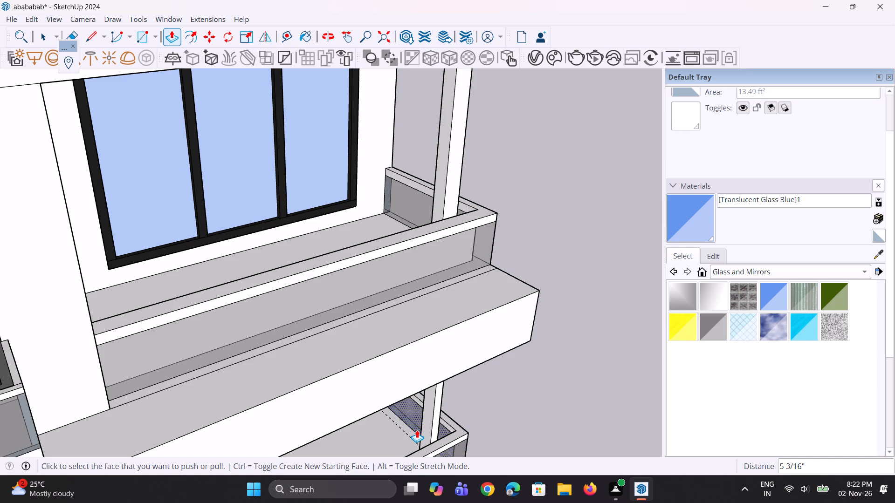
pyautogui.doubleClick(426, 418)
# Widen the right-end balcony posts on the third, fourth and fifth floors from the top by the same amount.
pyautogui.scroll(-10, 350, 310)
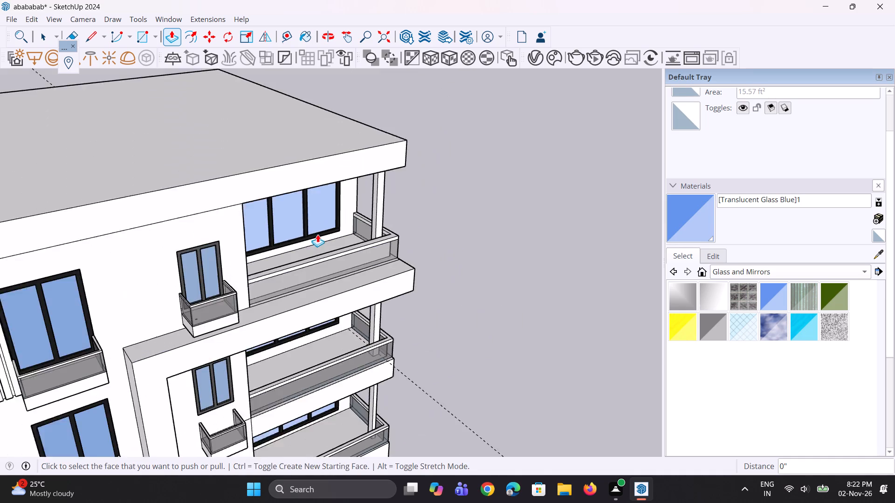
pyautogui.scroll(8, 355, 393)
pyautogui.doubleClick(380, 396)
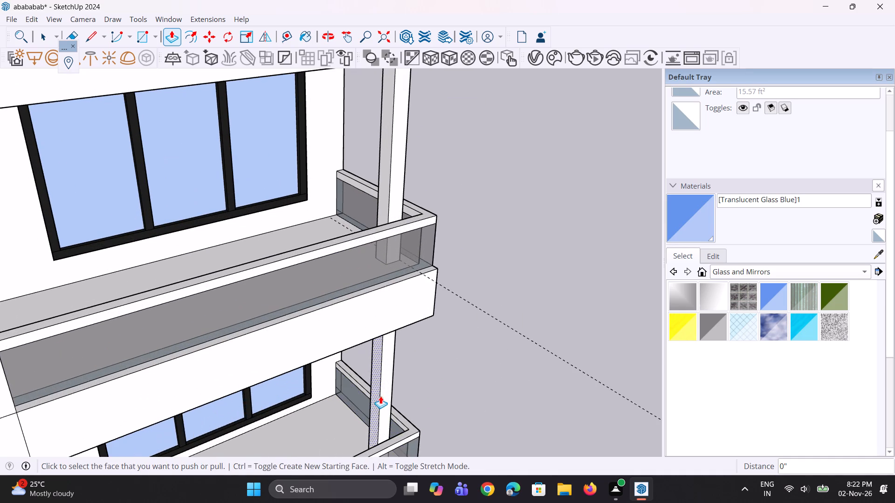
pyautogui.scroll(-16, 293, 199)
pyautogui.scroll(8, 333, 275)
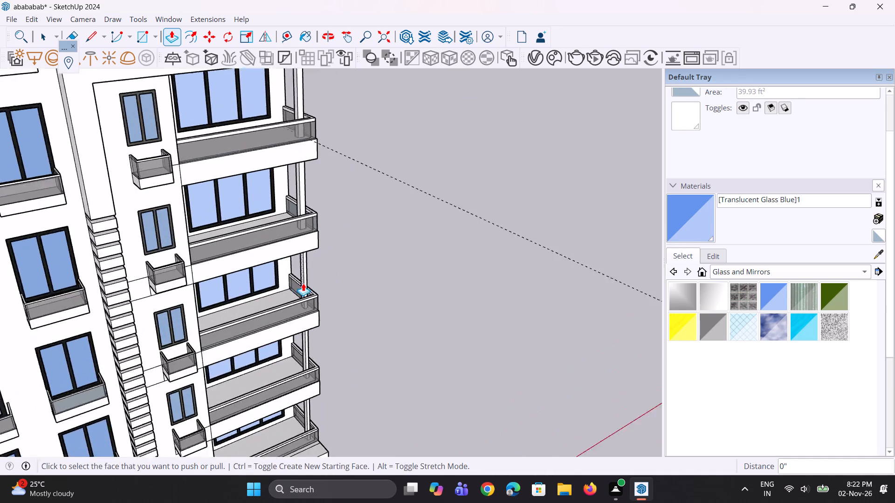
pyautogui.scroll(7, 303, 283)
pyautogui.doubleClick(303, 283)
pyautogui.scroll(-6, 309, 240)
pyautogui.scroll(4, 308, 451)
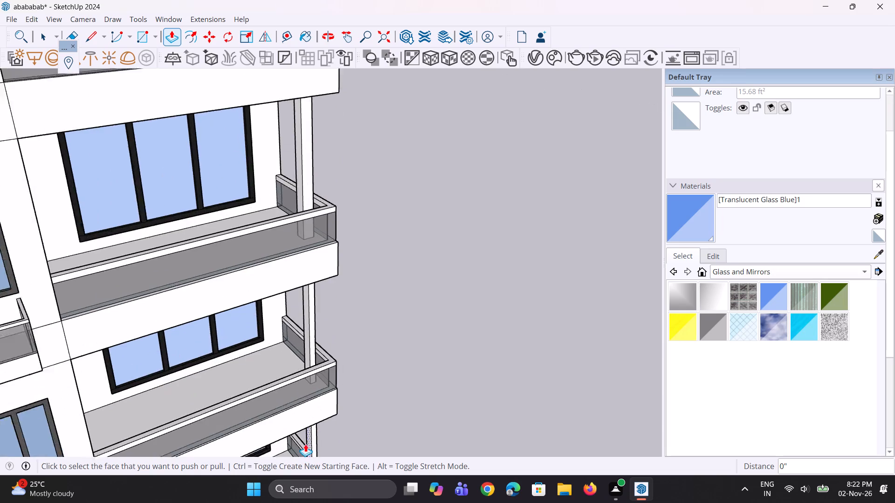
pyautogui.scroll(9, 296, 313)
pyautogui.doubleClick(321, 333)
# Widen the remaining two right-end balcony posts on the lowest apartment floors by the same amount.
pyautogui.scroll(-5, 317, 302)
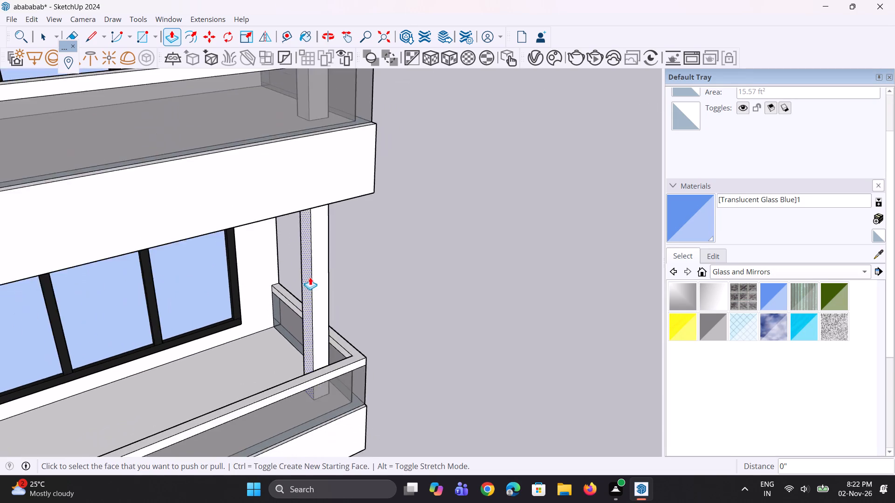
pyautogui.scroll(-6, 310, 277)
pyautogui.scroll(4, 332, 397)
pyautogui.scroll(4, 296, 428)
pyautogui.doubleClick(319, 420)
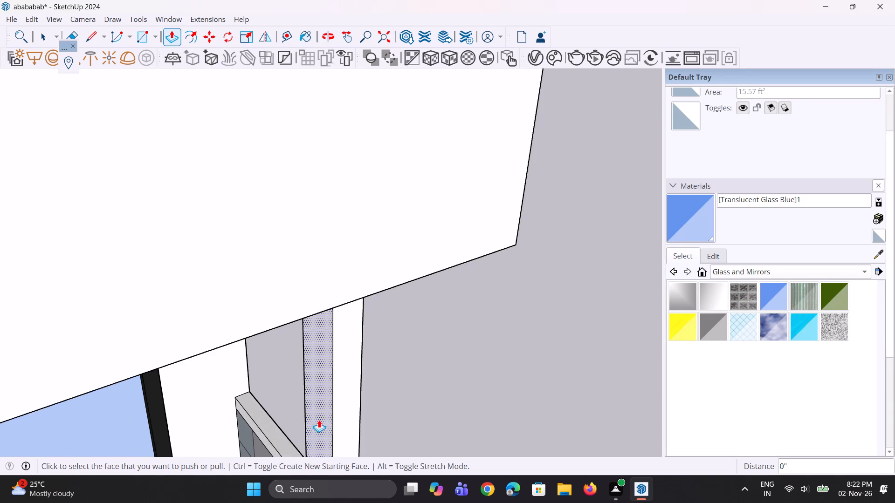
pyautogui.scroll(-17, 321, 207)
pyautogui.scroll(-5, 315, 177)
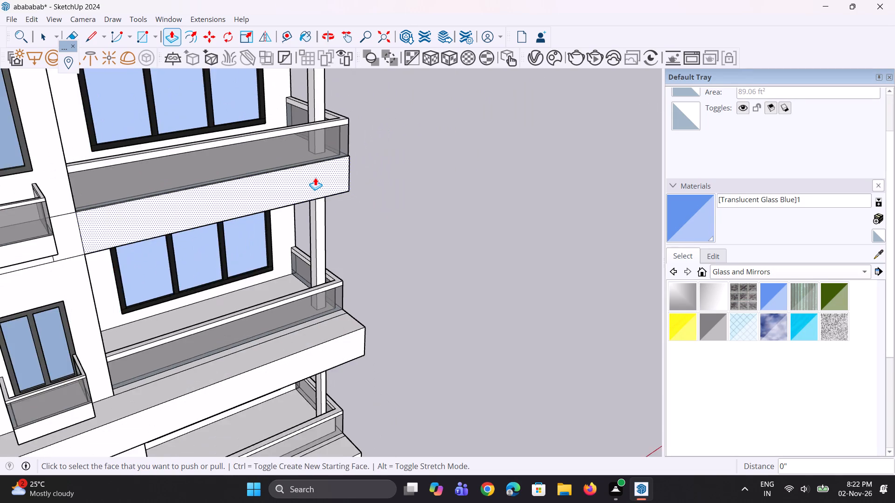
pyautogui.scroll(-3, 315, 177)
pyautogui.scroll(4, 296, 327)
pyautogui.scroll(9, 331, 379)
pyautogui.doubleClick(327, 360)
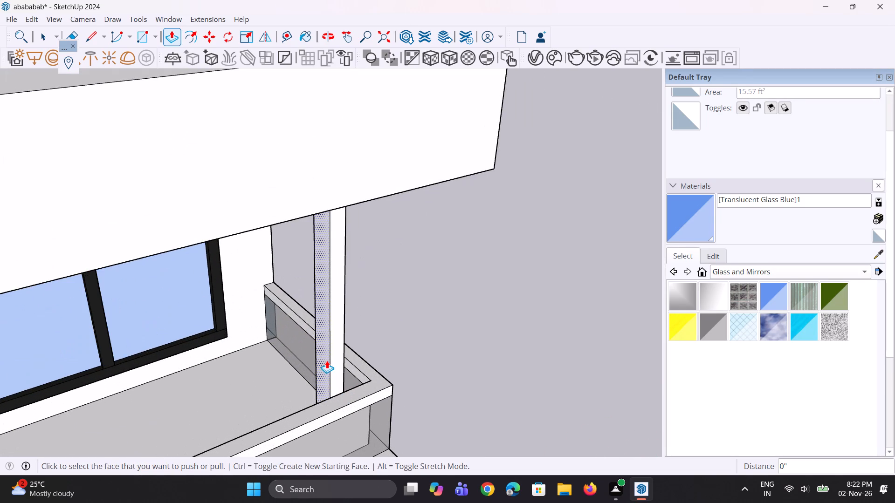
pyautogui.scroll(-11, 284, 278)
pyautogui.scroll(-6, 301, 377)
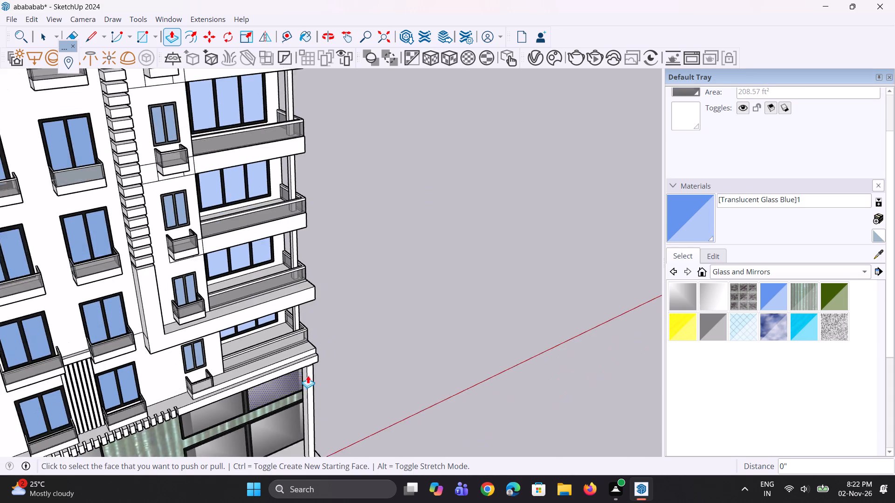
# Save the model with the widened balcony posts.
pyautogui.scroll(1, 323, 370)
pyautogui.moveTo(323, 370); pyautogui.dragTo(277, 360, button='middle')
pyautogui.scroll(-5, 316, 399)
pyautogui.moveTo(319, 378); pyautogui.dragTo(302, 326, button='middle')
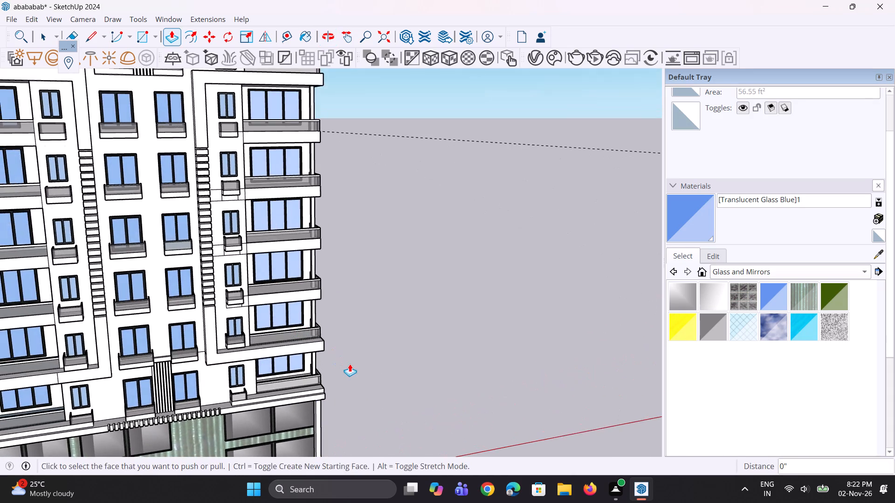
pyautogui.scroll(-4, 350, 364)
pyautogui.hotkey('ctrl', 's')
pyautogui.press('space')
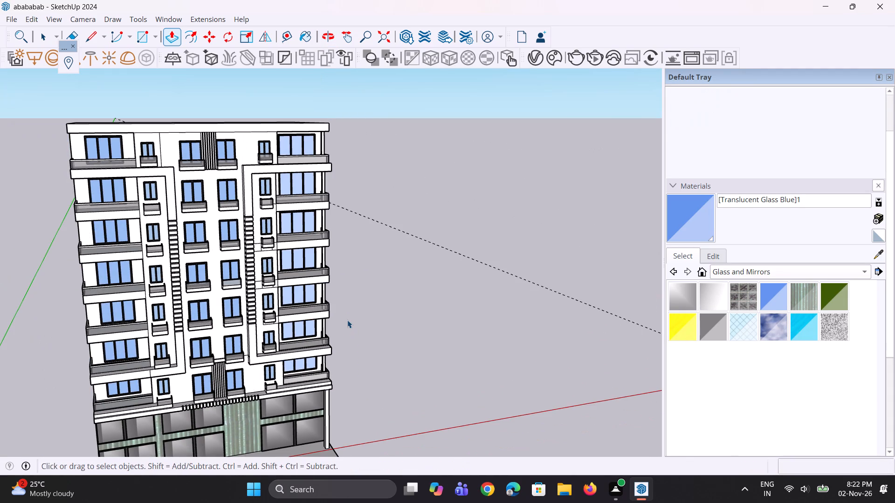
pyautogui.press('space')
pyautogui.press('space')
pyautogui.click(347, 320)
# Delete all construction guides from the model.
pyautogui.scroll(-5, 344, 316)
pyautogui.moveTo(360, 295); pyautogui.dragTo(348, 300, button='middle')
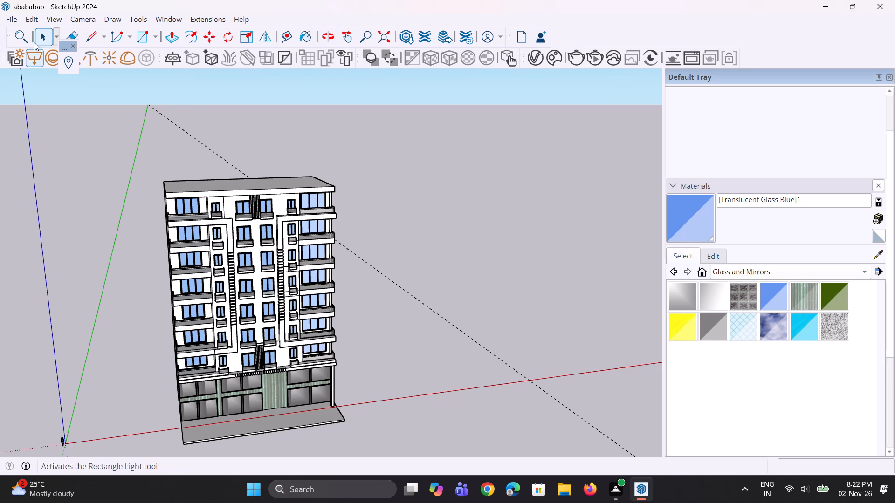
pyautogui.click(33, 21)
pyautogui.click(62, 136)
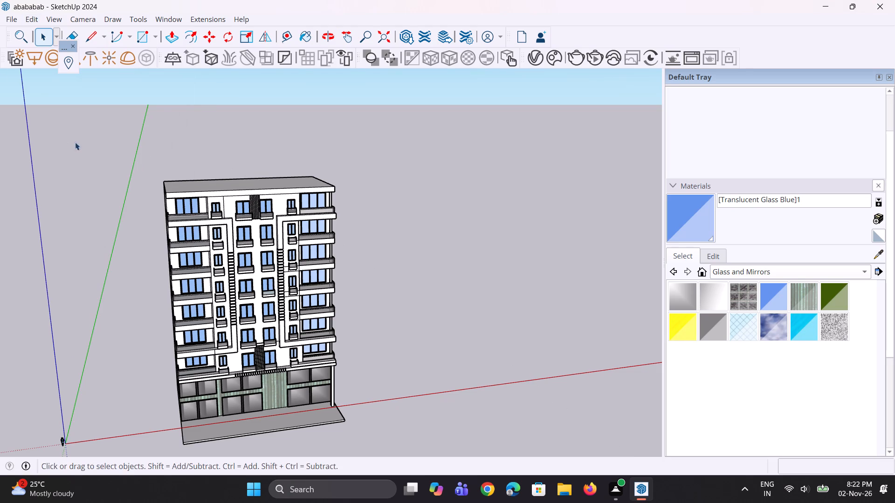
# Examine the whole front facade from a distance, then the balconies and central slats up close.
pyautogui.click(419, 303)
pyautogui.moveTo(405, 264); pyautogui.dragTo(377, 210, button='middle')
pyautogui.scroll(1, 404, 262)
pyautogui.scroll(-5, 339, 327)
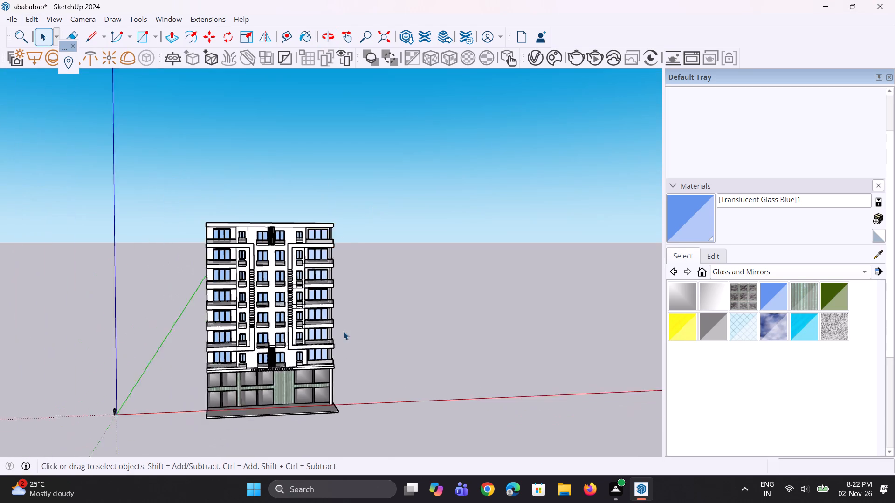
pyautogui.scroll(3, 320, 301)
pyautogui.scroll(5, 281, 351)
pyautogui.moveTo(230, 397); pyautogui.dragTo(251, 420, button='middle')
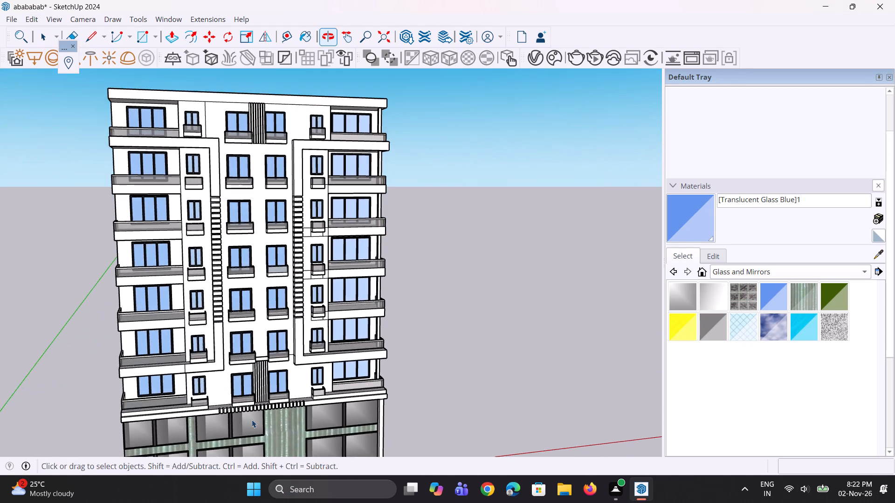
pyautogui.scroll(-4, 261, 417)
pyautogui.scroll(14, 255, 359)
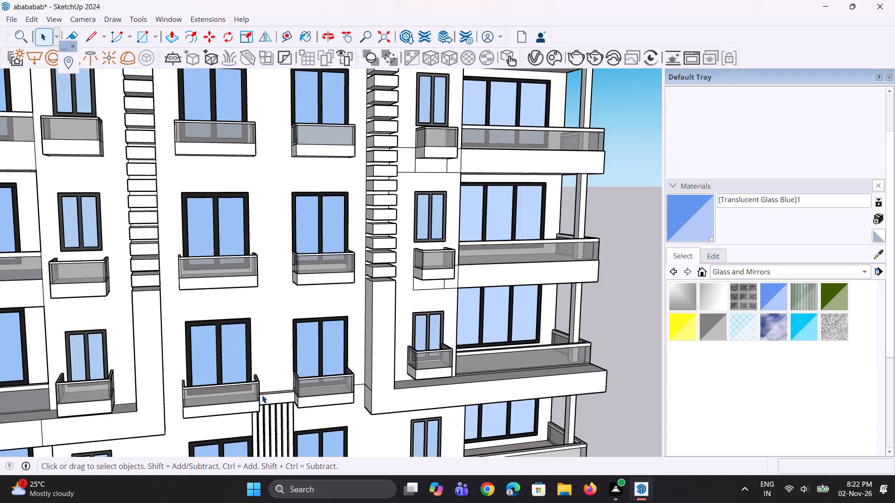
pyautogui.scroll(10, 265, 397)
pyautogui.moveTo(299, 405); pyautogui.dragTo(273, 411, button='middle')
pyautogui.scroll(-5, 286, 442)
pyautogui.scroll(-17, 283, 426)
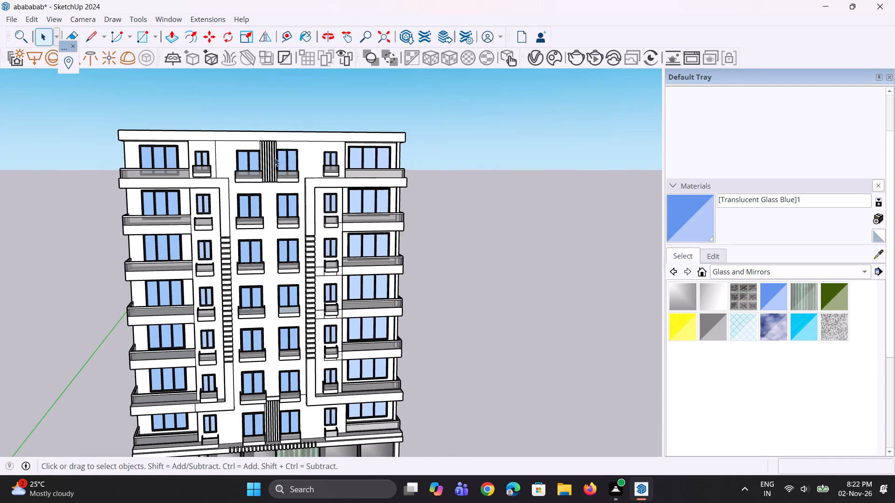
# Erase the stray edge near the foot of the leftmost slat's side face beside the top-floor central balcony.
pyautogui.scroll(9, 275, 158)
pyautogui.moveTo(267, 210); pyautogui.dragTo(413, 202, button='middle')
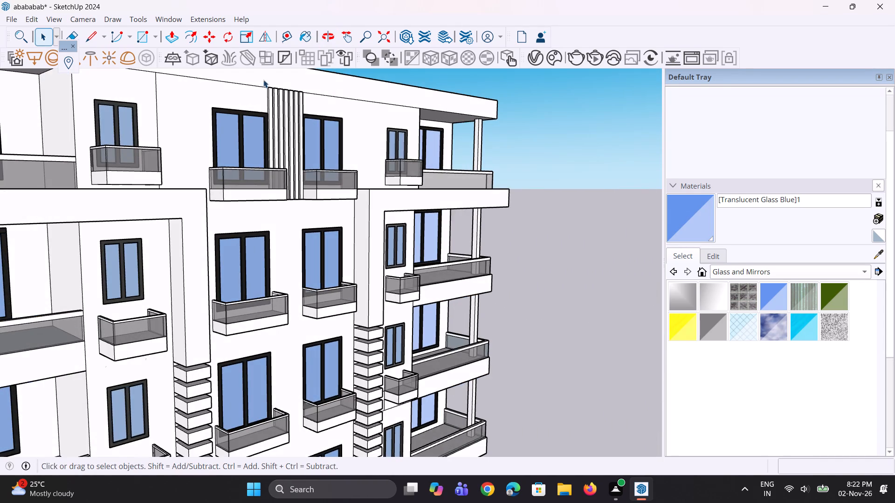
pyautogui.scroll(7, 257, 73)
pyautogui.scroll(3, 270, 112)
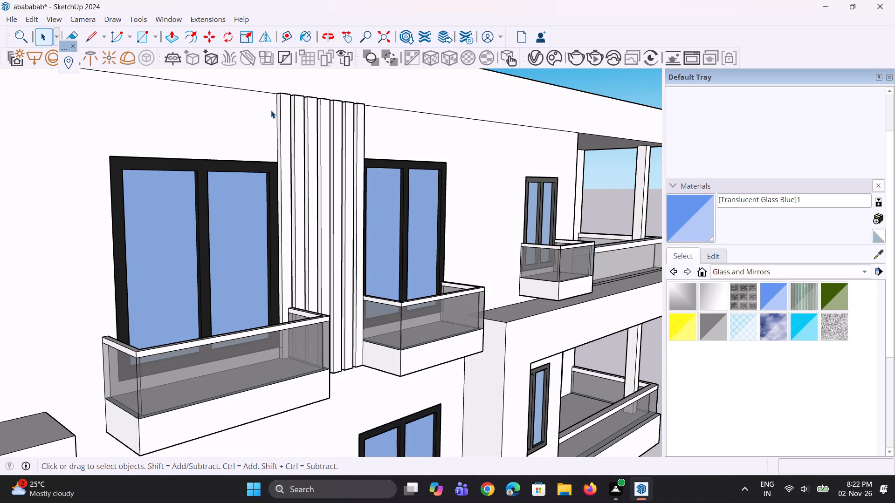
pyautogui.scroll(2, 271, 110)
pyautogui.scroll(-1, 271, 110)
pyautogui.moveTo(271, 110); pyautogui.dragTo(365, 160, button='middle')
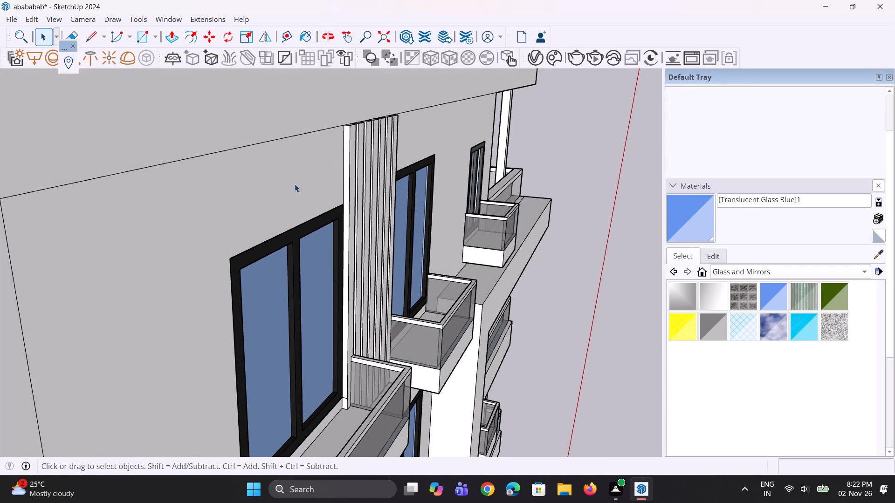
pyautogui.scroll(-5, 206, 228)
pyautogui.scroll(5, 311, 350)
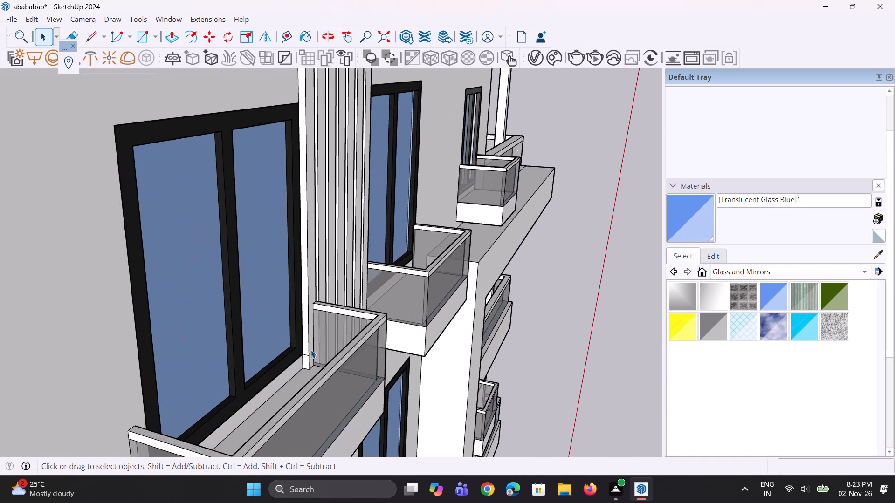
pyautogui.scroll(11, 310, 355)
pyautogui.press('e')
pyautogui.scroll(7, 309, 355)
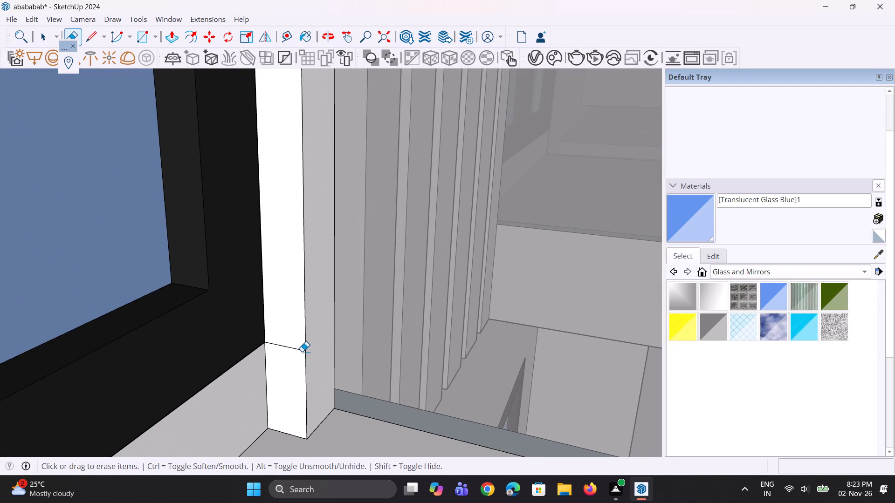
pyautogui.click(302, 351)
pyautogui.scroll(-5, 212, 367)
pyautogui.moveTo(353, 344); pyautogui.dragTo(158, 387, button='middle')
pyautogui.scroll(1, 111, 337)
pyautogui.scroll(-6, 86, 318)
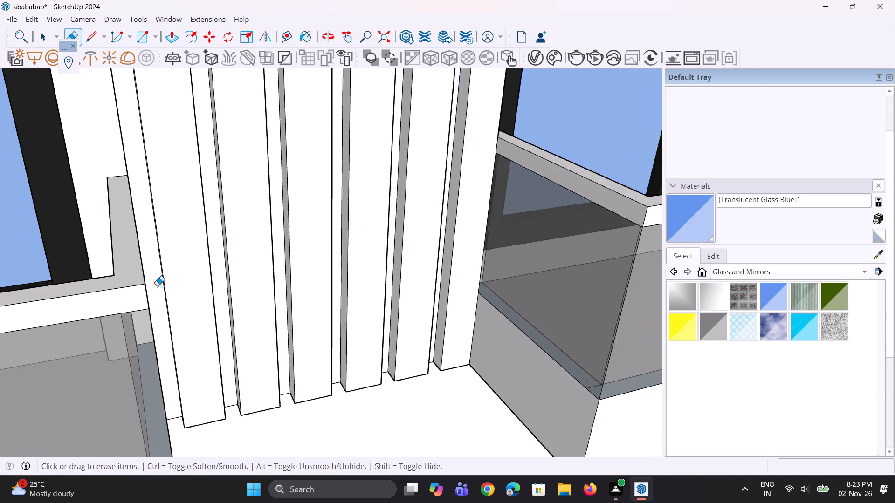
# Examine the feet of the top-floor central slats from both sides, and the balconies flanking them.
pyautogui.moveTo(298, 264); pyautogui.dragTo(163, 329, button='middle')
pyautogui.scroll(2, 457, 355)
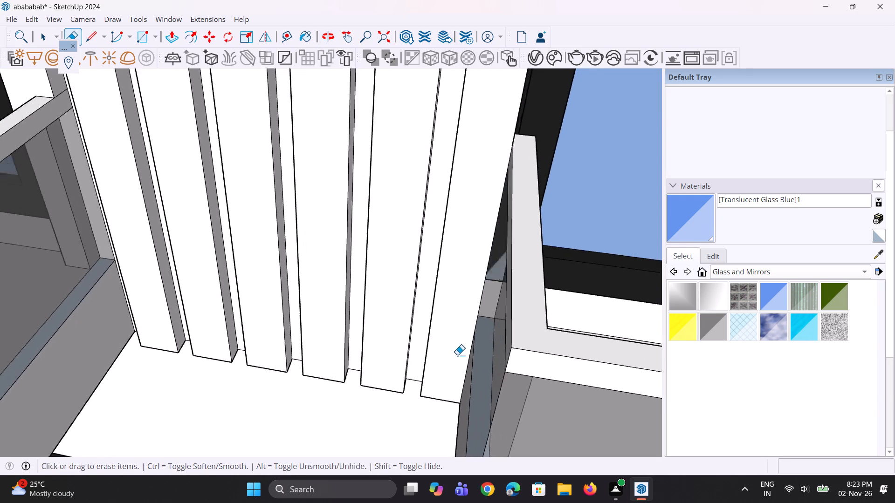
pyautogui.scroll(2, 457, 355)
pyautogui.scroll(1, 429, 391)
pyautogui.moveTo(429, 391); pyautogui.dragTo(546, 319, button='middle')
pyautogui.scroll(-5, 497, 322)
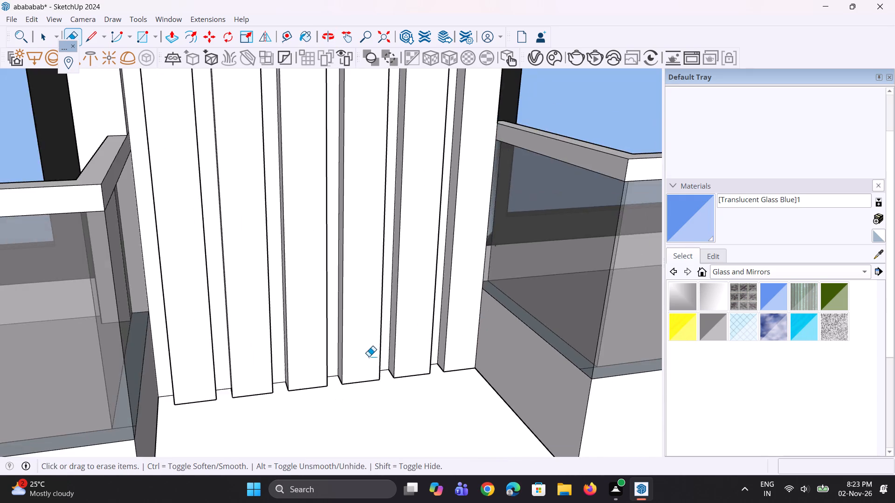
pyautogui.scroll(-11, 317, 360)
pyautogui.moveTo(248, 360); pyautogui.dragTo(241, 337, button='middle')
pyautogui.scroll(-11, 222, 390)
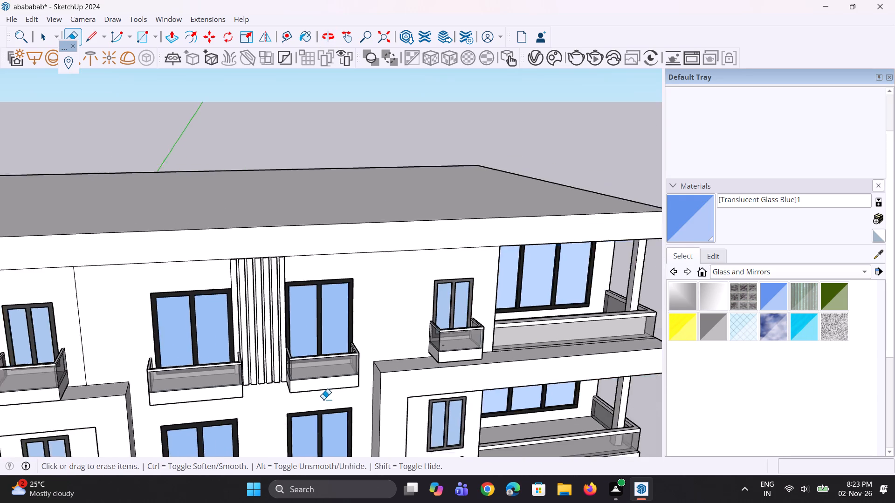
pyautogui.scroll(1, 324, 399)
pyautogui.moveTo(320, 391); pyautogui.dragTo(298, 326, button='middle')
pyautogui.press('space')
pyautogui.press('space')
pyautogui.press('space')
pyautogui.click(405, 168)
# Examine the whole front facade and the roof slab from a distance and from several angles.
pyautogui.moveTo(400, 325); pyautogui.dragTo(337, 312, button='middle')
pyautogui.scroll(-6, 332, 305)
pyautogui.scroll(-5, 398, 314)
pyautogui.scroll(4, 479, 385)
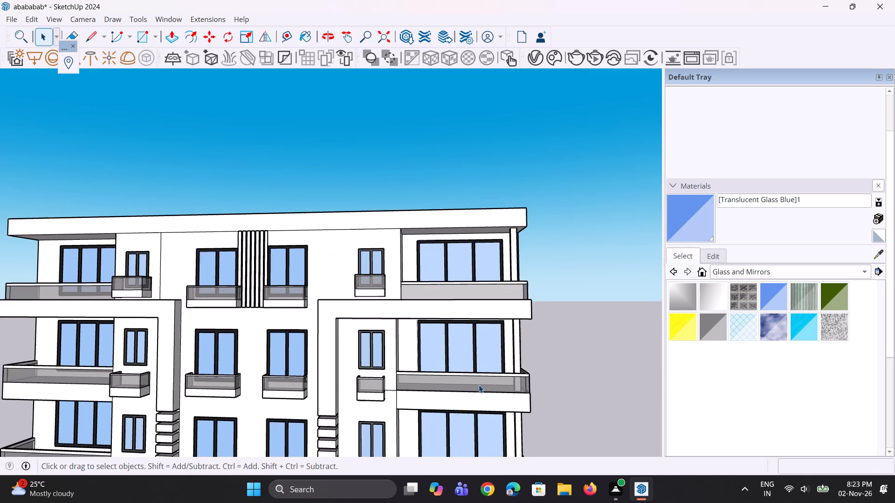
pyautogui.moveTo(487, 377); pyautogui.dragTo(441, 373, button='middle')
pyautogui.scroll(1, 487, 377)
pyautogui.scroll(-5, 351, 218)
pyautogui.moveTo(382, 352); pyautogui.dragTo(420, 351, button='middle')
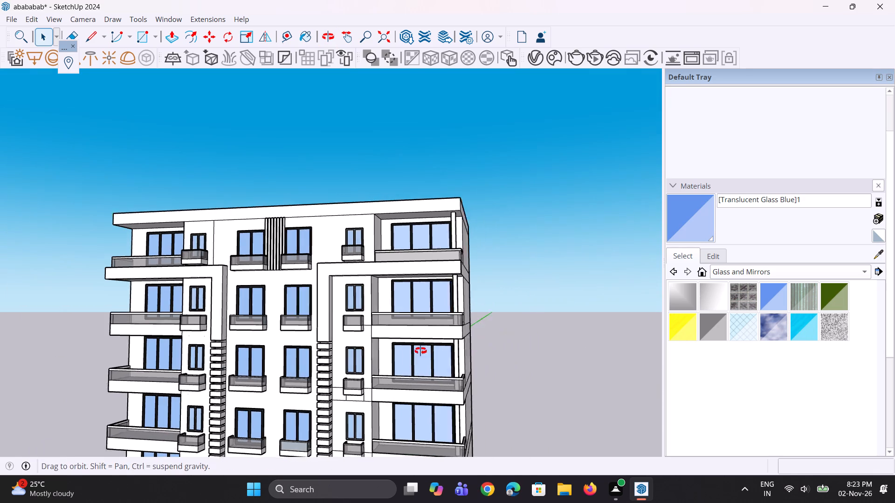
pyautogui.moveTo(420, 351); pyautogui.dragTo(478, 324, button='middle')
pyautogui.scroll(-6, 456, 285)
pyautogui.moveTo(434, 301); pyautogui.dragTo(420, 344, button='middle')
pyautogui.scroll(1, 411, 414)
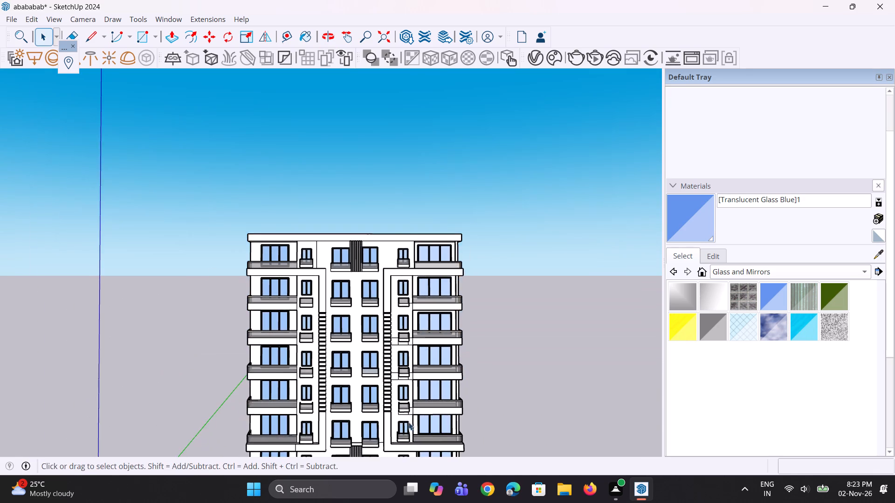
pyautogui.scroll(2, 408, 422)
pyautogui.scroll(3, 321, 421)
pyautogui.scroll(-9, 367, 362)
pyautogui.middleClick(330, 393)
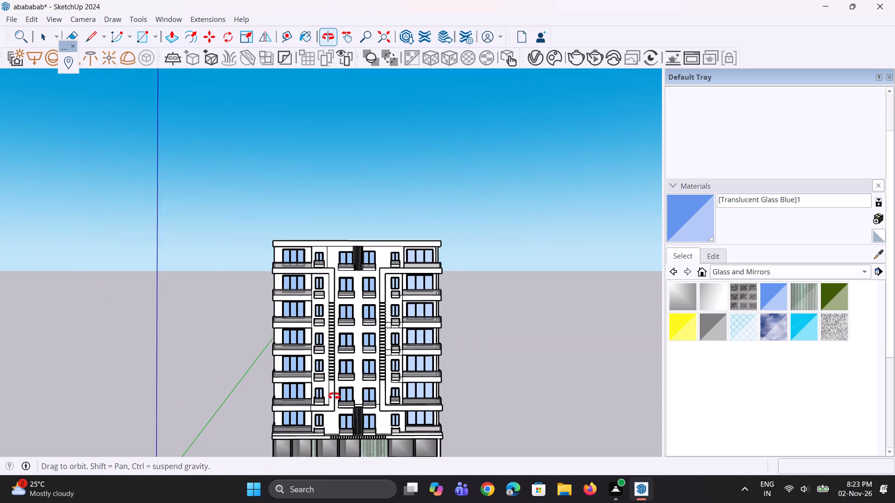
pyautogui.scroll(-3, 348, 360)
pyautogui.scroll(-3, 342, 433)
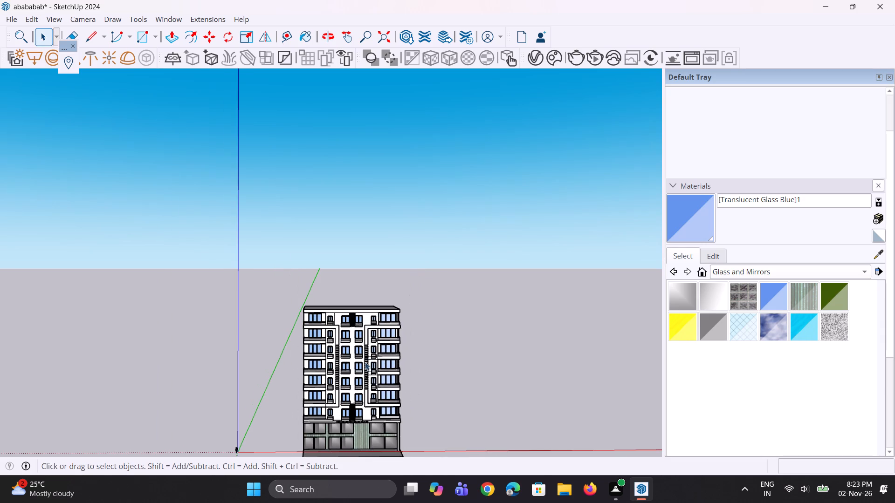
pyautogui.scroll(-5, 380, 287)
pyautogui.scroll(5, 379, 383)
pyautogui.scroll(4, 329, 289)
pyautogui.scroll(3, 328, 251)
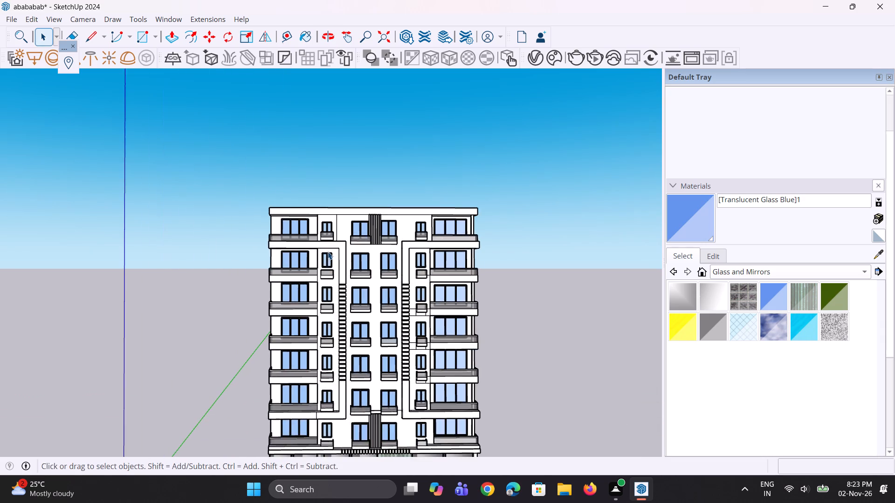
pyautogui.scroll(1, 292, 284)
pyautogui.moveTo(295, 285); pyautogui.dragTo(388, 293, button='middle')
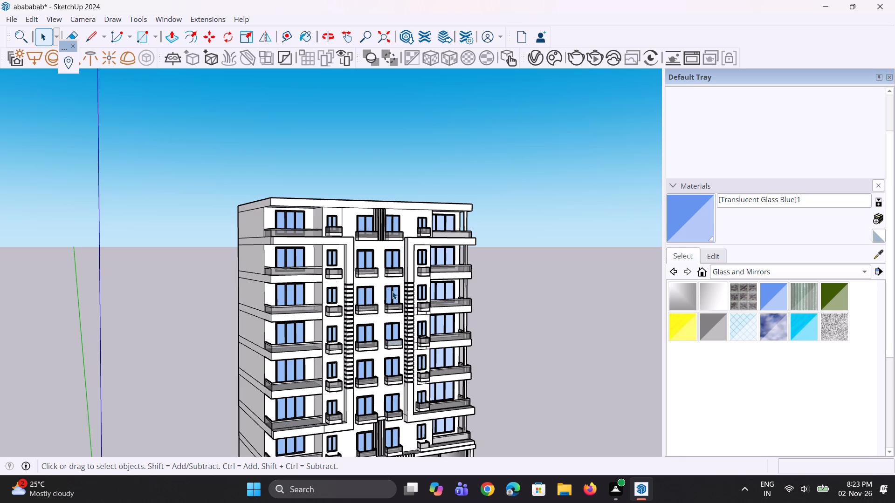
pyautogui.scroll(-1, 368, 204)
pyautogui.moveTo(367, 203); pyautogui.dragTo(365, 255, button='middle')
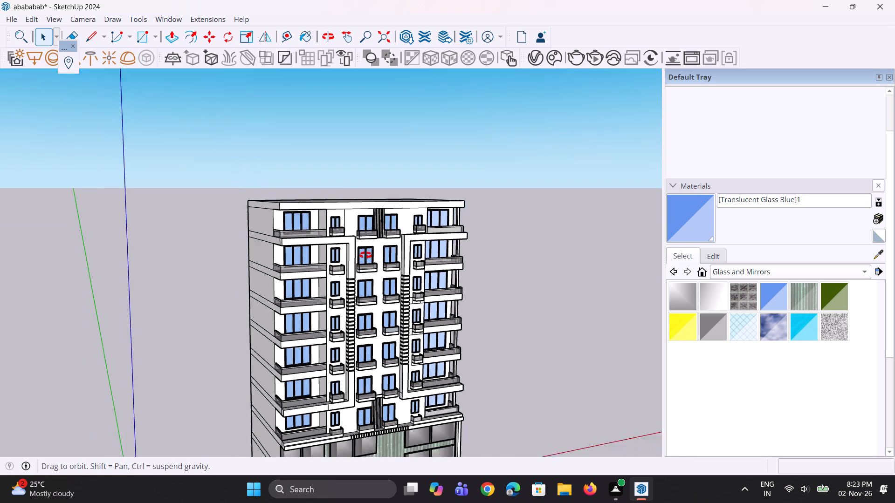
pyautogui.moveTo(365, 255); pyautogui.dragTo(367, 262, button='middle')
pyautogui.scroll(8, 350, 189)
# Copy the roof's long front edge 1' 6" inward across the roof surface.
pyautogui.click(309, 217)
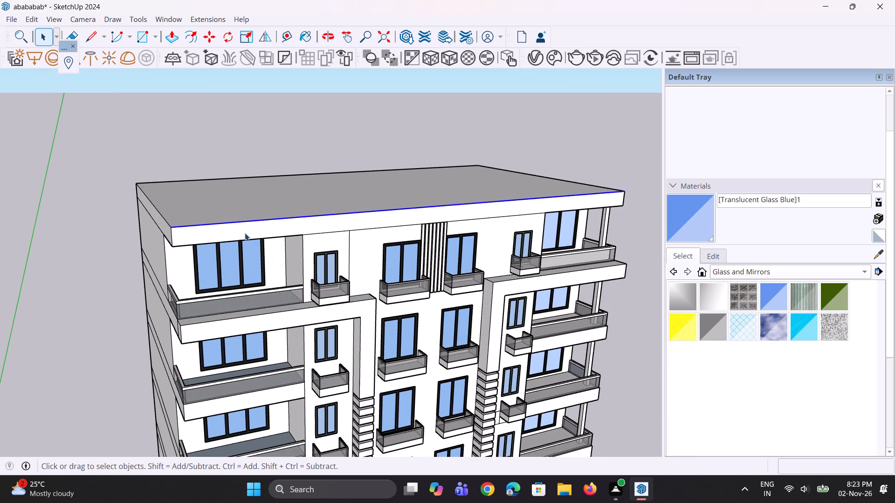
pyautogui.moveTo(245, 233); pyautogui.dragTo(500, 363, button='middle')
pyautogui.scroll(3, 381, 360)
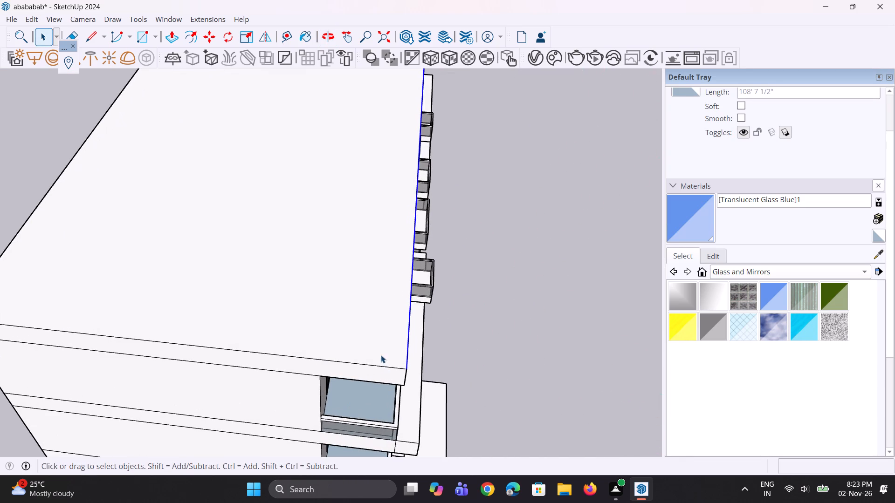
pyautogui.press('m')
pyautogui.scroll(4, 381, 362)
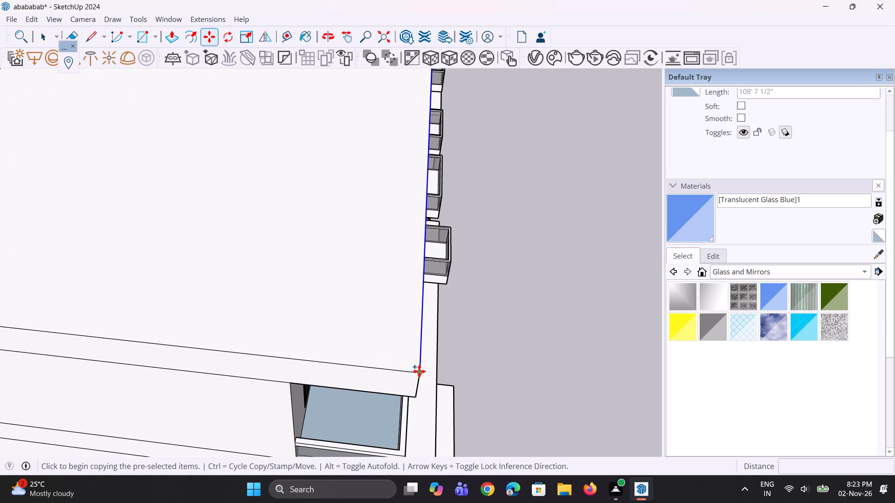
pyautogui.click(419, 371)
pyautogui.click(407, 370)
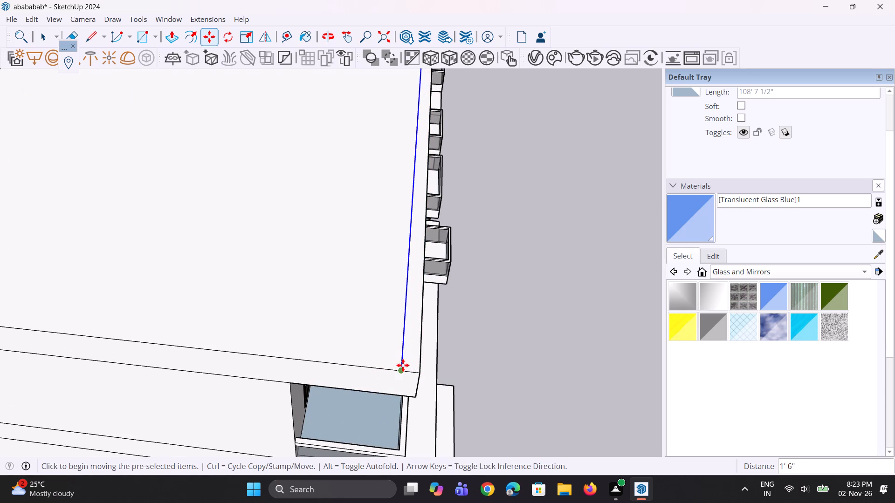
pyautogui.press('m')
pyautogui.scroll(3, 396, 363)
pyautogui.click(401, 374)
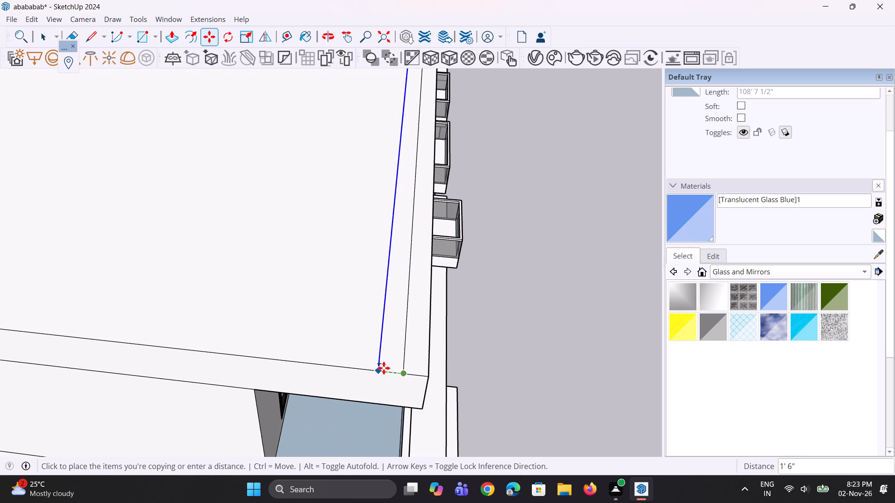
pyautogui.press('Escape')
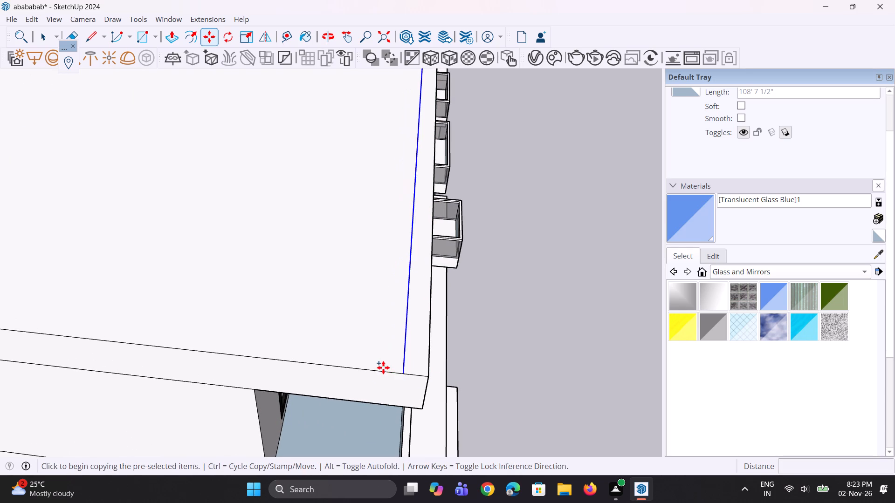
# Move the copied roof line about 9 5/8" back toward the front edge along the green axis.
pyautogui.scroll(-6, 375, 376)
pyautogui.scroll(1, 399, 388)
pyautogui.moveTo(389, 379); pyautogui.dragTo(357, 343, button='middle')
pyautogui.scroll(3, 358, 333)
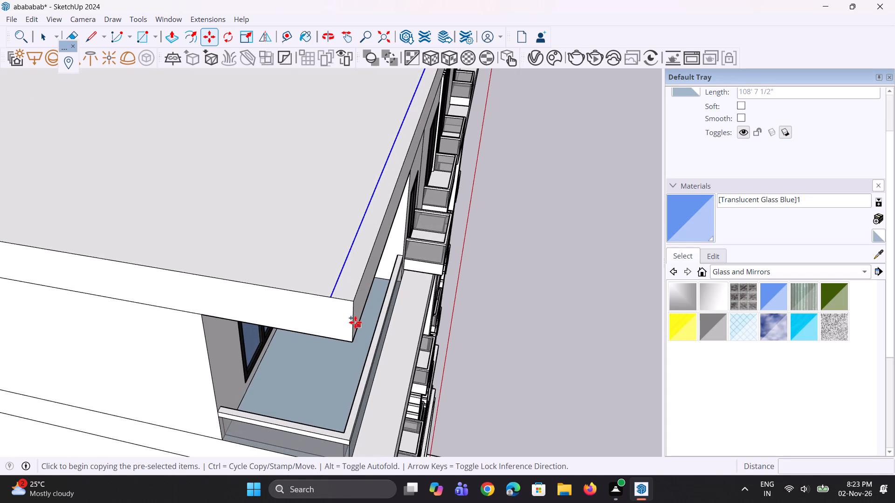
pyautogui.scroll(3, 333, 295)
pyautogui.click(329, 298)
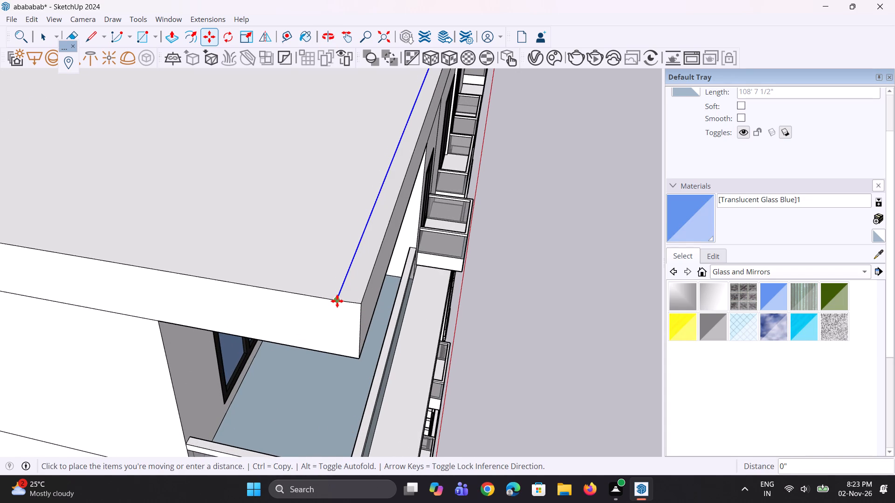
pyautogui.press('Escape')
pyautogui.scroll(4, 323, 302)
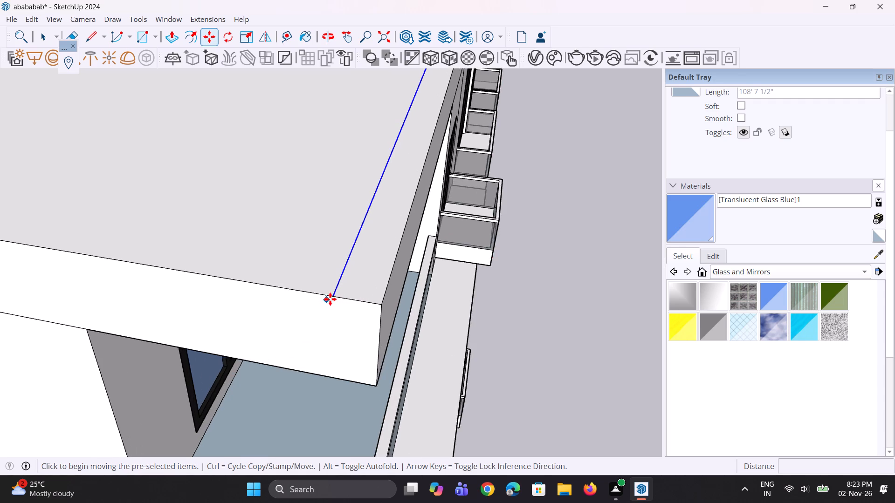
pyautogui.scroll(4, 330, 299)
pyautogui.click(335, 296)
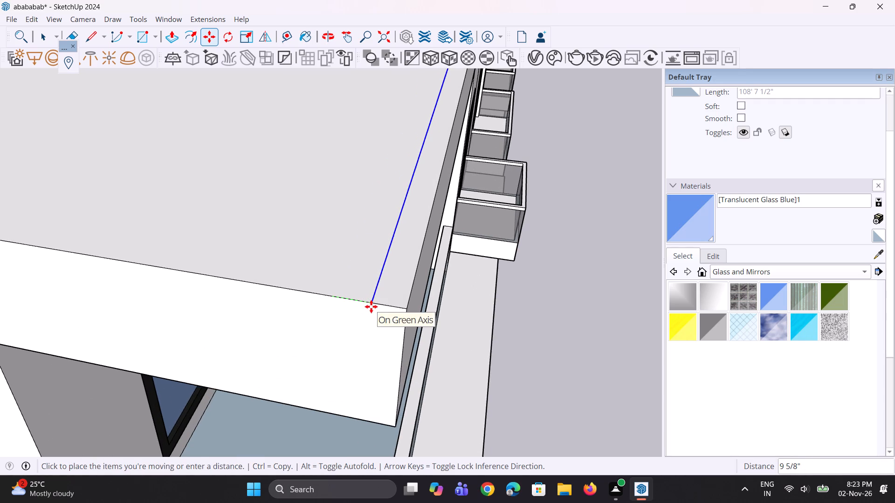
pyautogui.click(371, 306)
pyautogui.press('space')
pyautogui.press('space')
pyautogui.click(524, 345)
# Push/Pull the narrow strip along the roof's front edge up about 3' 4" to form a parapet.
pyautogui.press('p')
pyautogui.scroll(3, 440, 297)
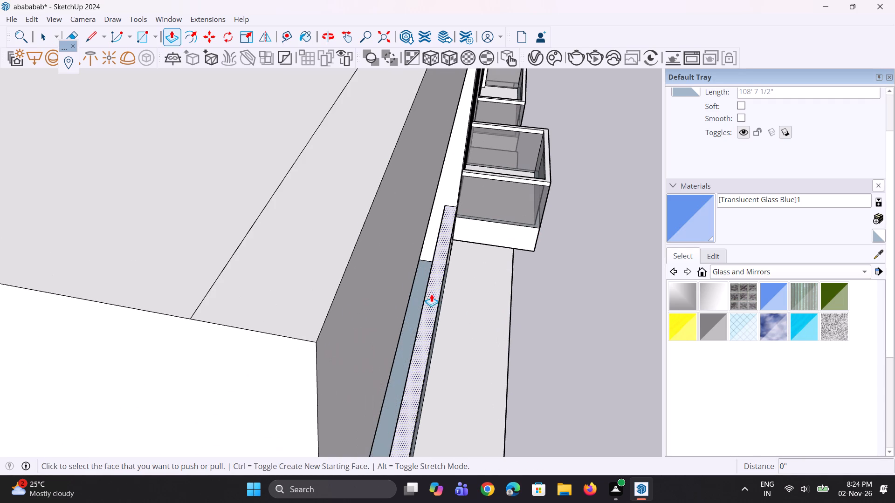
pyautogui.click(327, 281)
pyautogui.scroll(-4, 331, 257)
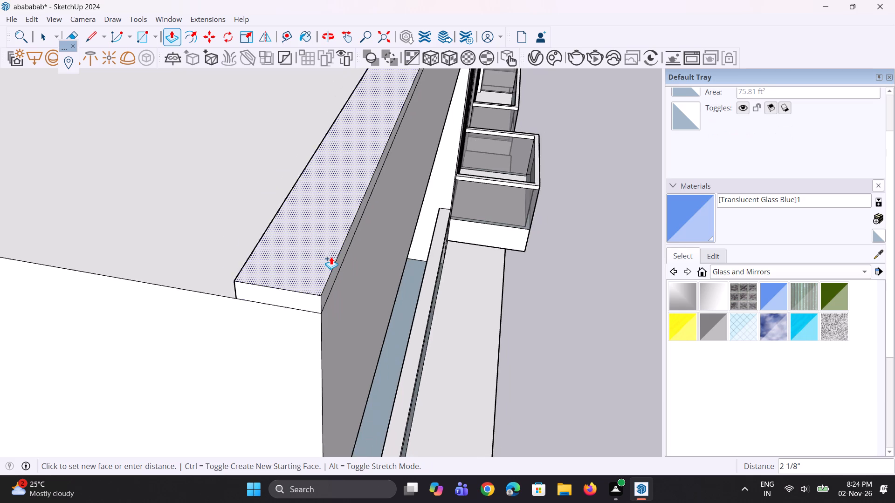
pyautogui.scroll(-18, 331, 257)
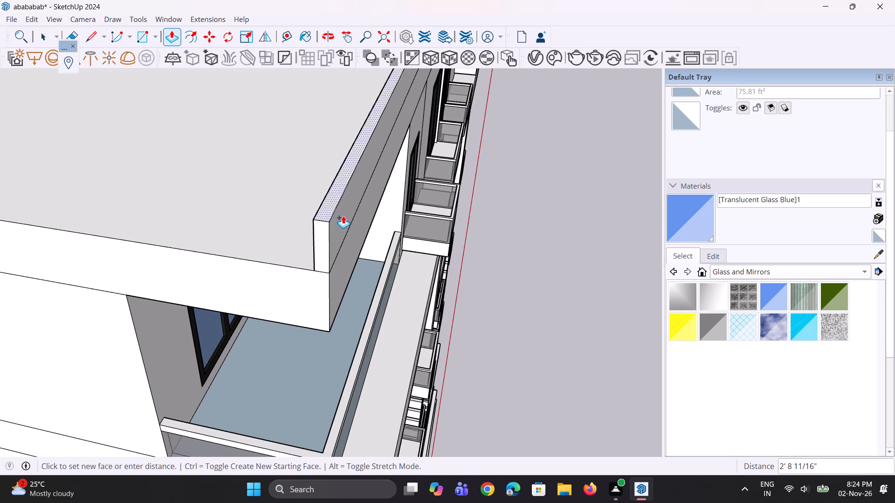
pyautogui.scroll(-4, 342, 219)
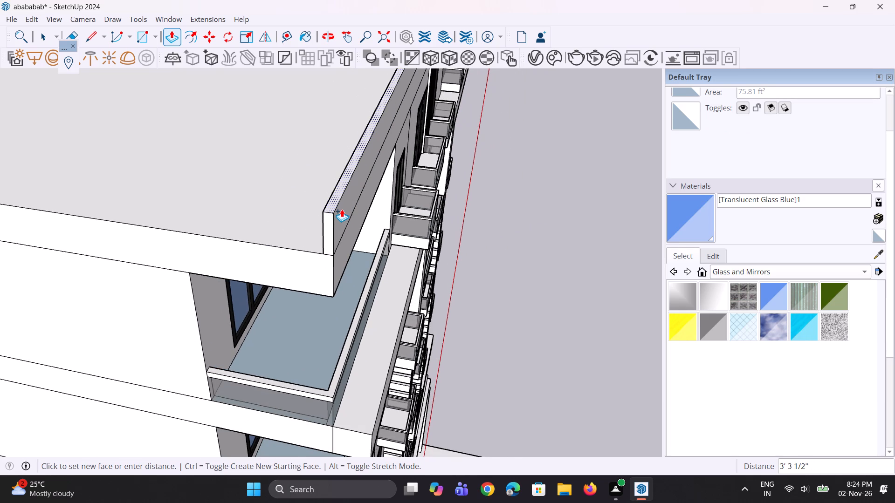
pyautogui.click(342, 209)
# Raise the top face of the front parapet by about another 2 3/8".
pyautogui.moveTo(353, 309); pyautogui.dragTo(236, 314, button='middle')
pyautogui.scroll(-7, 274, 355)
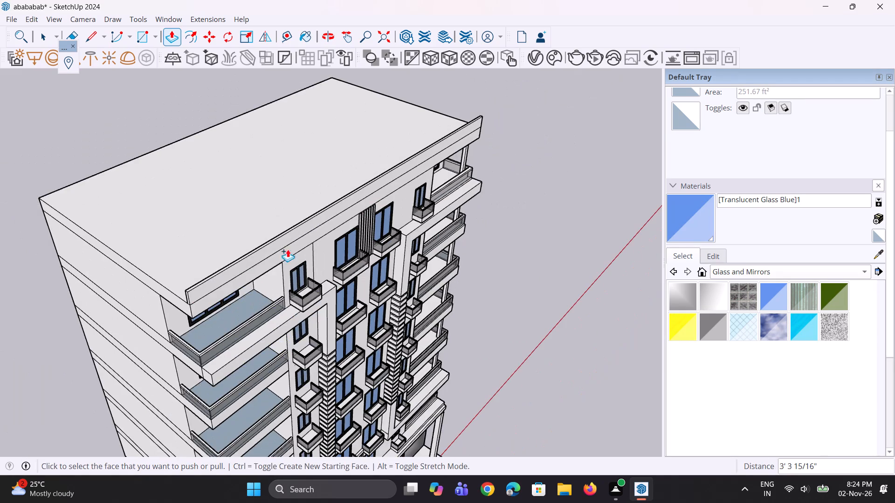
pyautogui.scroll(5, 249, 212)
pyautogui.scroll(8, 182, 324)
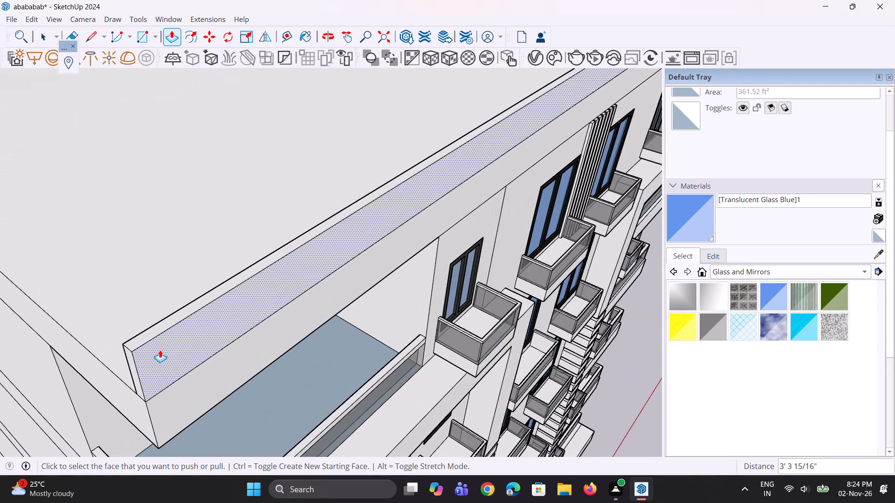
pyautogui.scroll(1, 160, 350)
pyautogui.click(165, 326)
pyautogui.click(165, 322)
pyautogui.scroll(-7, 165, 321)
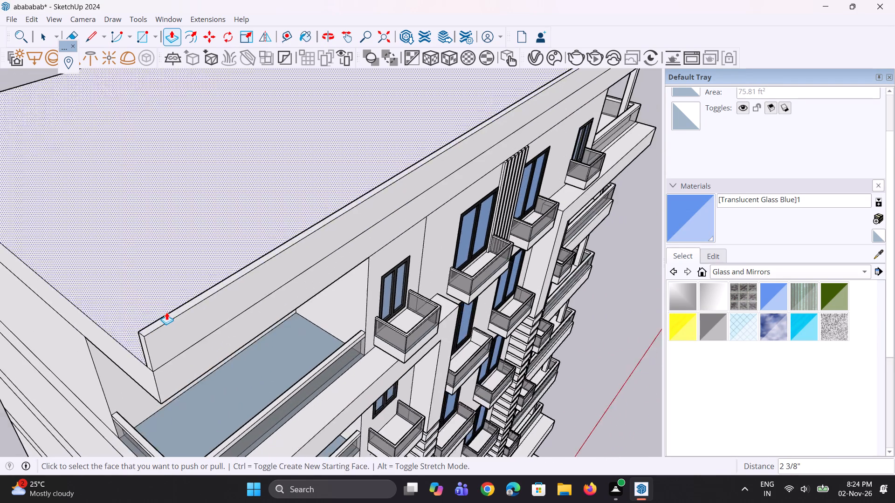
pyautogui.scroll(-5, 166, 312)
pyautogui.press('space')
pyautogui.press('space')
pyautogui.click(574, 351)
# Pull the front parapet's top face up by about another 3 1/2".
pyautogui.moveTo(272, 292); pyautogui.dragTo(222, 226, button='middle')
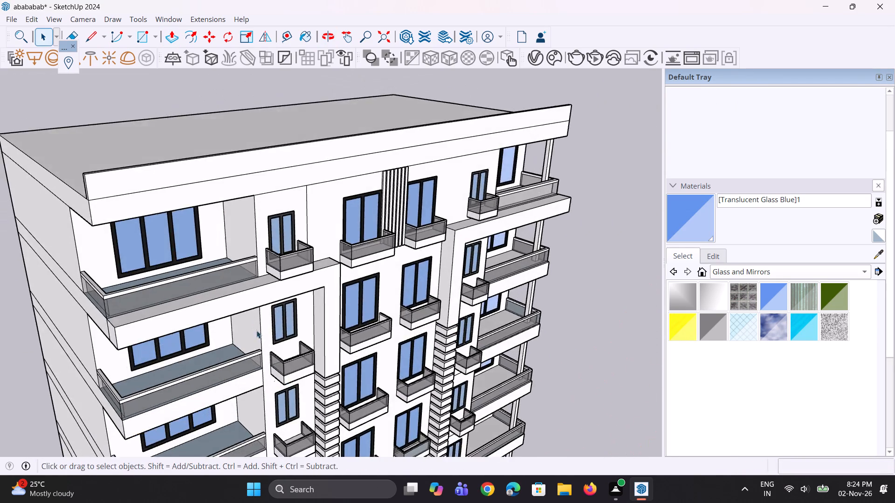
pyautogui.scroll(-4, 262, 340)
pyautogui.scroll(5, 177, 215)
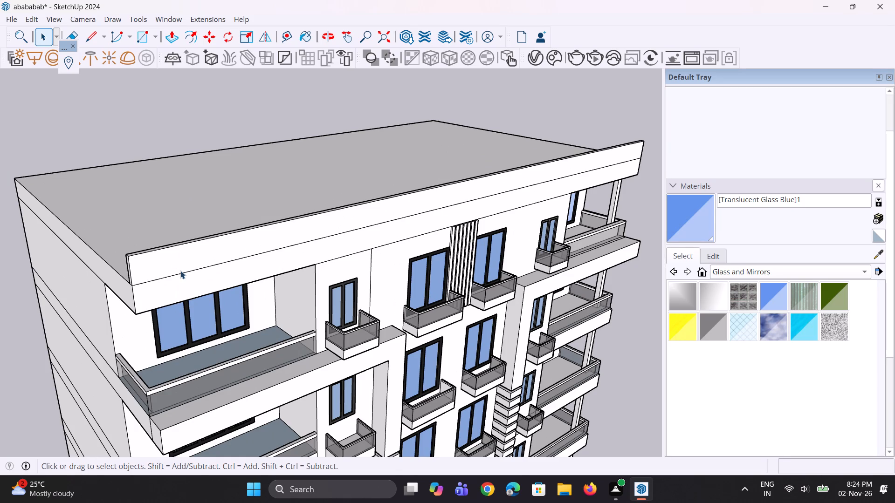
pyautogui.press('p')
pyautogui.scroll(3, 150, 208)
pyautogui.scroll(6, 159, 295)
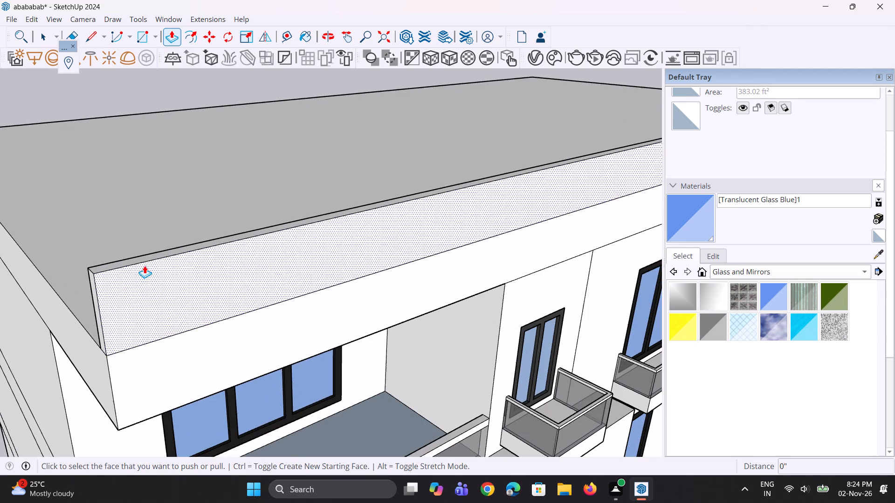
pyautogui.click(145, 259)
pyautogui.click(146, 252)
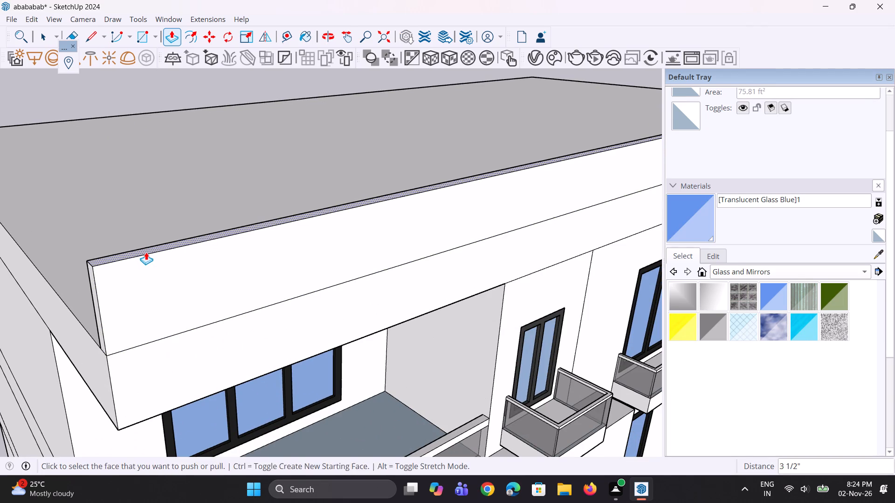
pyautogui.press('space')
pyautogui.press('space')
# Copy the roof edge on the building's left side about 1' 6" inward along the back edge.
pyautogui.click(76, 317)
pyautogui.scroll(-6, 172, 345)
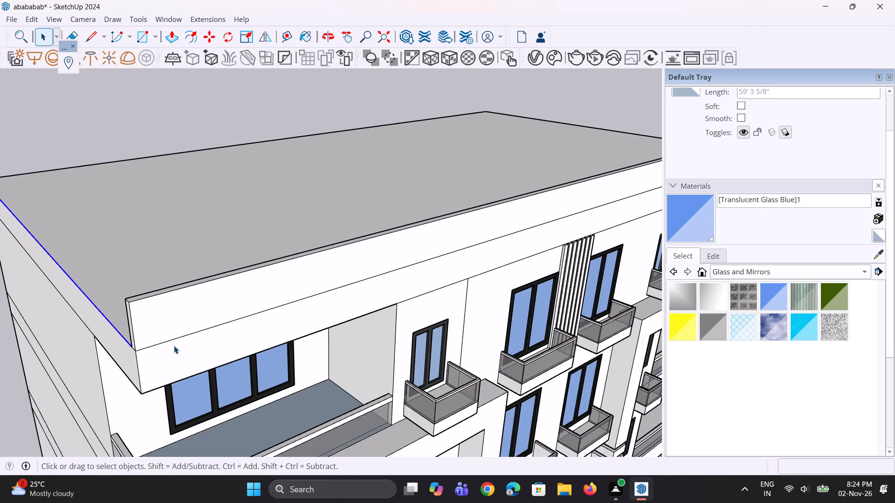
pyautogui.scroll(-5, 174, 346)
pyautogui.scroll(4, 48, 135)
pyautogui.press('m')
pyautogui.scroll(1, 4, 242)
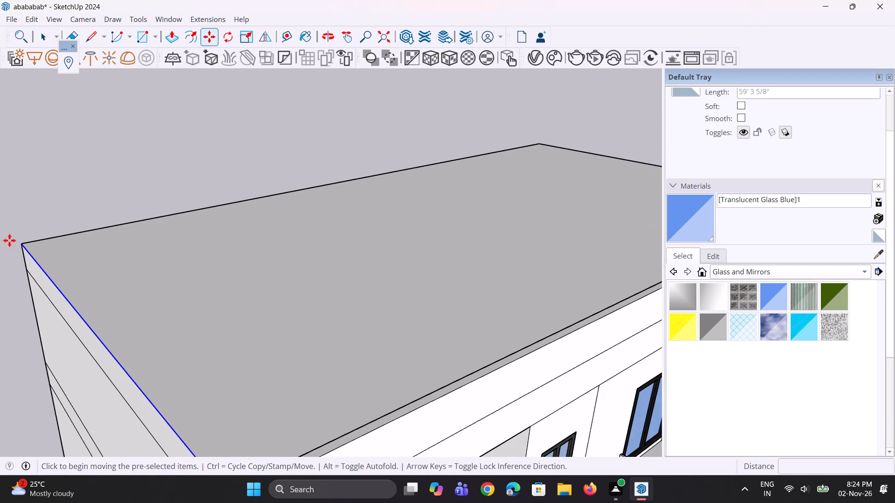
pyautogui.scroll(3, 37, 250)
pyautogui.click(17, 245)
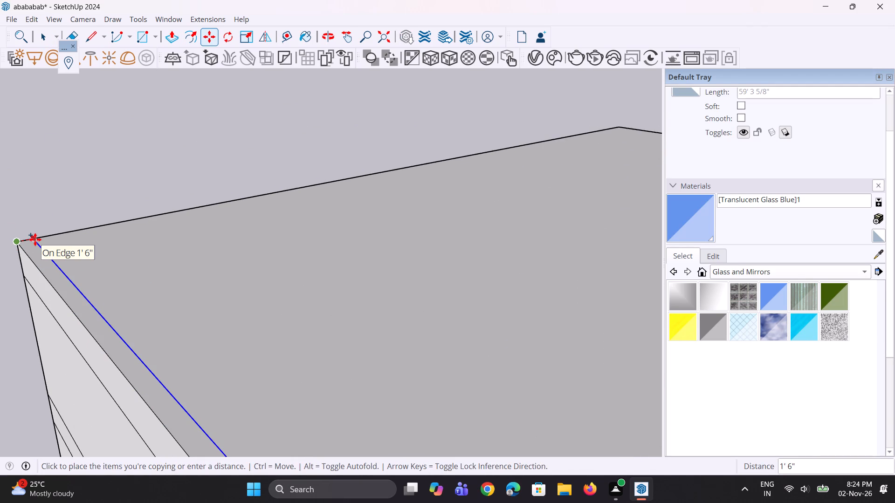
pyautogui.click(35, 239)
pyautogui.scroll(-4, 48, 260)
pyautogui.press('space')
pyautogui.click(89, 201)
pyautogui.press('space')
pyautogui.press('space')
pyautogui.scroll(-3, 43, 231)
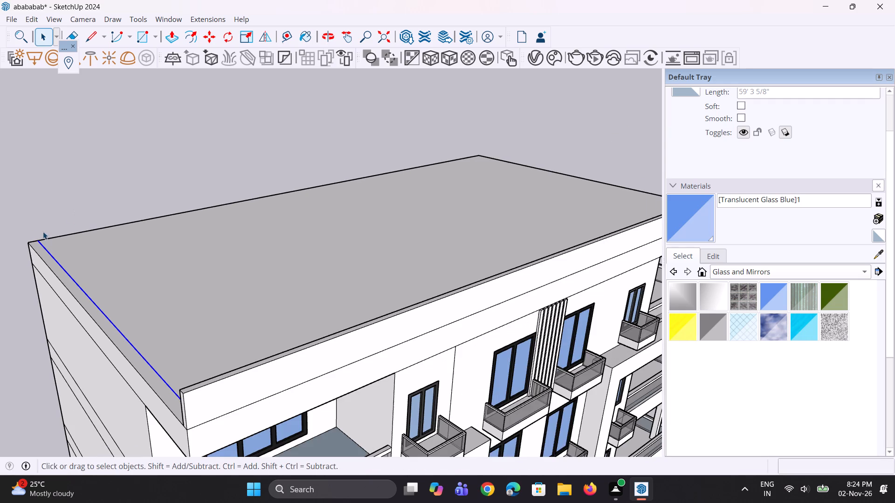
pyautogui.click(46, 228)
# Push/Pull the narrow strip along the roof's left side up to the top of the front parapet.
pyautogui.moveTo(52, 258); pyautogui.dragTo(349, 313, button='middle')
pyautogui.scroll(-4, 280, 241)
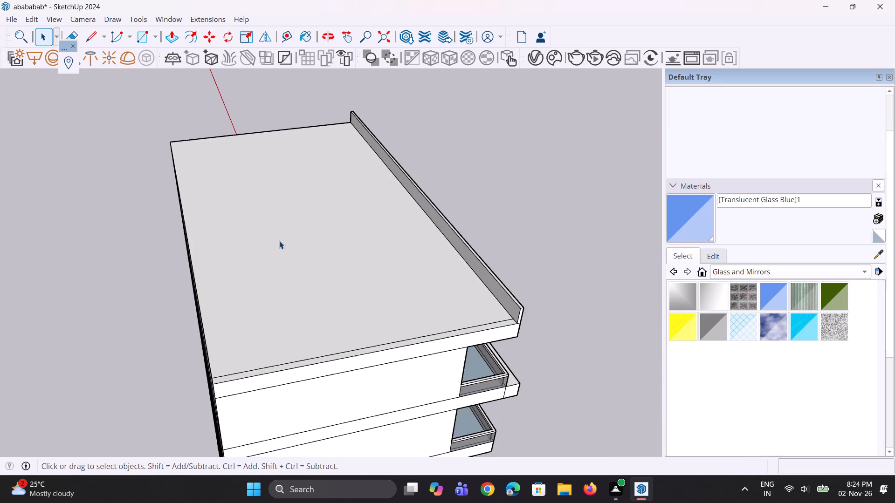
pyautogui.scroll(7, 501, 355)
pyautogui.press('p')
pyautogui.scroll(2, 533, 255)
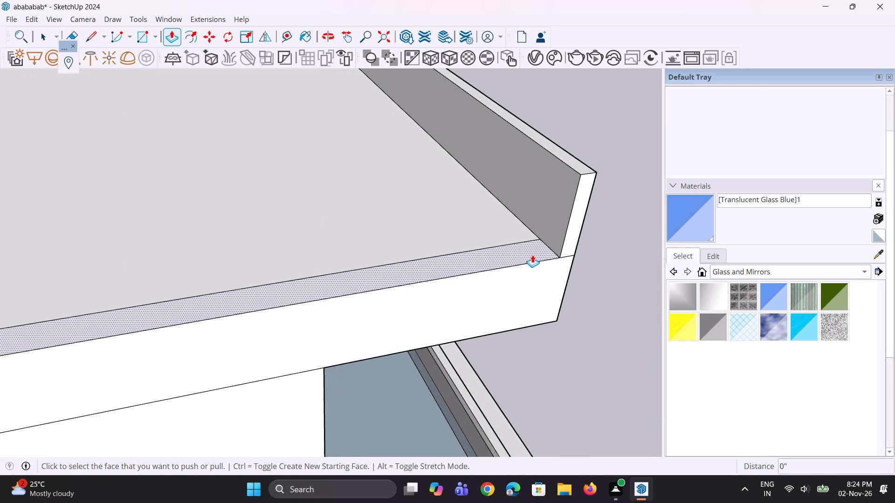
pyautogui.click(532, 255)
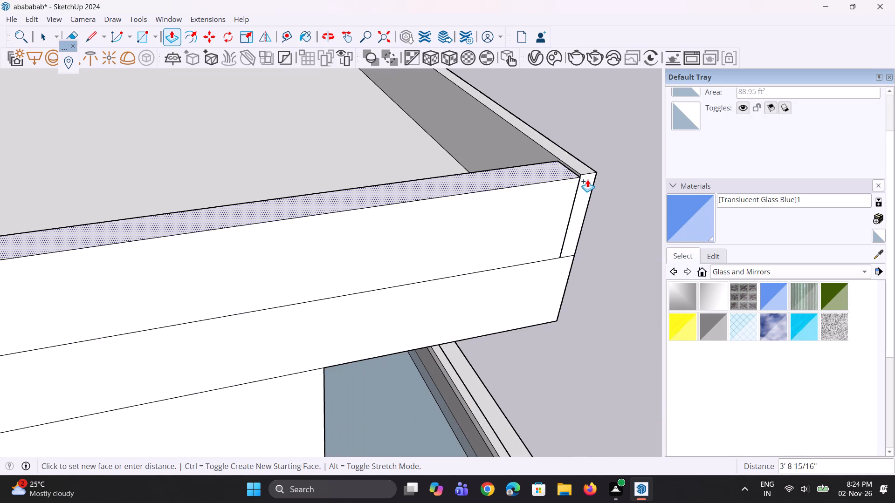
pyautogui.click(588, 175)
# Thin the left side parapet by pushing its inner face outward about 10 7/16".
pyautogui.moveTo(484, 224); pyautogui.dragTo(787, 203, button='middle')
pyautogui.click(478, 326)
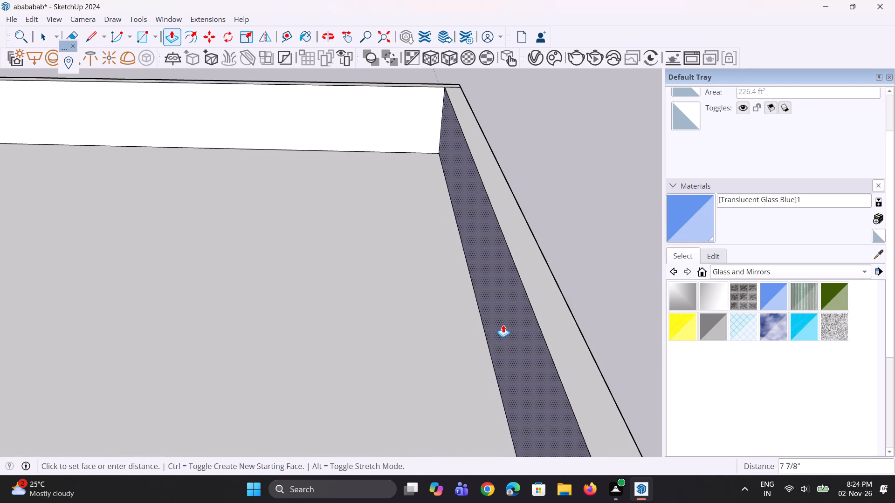
pyautogui.click(509, 325)
# Erase the leftover seam lines on the outer face and top where the front and left side parapets meet.
pyautogui.moveTo(511, 303); pyautogui.dragTo(290, 290, button='middle')
pyautogui.scroll(-5, 296, 288)
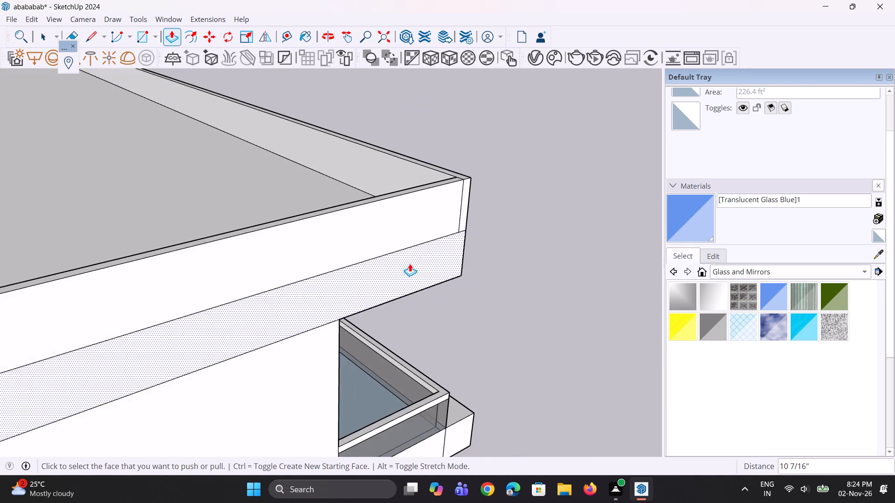
pyautogui.scroll(-5, 410, 264)
pyautogui.moveTo(428, 235); pyautogui.dragTo(390, 228, button='middle')
pyautogui.press('space')
pyautogui.scroll(8, 401, 202)
pyautogui.press('space')
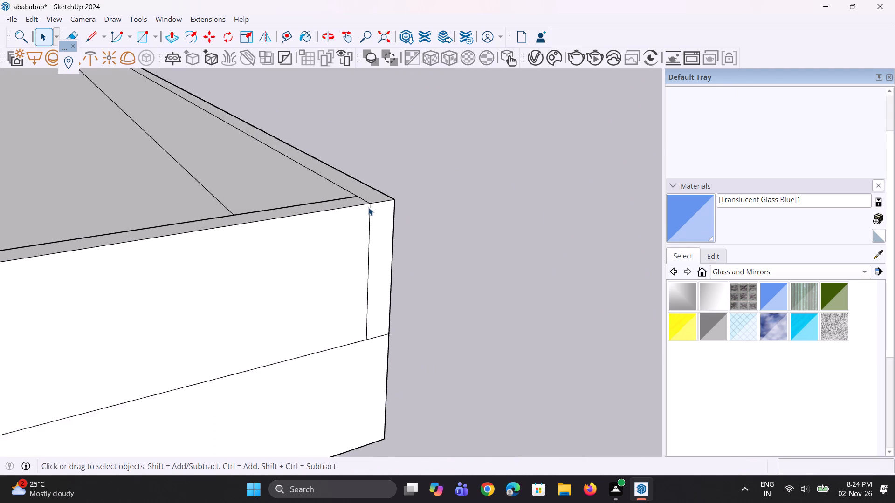
pyautogui.scroll(2, 368, 207)
pyautogui.press('e')
pyautogui.moveTo(366, 235); pyautogui.dragTo(372, 239)
pyautogui.moveTo(371, 208); pyautogui.dragTo(371, 219, button='middle')
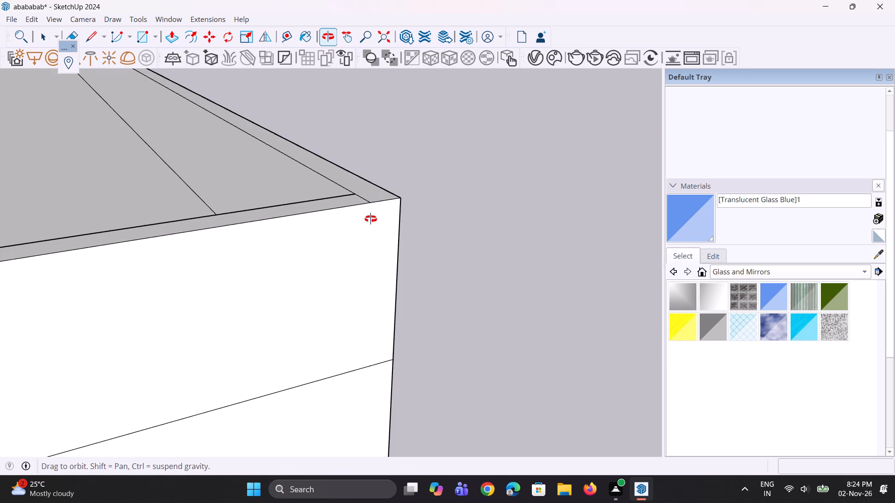
pyautogui.moveTo(371, 219); pyautogui.dragTo(370, 231, button='middle')
pyautogui.scroll(6, 370, 232)
pyautogui.moveTo(368, 197); pyautogui.dragTo(359, 198)
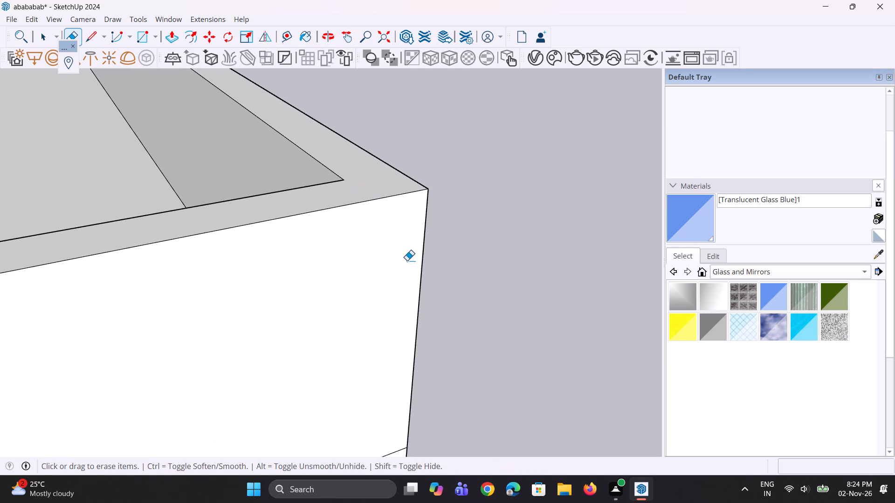
# Raise the joined top face of the front and left side parapets by about 6 5/8".
pyautogui.scroll(-13, 407, 261)
pyautogui.moveTo(382, 266); pyautogui.dragTo(449, 256, button='middle')
pyautogui.scroll(-6, 434, 270)
pyautogui.moveTo(442, 269); pyautogui.dragTo(129, 317, button='middle')
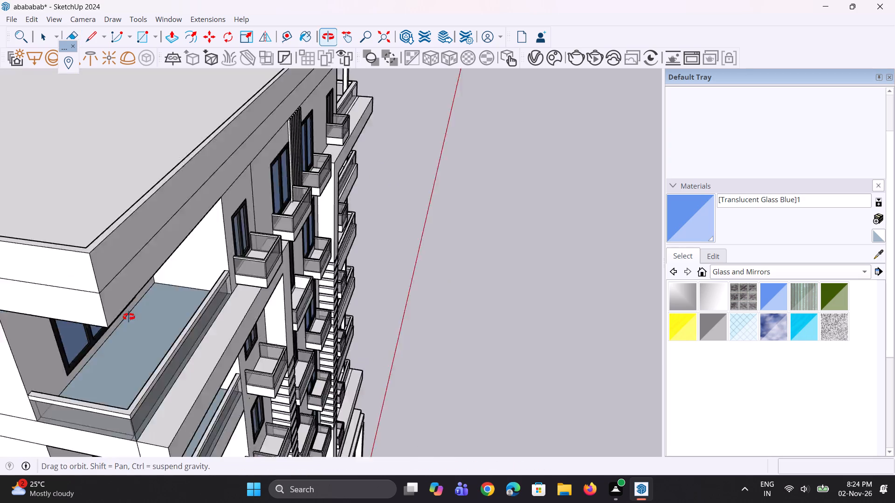
pyautogui.moveTo(129, 317); pyautogui.dragTo(96, 306, button='middle')
pyautogui.scroll(-5, 300, 279)
pyautogui.scroll(7, 206, 221)
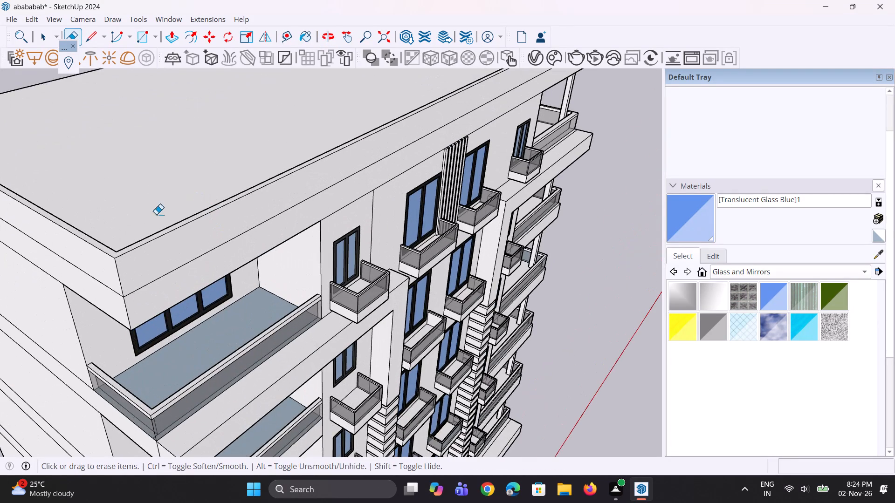
pyautogui.press('p')
pyautogui.scroll(4, 155, 214)
pyautogui.scroll(3, 131, 256)
pyautogui.click(130, 260)
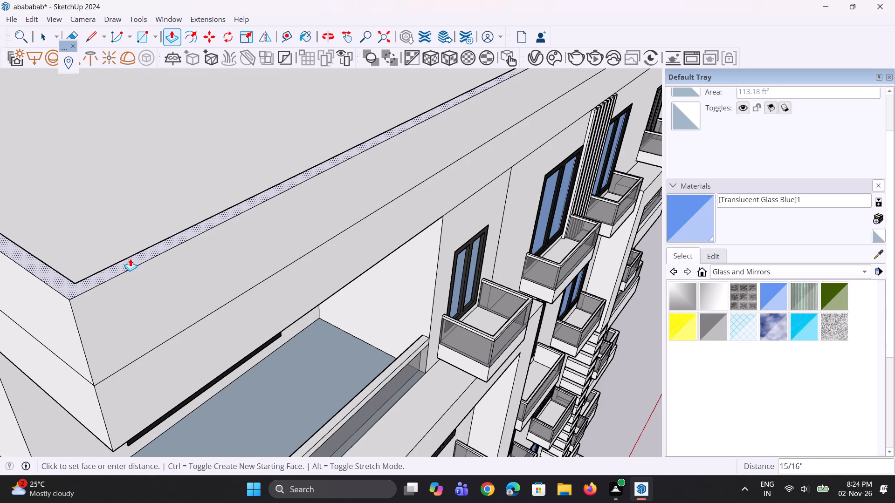
pyautogui.click(133, 246)
pyautogui.scroll(-4, 226, 351)
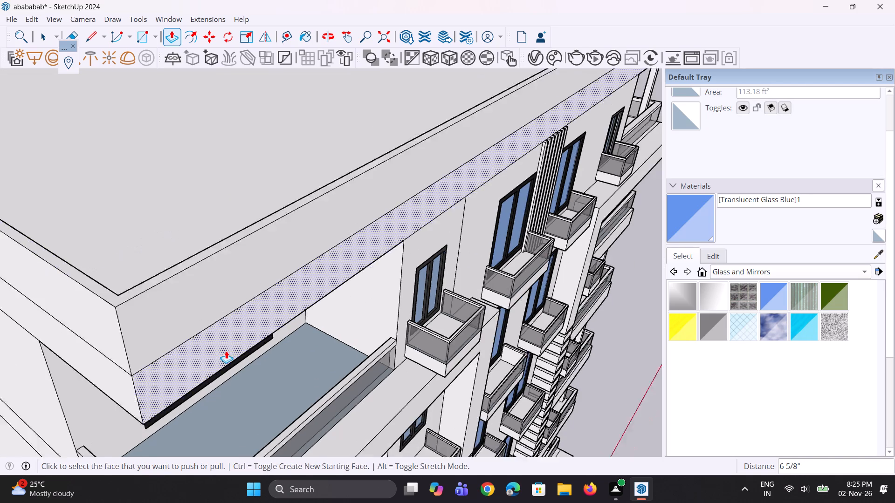
pyautogui.scroll(-2, 226, 351)
pyautogui.moveTo(248, 344); pyautogui.dragTo(222, 286, button='middle')
pyautogui.scroll(-11, 222, 287)
pyautogui.press('space')
pyautogui.press('space')
pyautogui.press('space')
pyautogui.press('space')
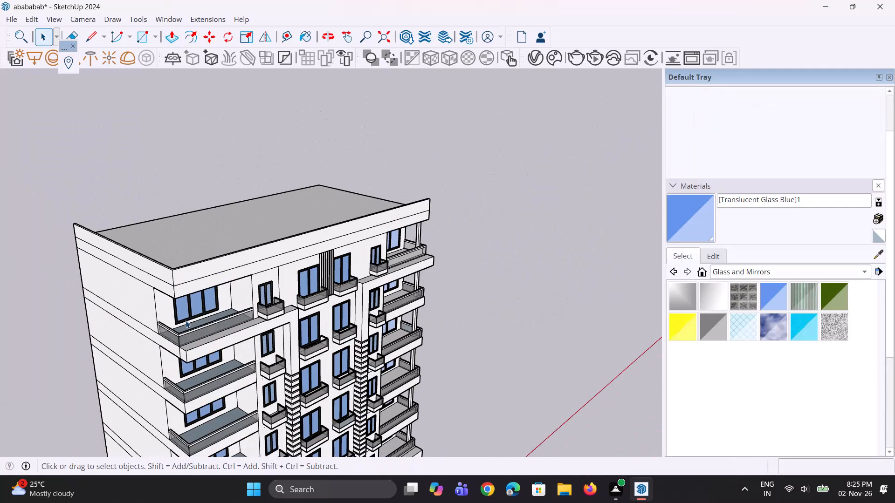
# Push/Pull the joined top face of the front and left side parapets up another 2'.
pyautogui.scroll(-3, 20, 415)
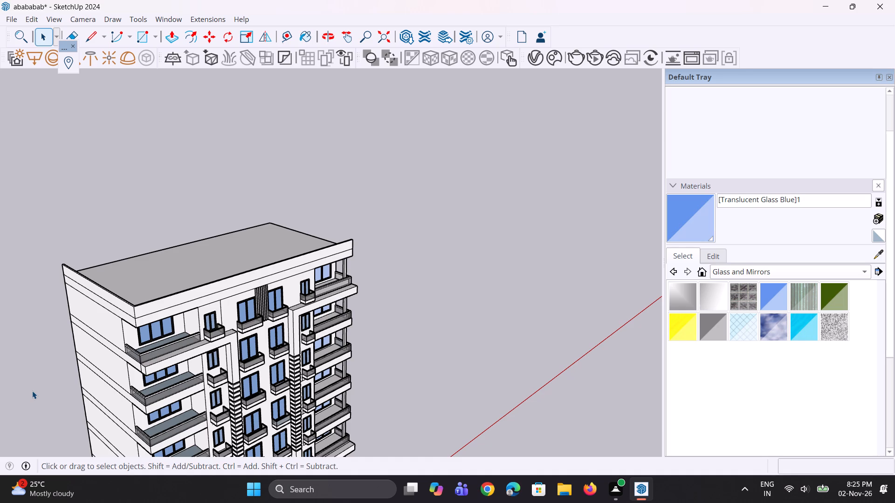
pyautogui.scroll(2, 149, 365)
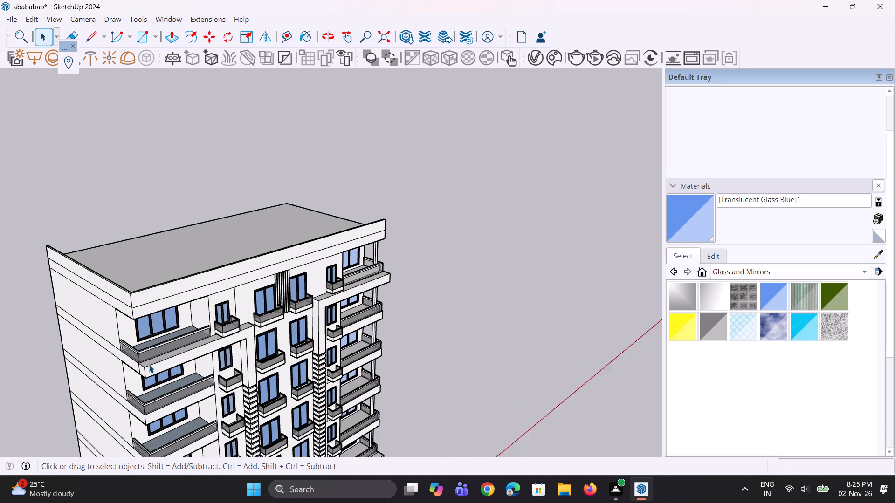
pyautogui.scroll(1, 149, 365)
pyautogui.moveTo(108, 306); pyautogui.dragTo(120, 259, button='middle')
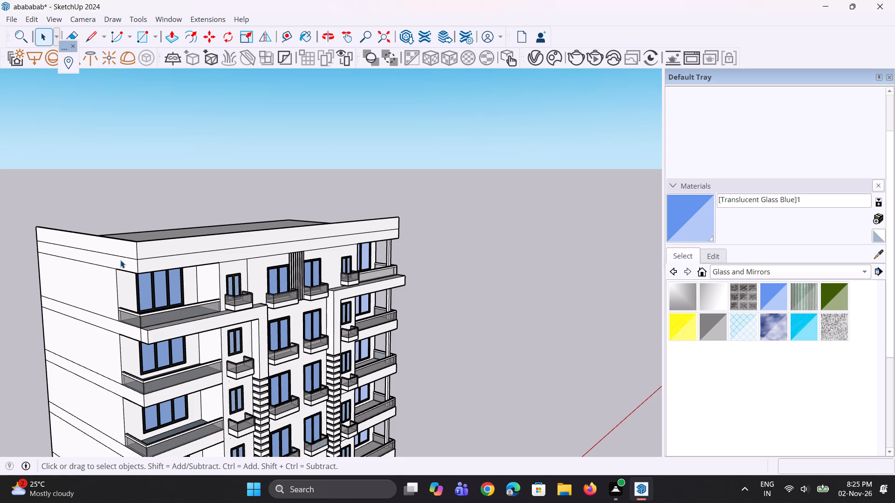
pyautogui.scroll(3, 120, 260)
pyautogui.scroll(3, 232, 227)
pyautogui.scroll(1, 155, 241)
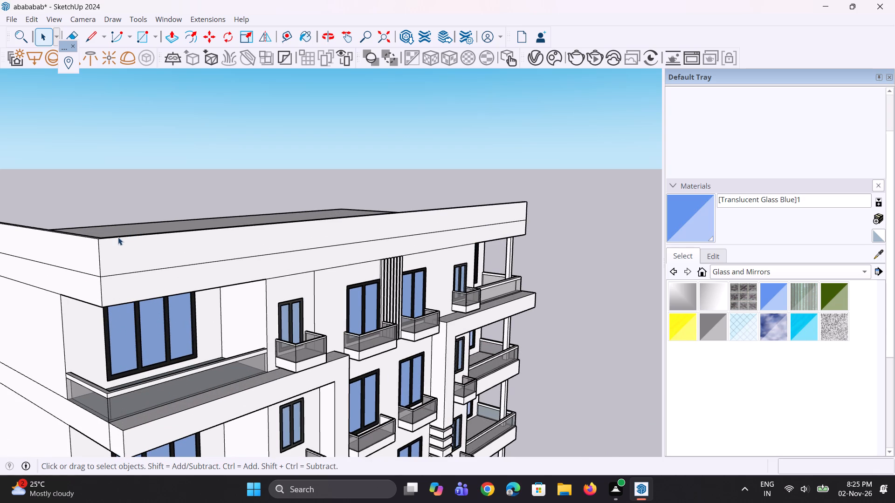
pyautogui.moveTo(121, 262); pyautogui.dragTo(148, 310, button='middle')
pyautogui.press('p')
pyautogui.scroll(3, 144, 318)
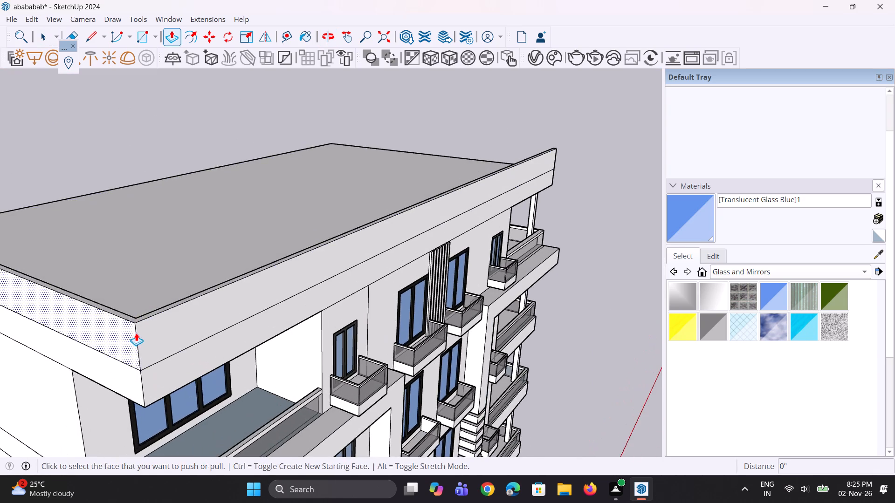
pyautogui.scroll(3, 138, 325)
pyautogui.click(138, 317)
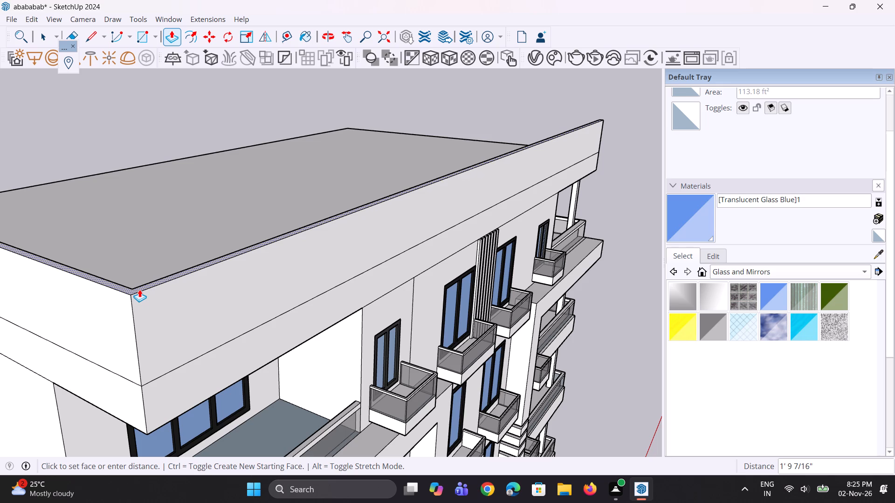
pyautogui.write("2'")
pyautogui.press('Return')
pyautogui.moveTo(168, 360); pyautogui.dragTo(134, 360, button='middle')
pyautogui.press('space')
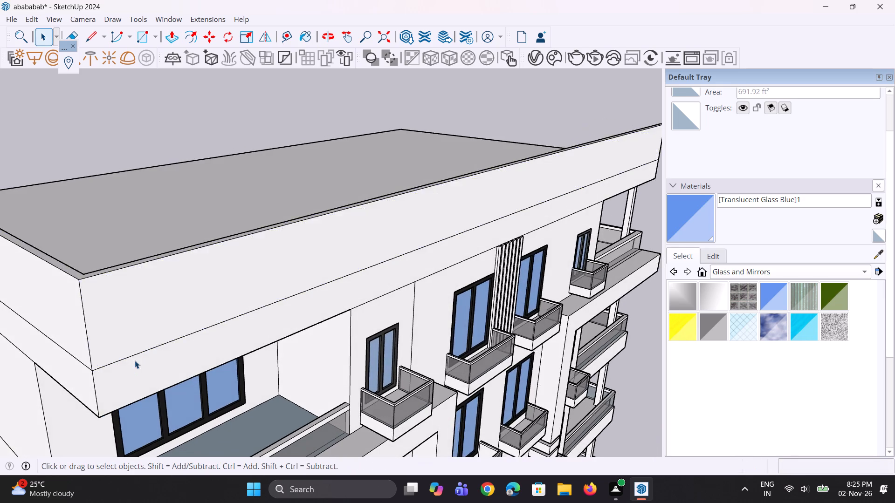
pyautogui.press('space')
pyautogui.scroll(-3, 138, 362)
pyautogui.press('space')
# Copy the roof edge on the building's right side about 6 9/16" inward along the front parapet's base.
pyautogui.moveTo(121, 332); pyautogui.dragTo(0, 320, button='middle')
pyautogui.scroll(-8, 496, 238)
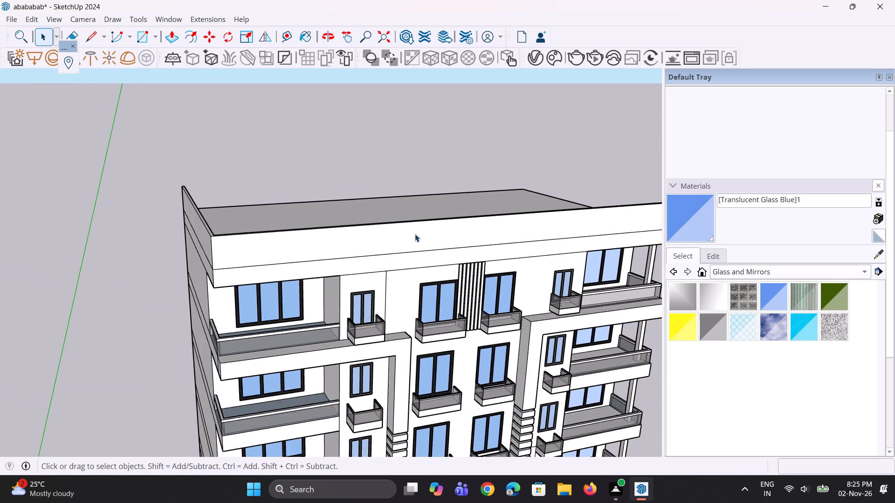
pyautogui.scroll(-2, 415, 234)
pyautogui.moveTo(587, 246); pyautogui.dragTo(156, 267, button='middle')
pyautogui.scroll(-5, 128, 227)
pyautogui.scroll(5, 242, 367)
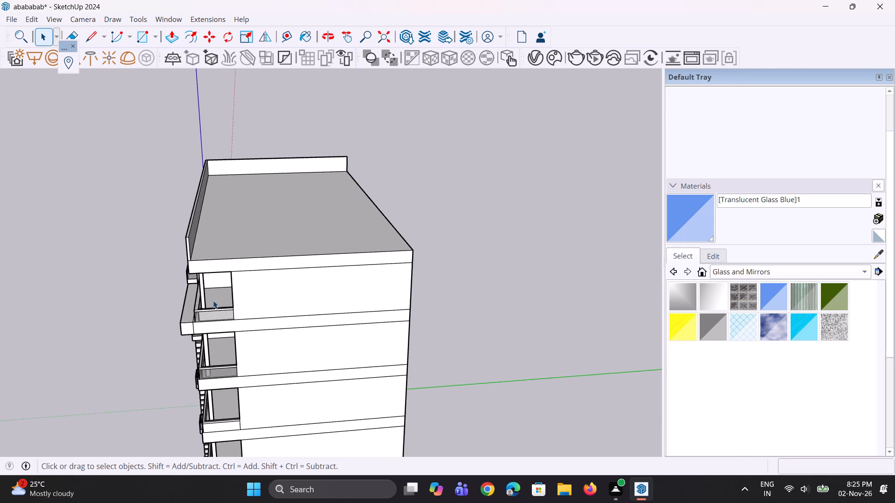
pyautogui.scroll(3, 213, 300)
pyautogui.scroll(4, 188, 261)
pyautogui.click(215, 244)
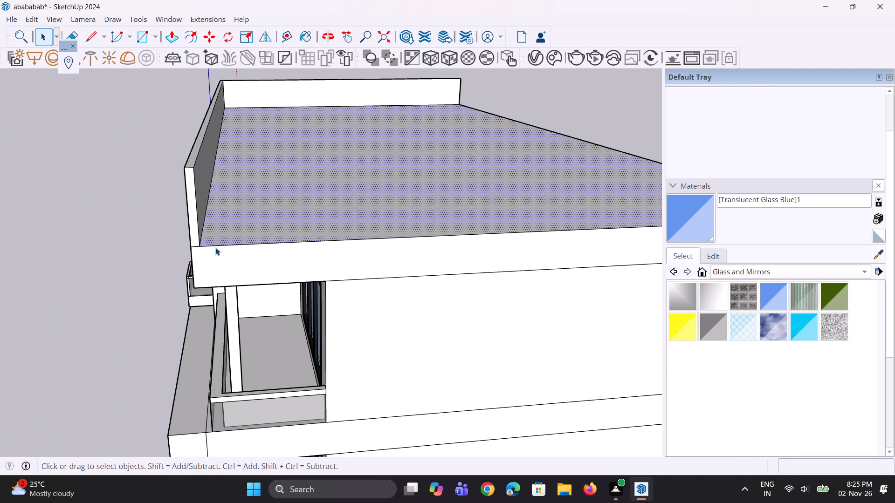
pyautogui.moveTo(213, 256); pyautogui.dragTo(190, 329, button='middle')
pyautogui.scroll(2, 185, 382)
pyautogui.click(187, 354)
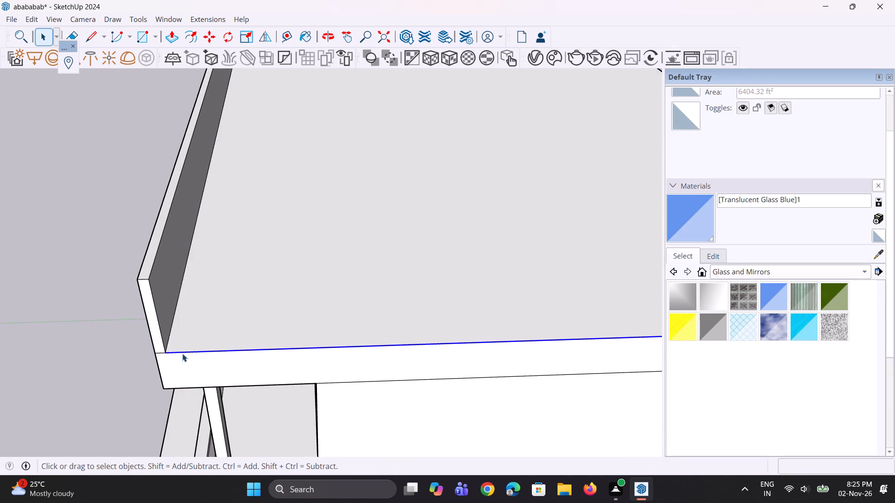
pyautogui.scroll(3, 180, 353)
pyautogui.press('m')
pyautogui.scroll(4, 167, 351)
pyautogui.click(158, 351)
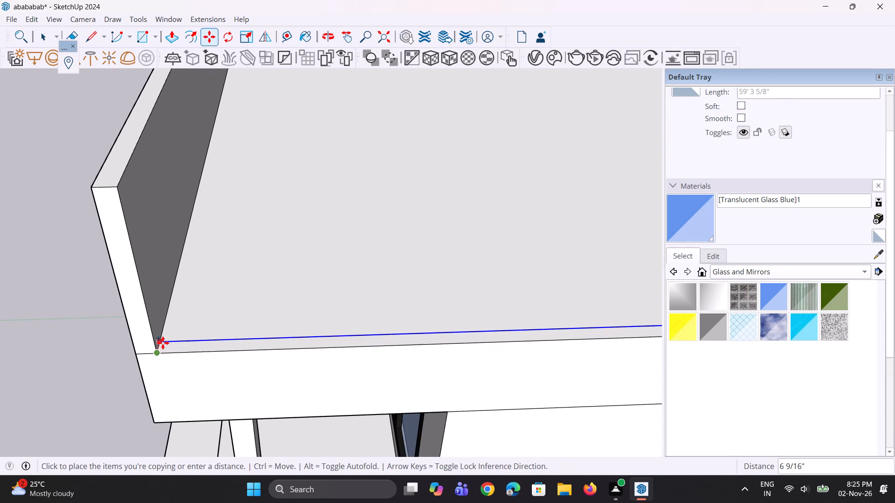
pyautogui.click(163, 343)
# Push/Pull the narrow strip along the roof's right side up to the top of the front parapet.
pyautogui.press('p')
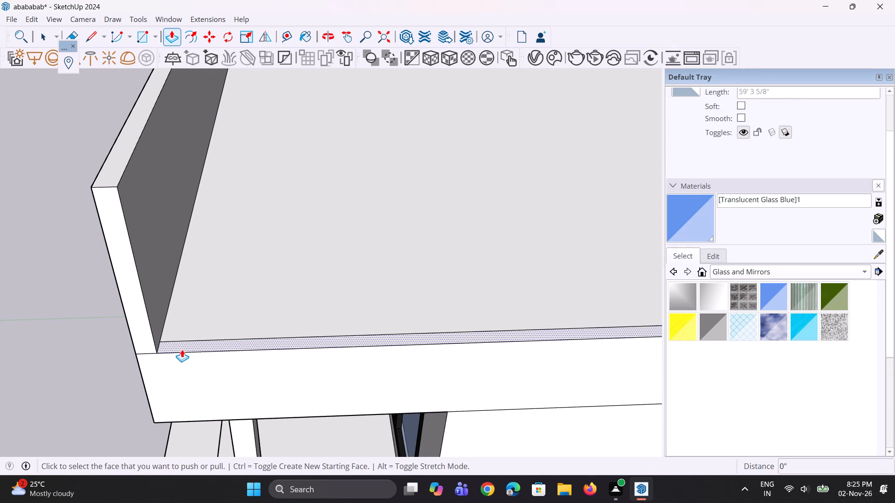
pyautogui.click(185, 348)
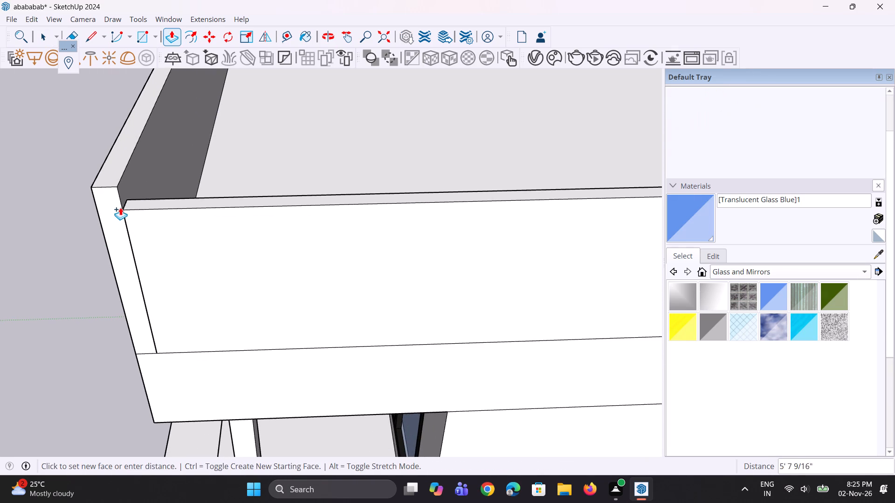
pyautogui.click(102, 185)
# Examine the front and side parapets from the corner and front of the building.
pyautogui.moveTo(120, 234); pyautogui.dragTo(184, 246, button='middle')
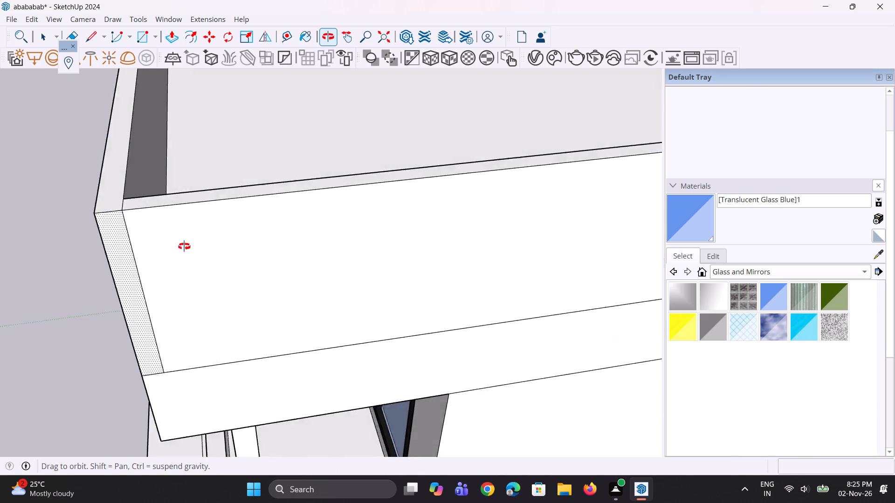
pyautogui.moveTo(184, 246); pyautogui.dragTo(269, 268, button='middle')
pyautogui.scroll(-6, 257, 338)
pyautogui.moveTo(255, 340); pyautogui.dragTo(390, 218, button='middle')
pyautogui.scroll(-6, 447, 300)
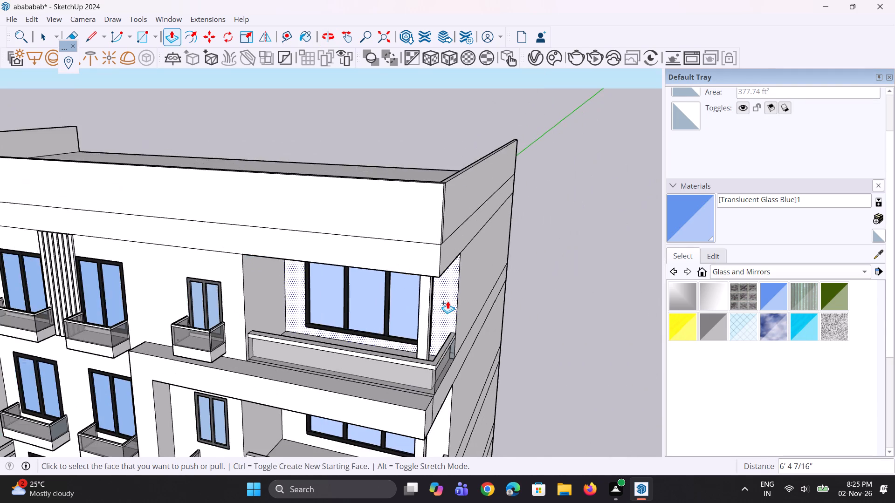
pyautogui.scroll(-6, 447, 301)
pyautogui.moveTo(396, 302); pyautogui.dragTo(477, 281, button='middle')
pyautogui.scroll(1, 453, 300)
pyautogui.press('space')
pyautogui.press('space')
pyautogui.press('space')
pyautogui.scroll(-2, 496, 278)
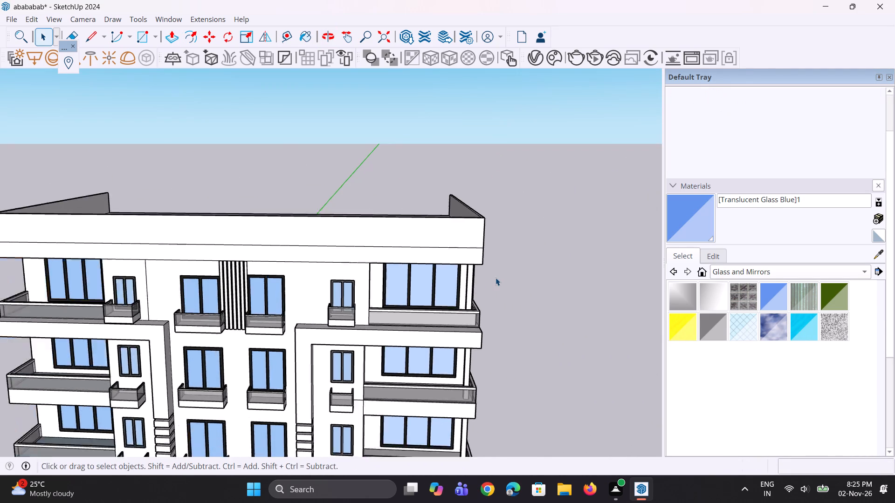
pyautogui.scroll(-3, 496, 278)
pyautogui.scroll(3, 316, 247)
pyautogui.scroll(1, 120, 229)
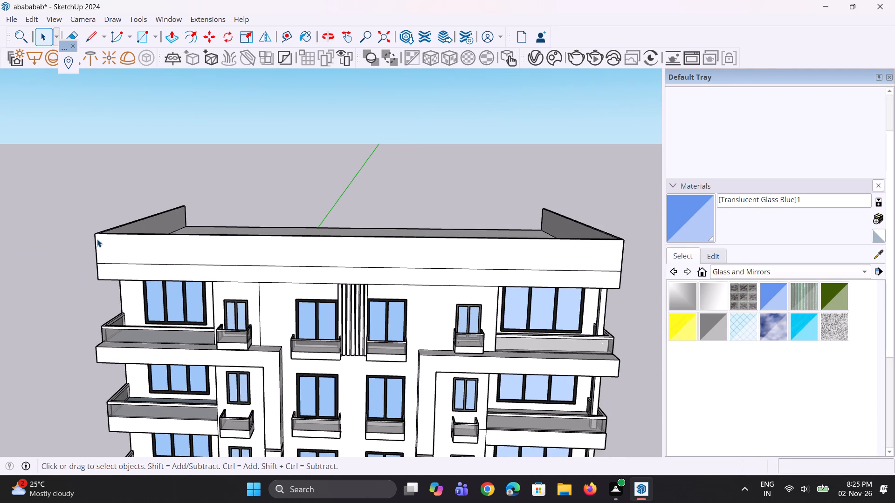
# Draw a line across the parapet's top face from the front left inner corner to the outer edge of the left side.
pyautogui.moveTo(97, 238); pyautogui.dragTo(177, 298, button='middle')
pyautogui.scroll(10, 98, 270)
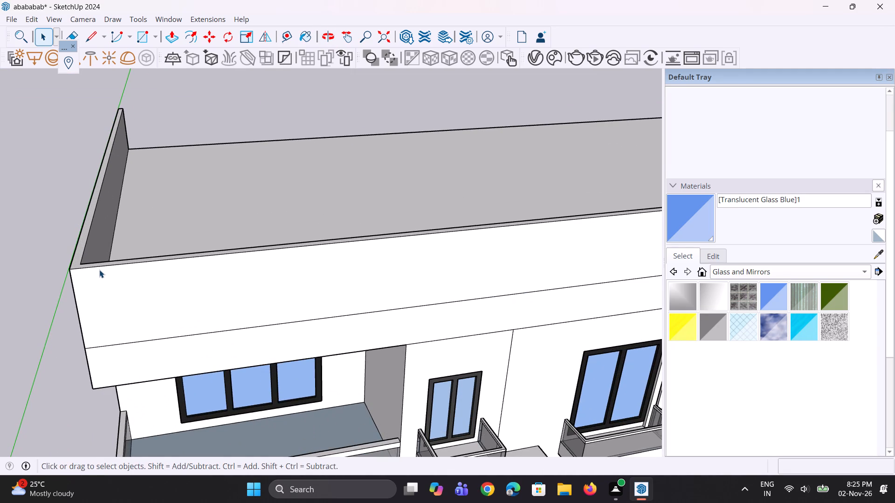
pyautogui.scroll(-2, 89, 319)
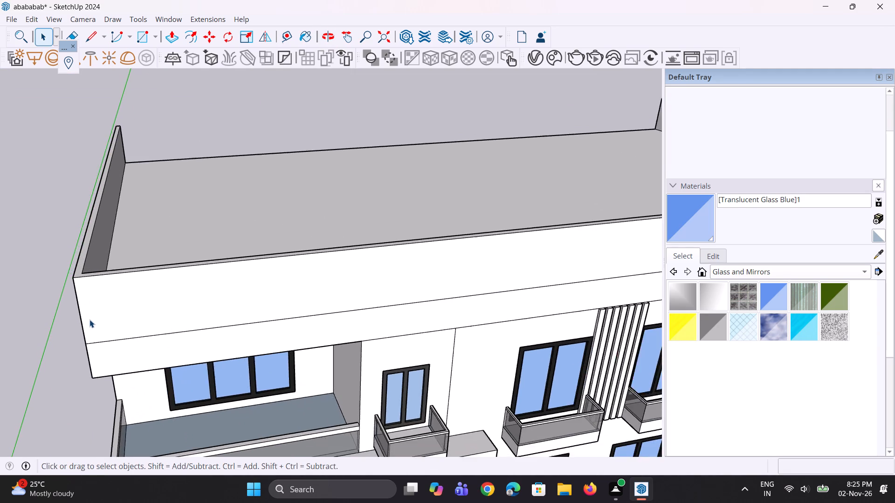
pyautogui.scroll(-3, 89, 319)
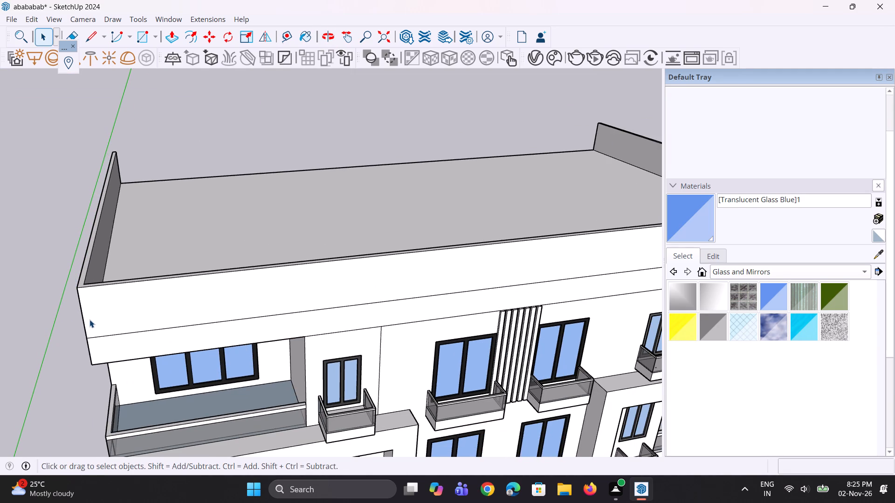
pyautogui.scroll(-1, 89, 319)
pyautogui.scroll(5, 80, 266)
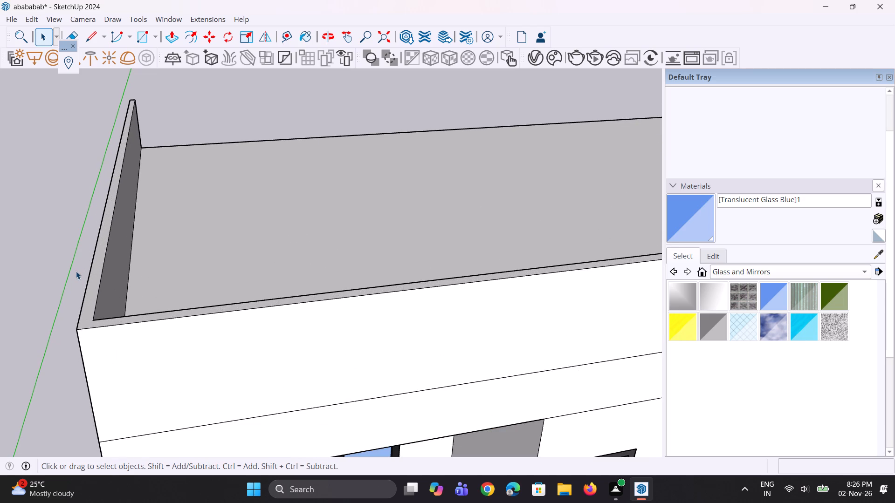
pyautogui.press('l')
pyautogui.scroll(8, 89, 317)
pyautogui.click(95, 317)
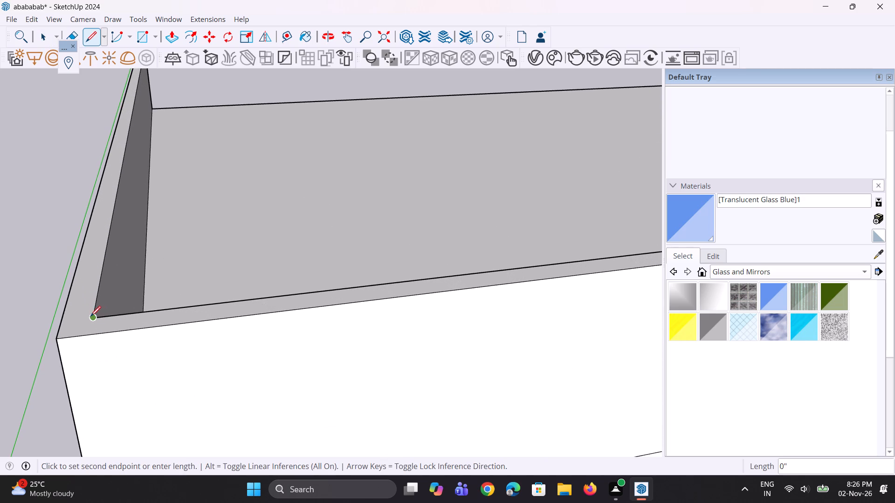
pyautogui.click(63, 317)
# Examine the parapet's front right corner and the overall roof outline.
pyautogui.scroll(-11, 64, 370)
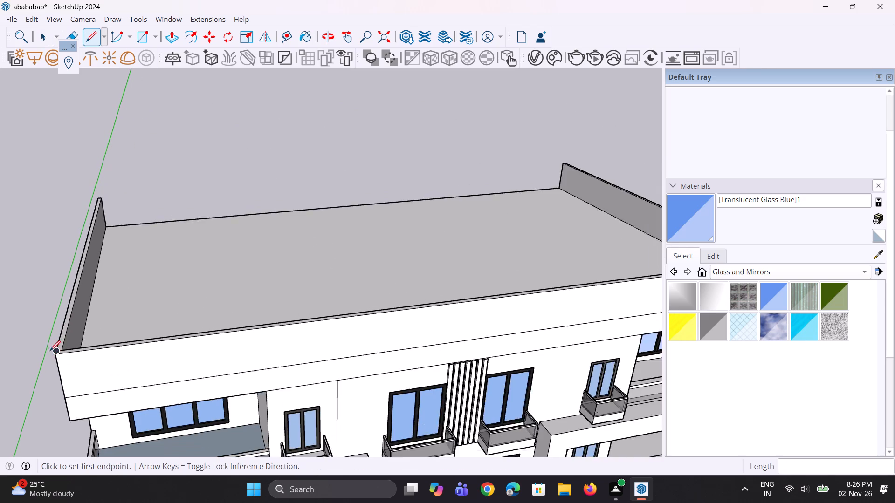
pyautogui.scroll(-6, 50, 351)
pyautogui.scroll(4, 442, 349)
pyautogui.scroll(8, 522, 270)
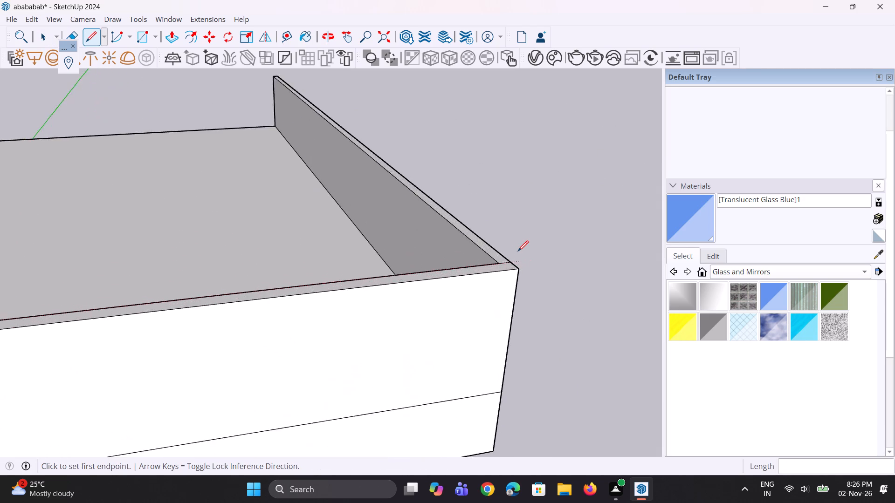
pyautogui.scroll(4, 518, 251)
pyautogui.scroll(-10, 505, 260)
pyautogui.moveTo(490, 279); pyautogui.dragTo(505, 249, button='middle')
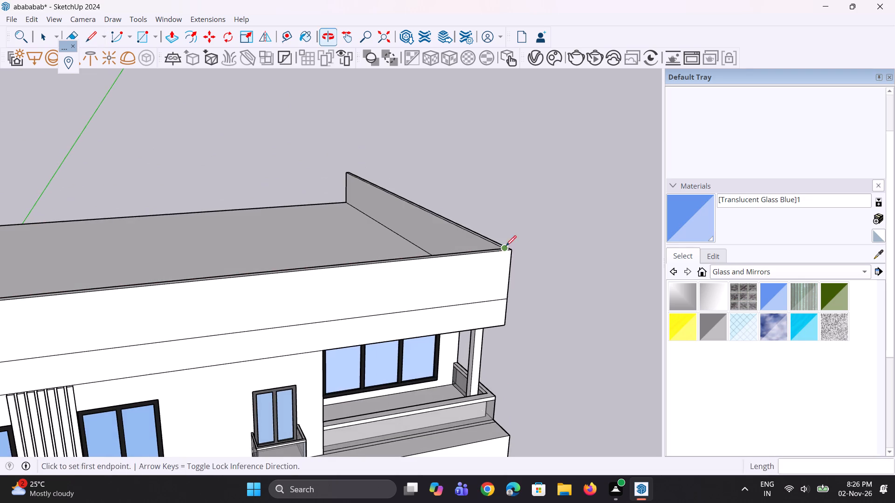
pyautogui.press('space')
pyautogui.press('space')
pyautogui.scroll(-3, 509, 246)
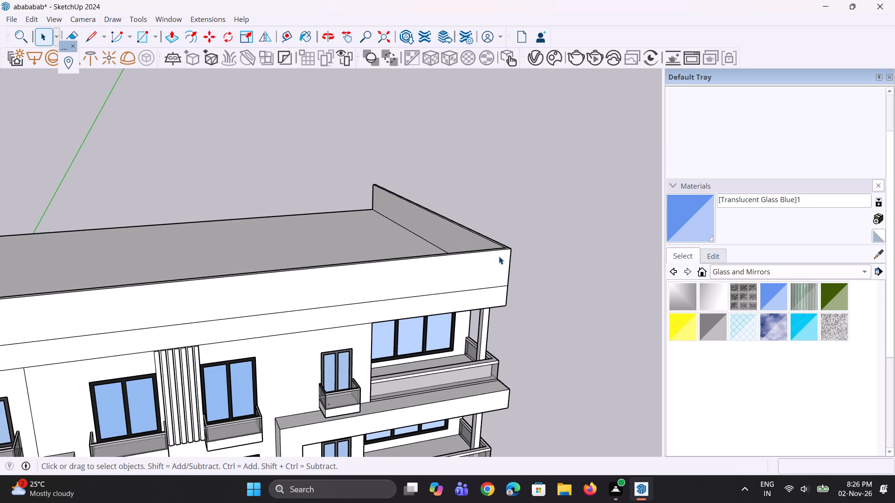
pyautogui.scroll(-4, 499, 256)
pyautogui.moveTo(281, 273); pyautogui.dragTo(315, 278, button='middle')
pyautogui.scroll(-5, 385, 269)
pyautogui.scroll(4, 180, 300)
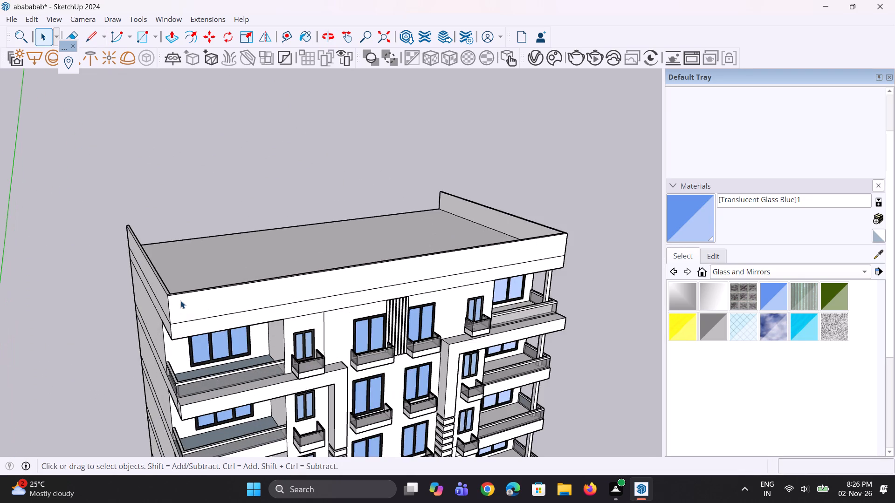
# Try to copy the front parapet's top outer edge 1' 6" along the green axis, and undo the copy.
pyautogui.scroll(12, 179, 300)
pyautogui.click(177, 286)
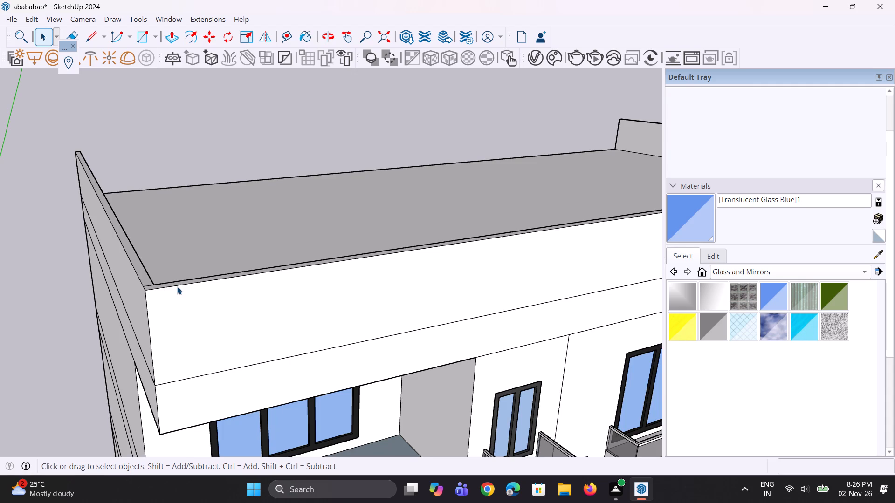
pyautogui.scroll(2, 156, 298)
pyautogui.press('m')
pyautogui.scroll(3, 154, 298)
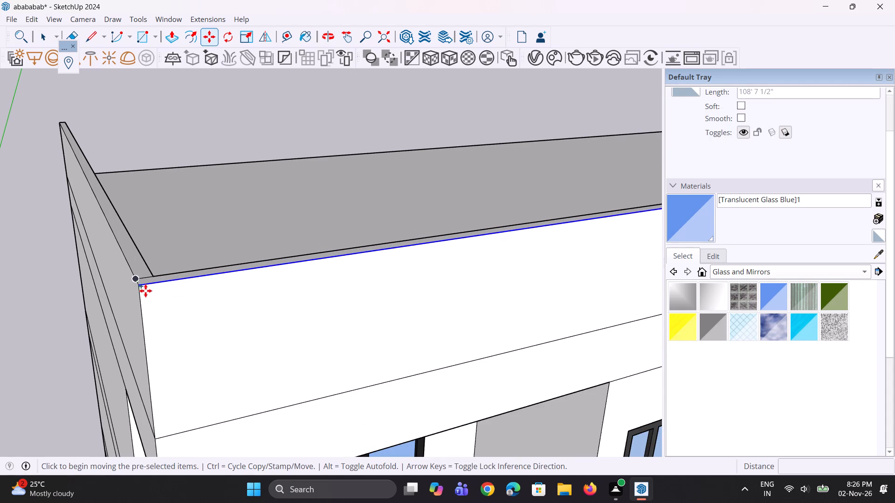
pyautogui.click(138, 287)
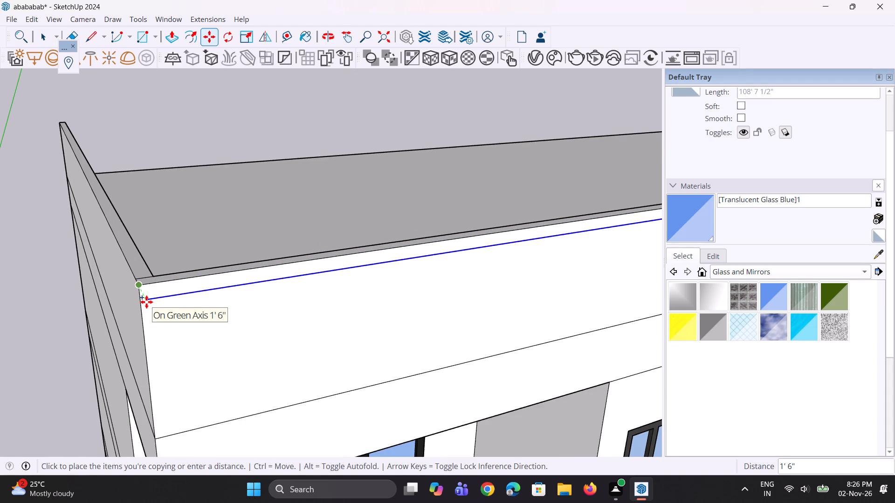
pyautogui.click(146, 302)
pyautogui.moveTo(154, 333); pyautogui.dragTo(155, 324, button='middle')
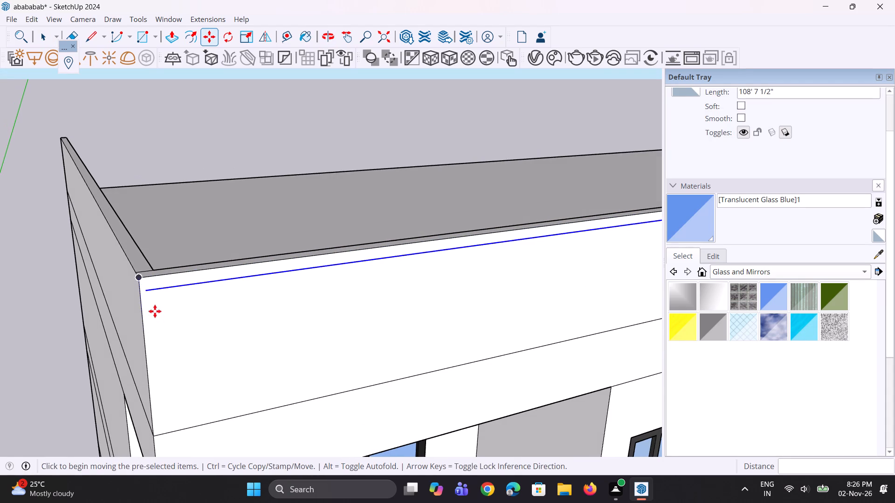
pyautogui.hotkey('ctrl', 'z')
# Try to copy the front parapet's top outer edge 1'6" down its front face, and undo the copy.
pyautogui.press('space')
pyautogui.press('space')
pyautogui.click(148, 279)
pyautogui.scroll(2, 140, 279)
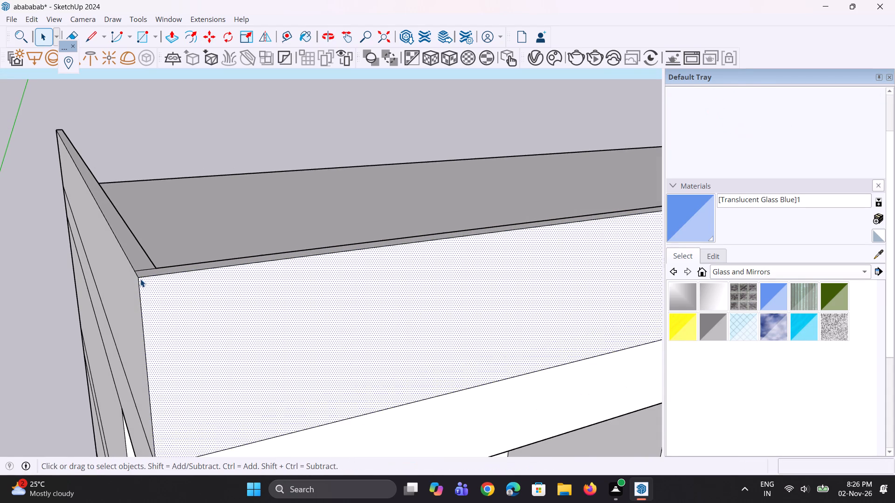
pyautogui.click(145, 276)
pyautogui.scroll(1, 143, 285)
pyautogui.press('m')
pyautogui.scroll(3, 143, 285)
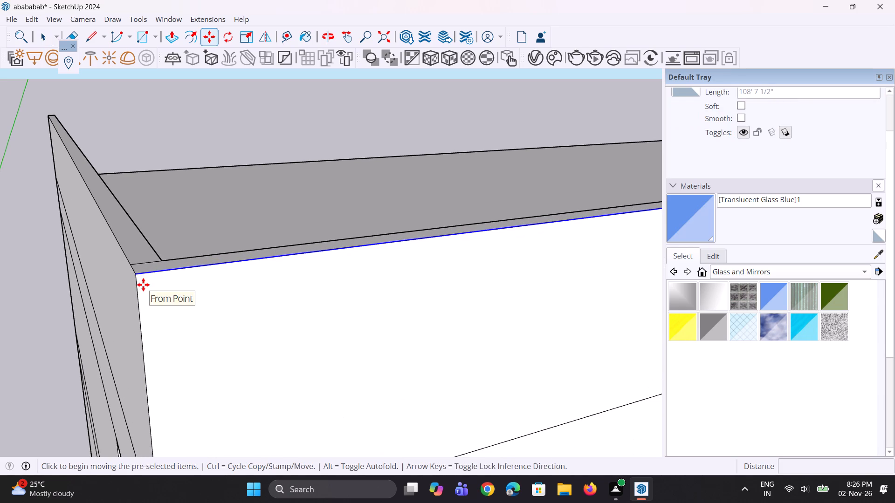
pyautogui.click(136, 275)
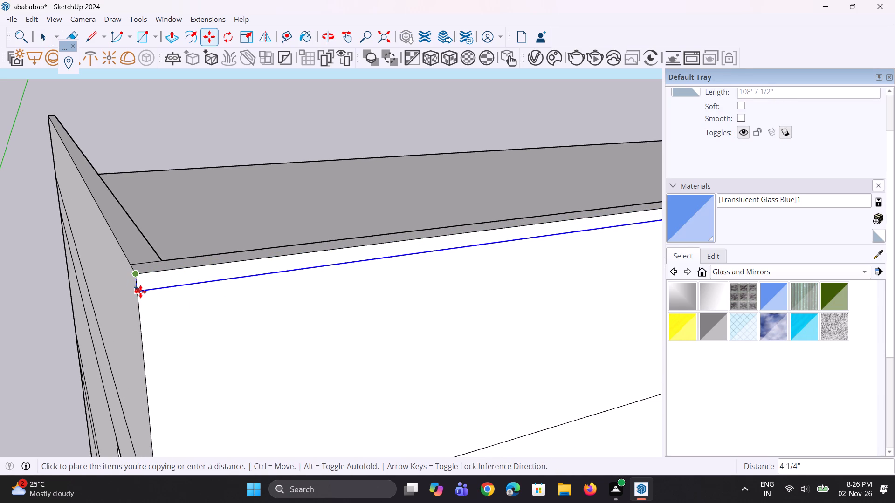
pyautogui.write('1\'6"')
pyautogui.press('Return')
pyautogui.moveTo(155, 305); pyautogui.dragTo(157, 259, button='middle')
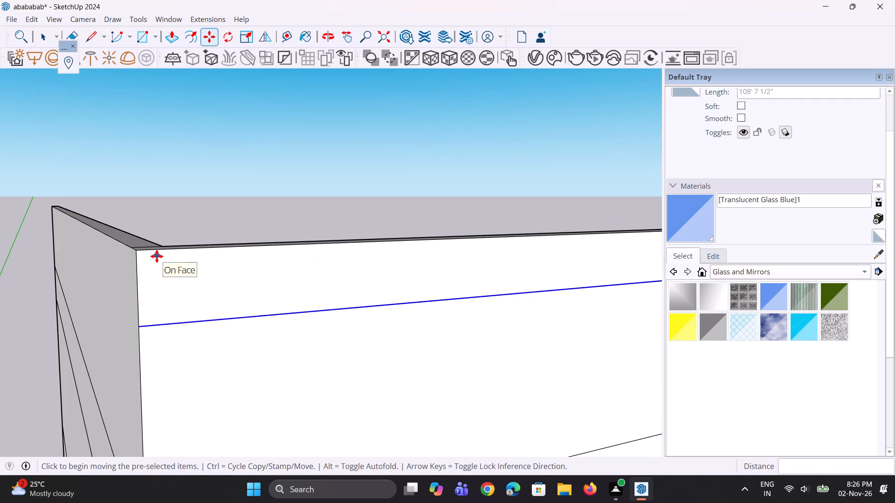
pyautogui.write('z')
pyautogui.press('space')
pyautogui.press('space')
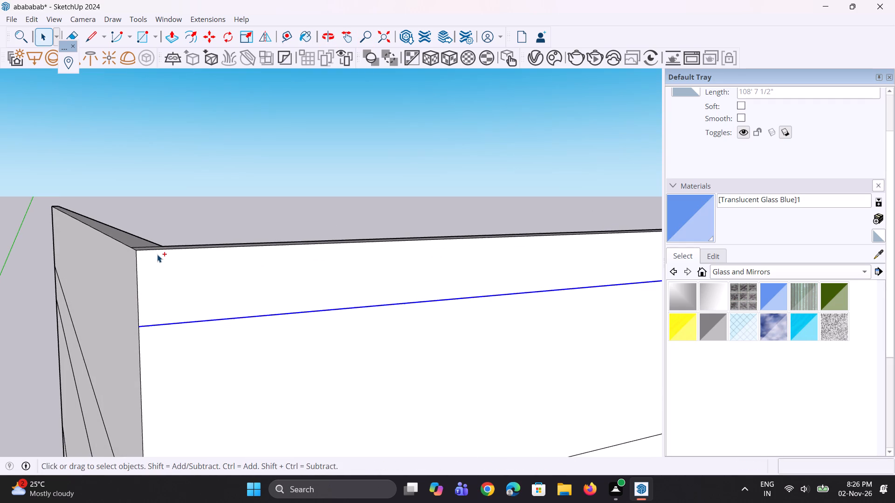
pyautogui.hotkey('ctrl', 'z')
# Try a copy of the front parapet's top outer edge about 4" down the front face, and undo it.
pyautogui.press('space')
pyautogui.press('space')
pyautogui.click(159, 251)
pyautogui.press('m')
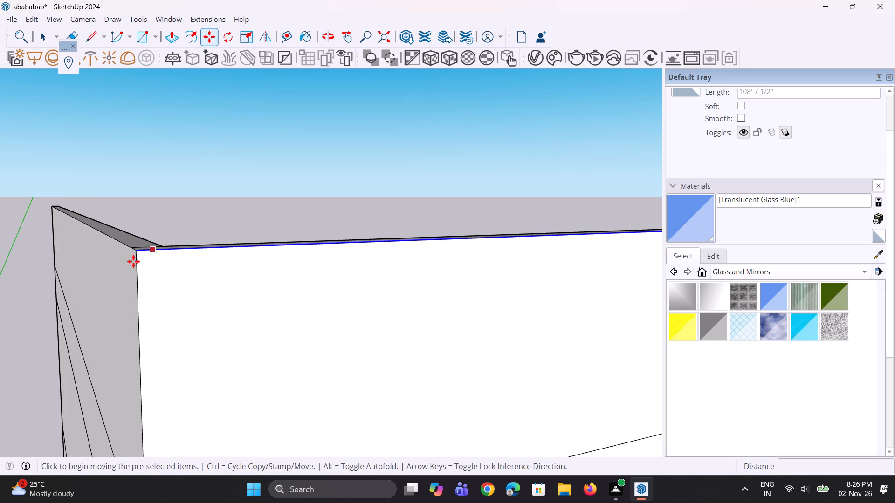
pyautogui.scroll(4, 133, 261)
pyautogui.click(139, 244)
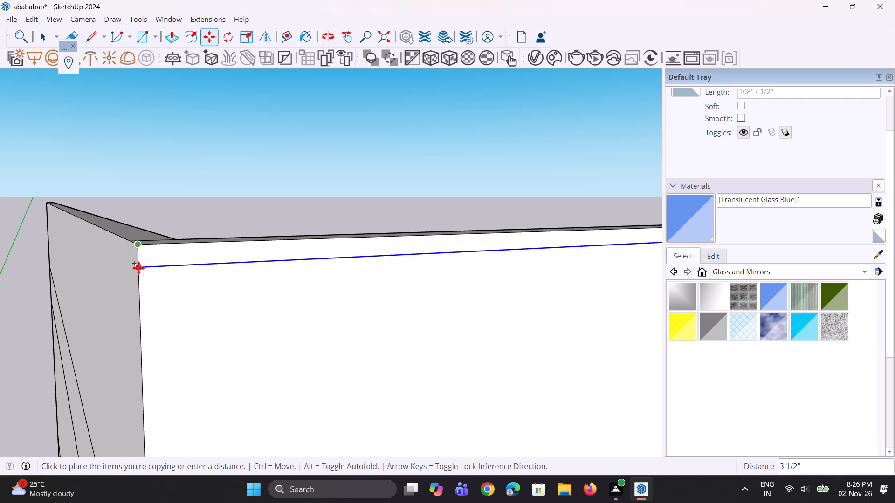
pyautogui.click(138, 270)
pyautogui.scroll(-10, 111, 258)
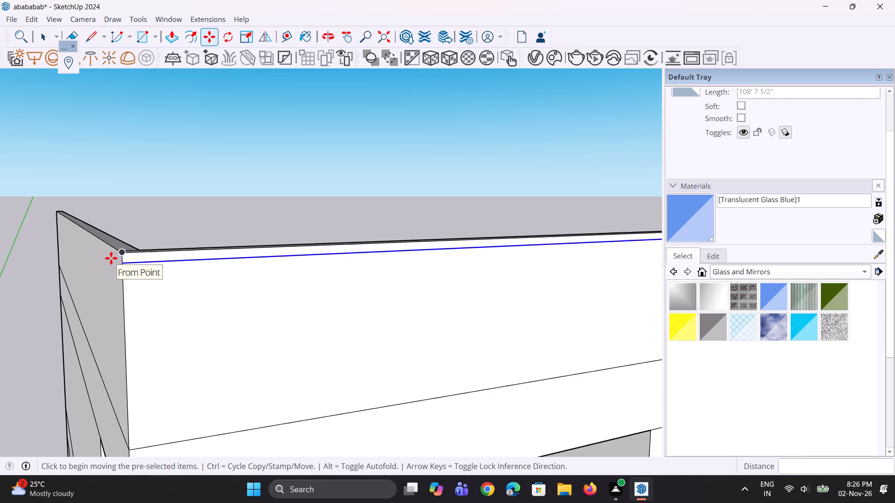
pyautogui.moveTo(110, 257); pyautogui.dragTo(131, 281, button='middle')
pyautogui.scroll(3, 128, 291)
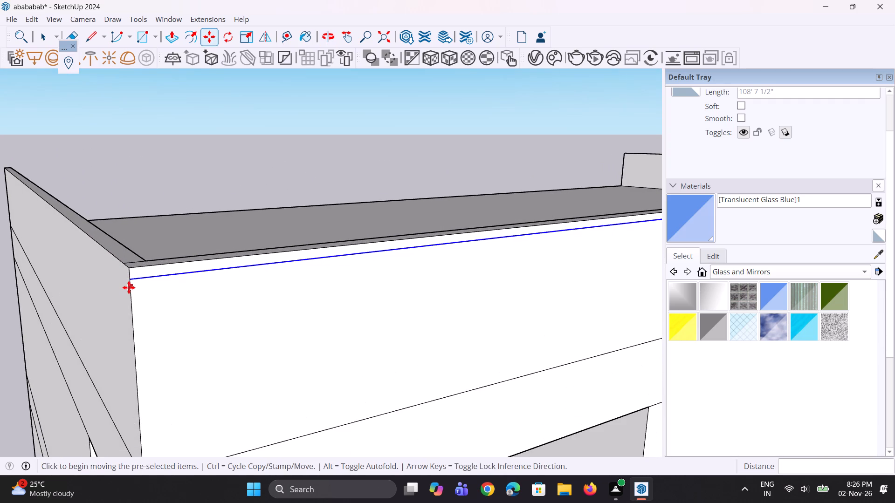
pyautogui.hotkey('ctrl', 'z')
# Copy the front parapet's top outer edge 8" straight down its front face.
pyautogui.press('space')
pyautogui.press('space')
pyautogui.click(168, 264)
pyautogui.moveTo(165, 278); pyautogui.dragTo(165, 277, button='middle')
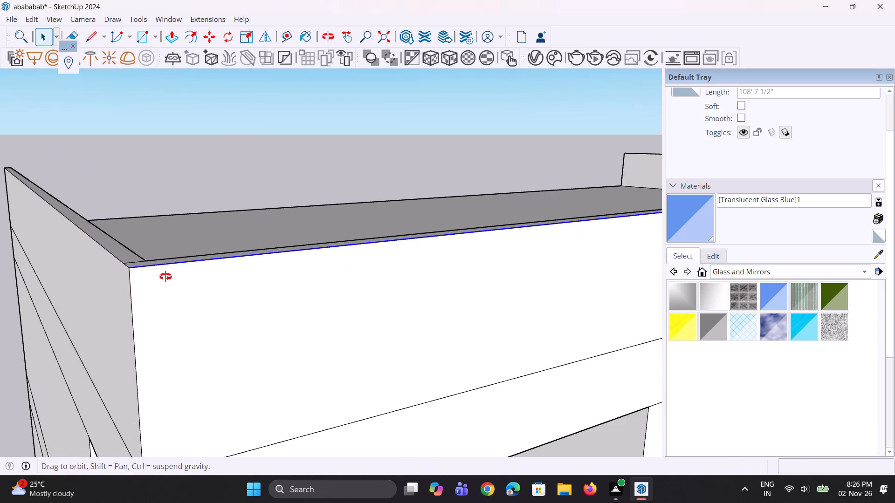
pyautogui.moveTo(165, 277); pyautogui.dragTo(165, 263, button='middle')
pyautogui.press('m')
pyautogui.scroll(2, 132, 268)
pyautogui.click(128, 250)
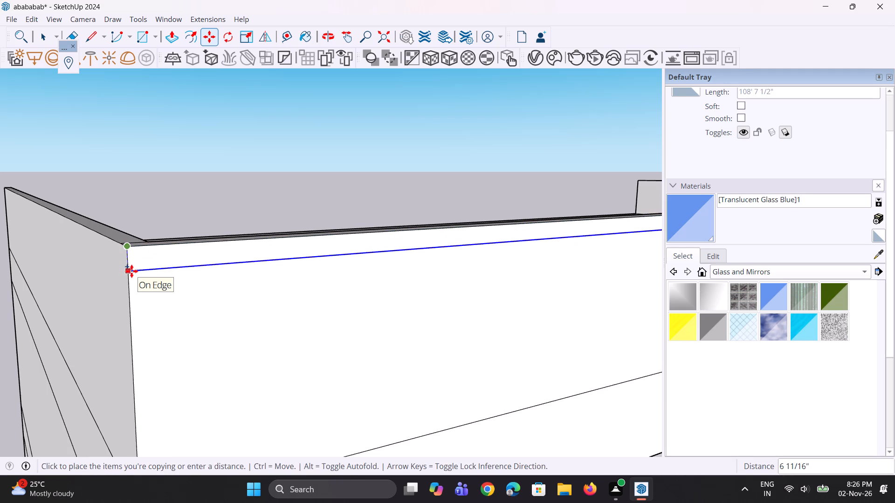
pyautogui.write('8"')
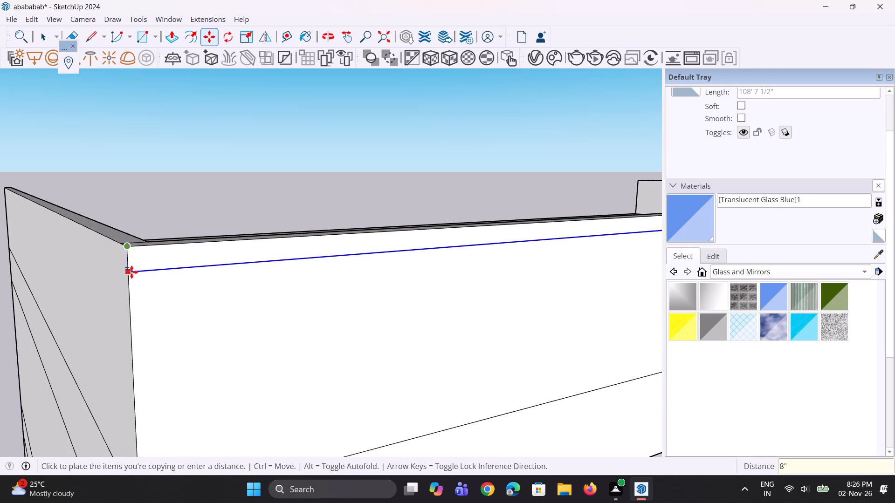
pyautogui.press('Return')
pyautogui.moveTo(127, 277); pyautogui.dragTo(97, 286, button='middle')
pyautogui.scroll(-12, 177, 279)
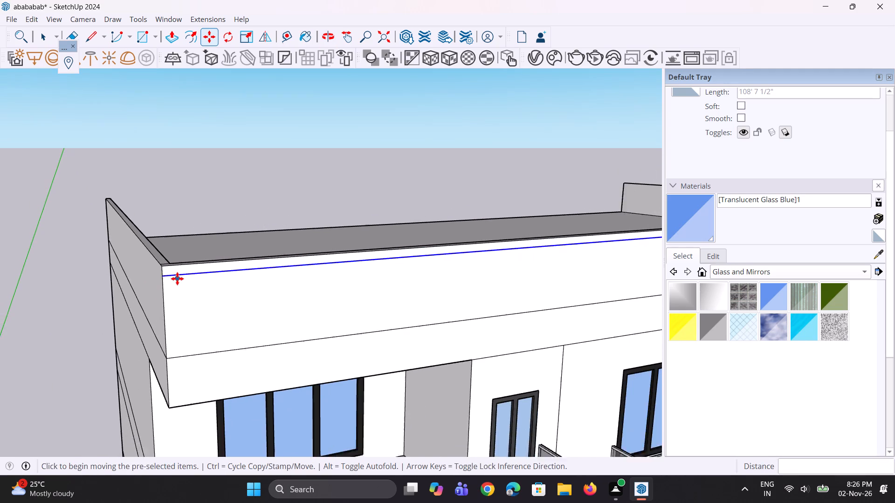
pyautogui.scroll(-5, 177, 279)
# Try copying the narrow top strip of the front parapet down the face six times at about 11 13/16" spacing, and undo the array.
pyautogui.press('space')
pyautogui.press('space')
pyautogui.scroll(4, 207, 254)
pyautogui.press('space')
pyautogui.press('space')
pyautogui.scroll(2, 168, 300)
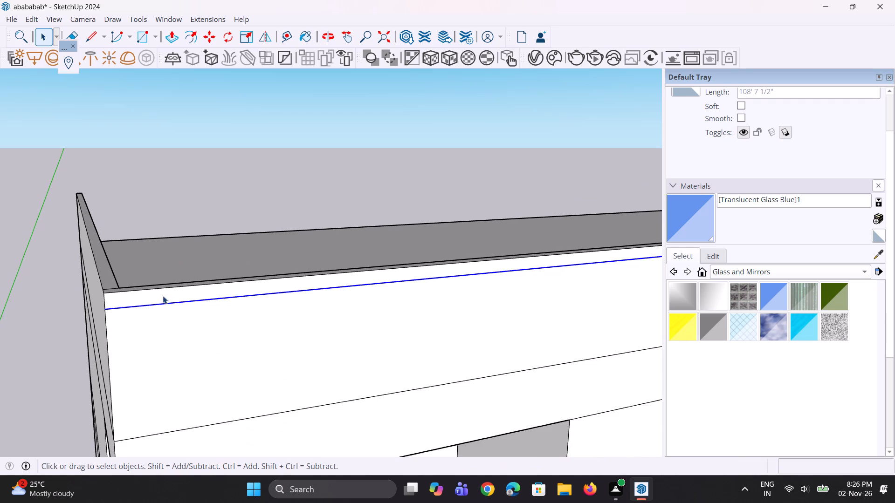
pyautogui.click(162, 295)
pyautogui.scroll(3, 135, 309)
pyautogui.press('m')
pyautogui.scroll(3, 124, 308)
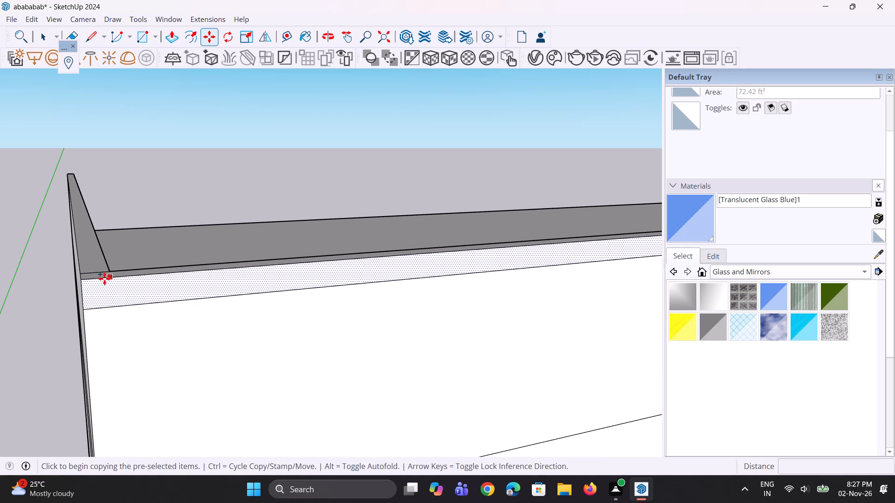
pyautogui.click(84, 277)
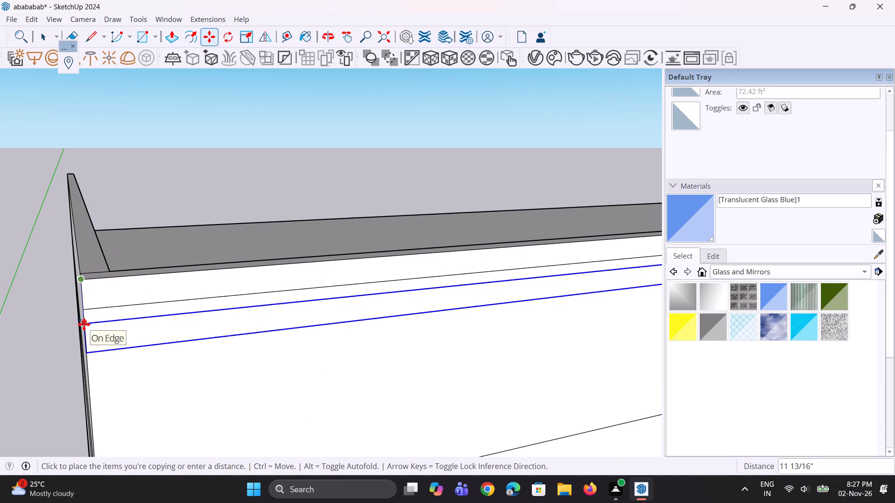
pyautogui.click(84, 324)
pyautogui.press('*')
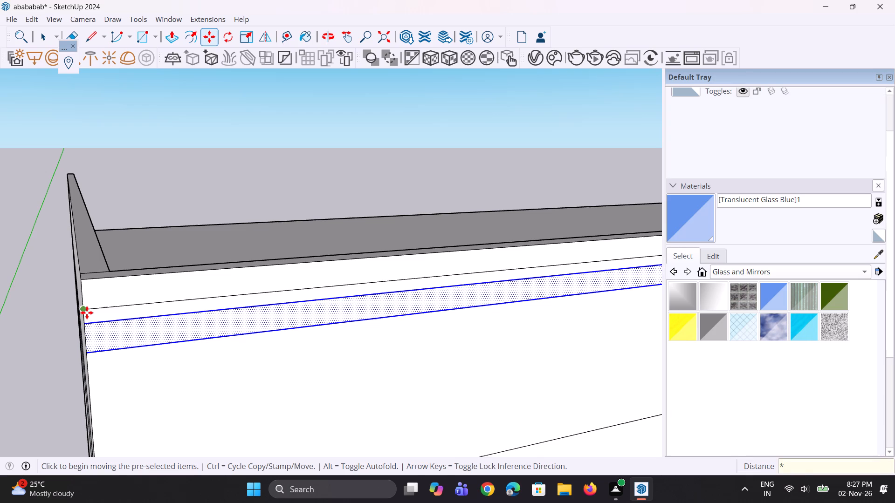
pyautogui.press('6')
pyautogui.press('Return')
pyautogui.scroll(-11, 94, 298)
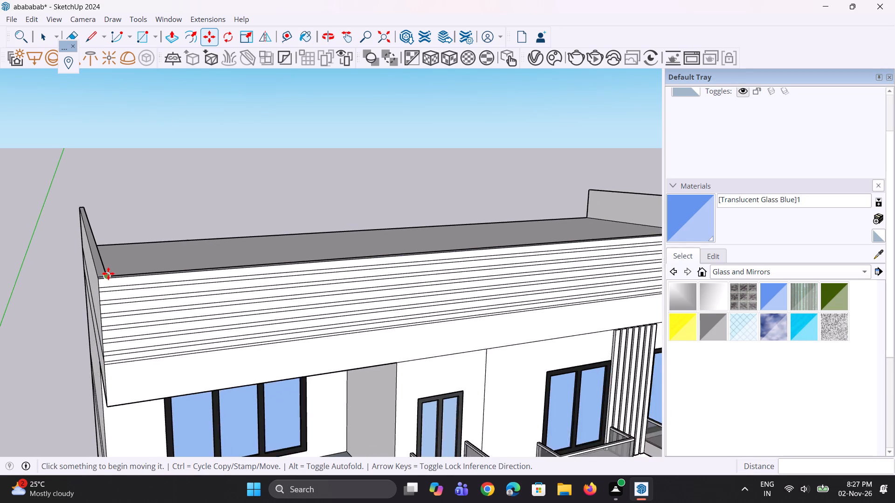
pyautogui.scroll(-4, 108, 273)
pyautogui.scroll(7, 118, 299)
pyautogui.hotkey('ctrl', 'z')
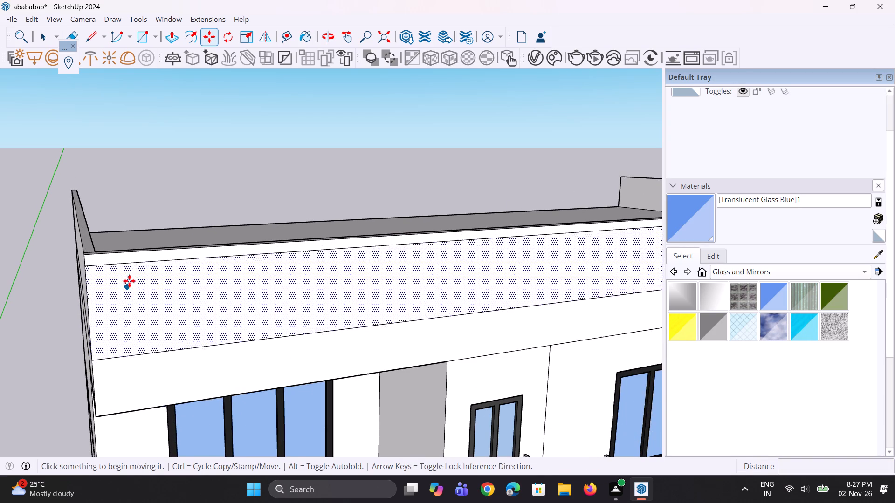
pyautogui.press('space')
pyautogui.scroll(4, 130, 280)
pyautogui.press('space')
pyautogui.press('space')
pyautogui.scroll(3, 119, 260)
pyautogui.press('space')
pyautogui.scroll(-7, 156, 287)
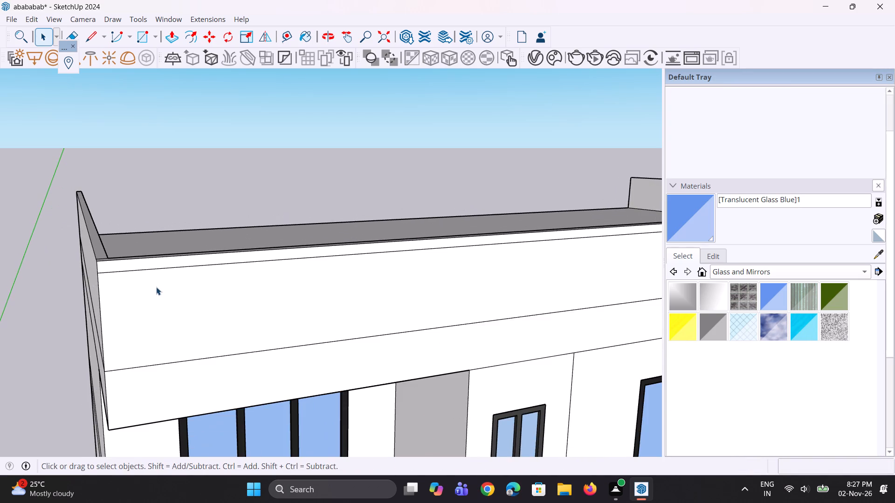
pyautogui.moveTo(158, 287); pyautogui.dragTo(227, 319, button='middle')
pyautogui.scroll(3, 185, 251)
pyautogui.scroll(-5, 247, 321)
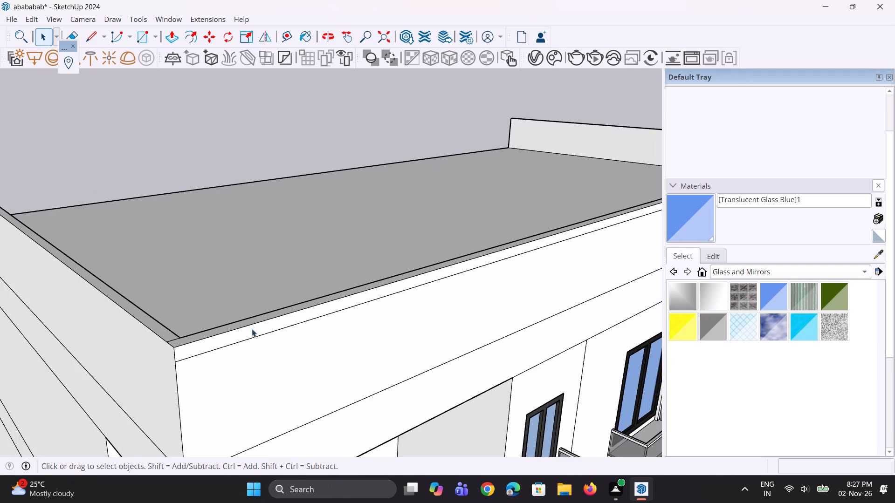
# Undo the 8" edge copy on the front face and the latest raising of the roof parapet.
pyautogui.moveTo(262, 344); pyautogui.dragTo(281, 317, button='middle')
pyautogui.hotkey('ctrl', 'z')
pyautogui.hotkey('ctrl', 'z')
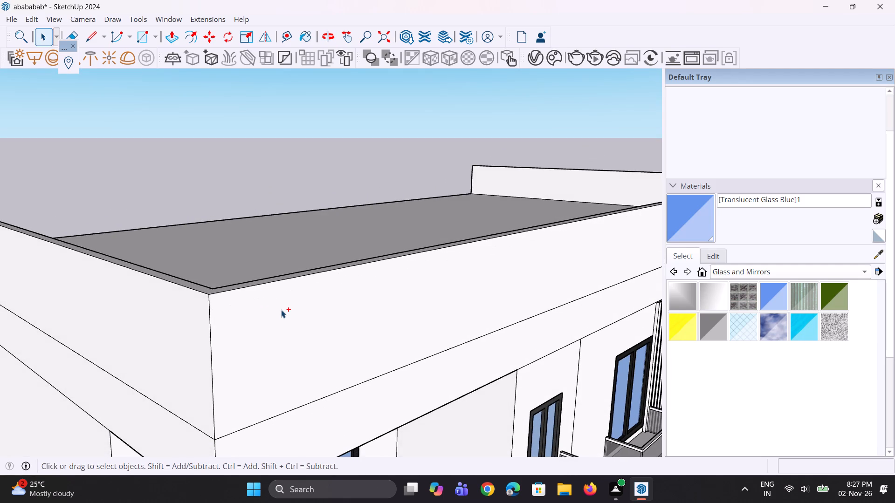
pyautogui.hotkey('ctrl', 'z')
pyautogui.hotkey('ctrl', 'z')
pyautogui.hotkey('ctrl', 'z')
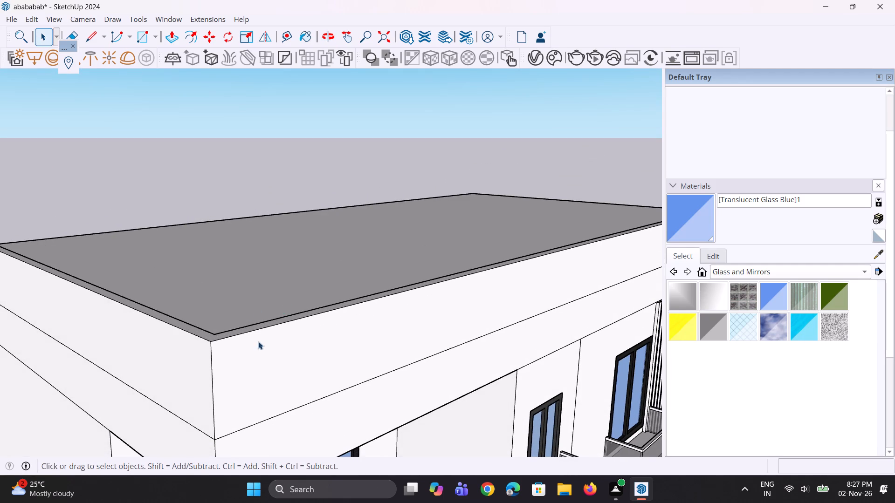
# Copy the front parapet's top outer edge 8" straight down its front face.
pyautogui.moveTo(258, 341); pyautogui.dragTo(250, 332, button='middle')
pyautogui.press('space')
pyautogui.click(234, 319)
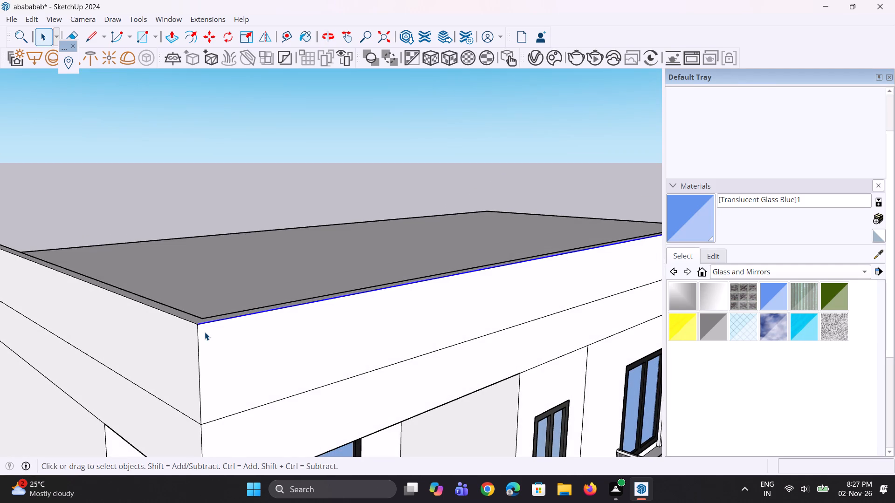
pyautogui.scroll(1, 205, 332)
pyautogui.press('m')
pyautogui.scroll(2, 193, 331)
pyautogui.click(197, 325)
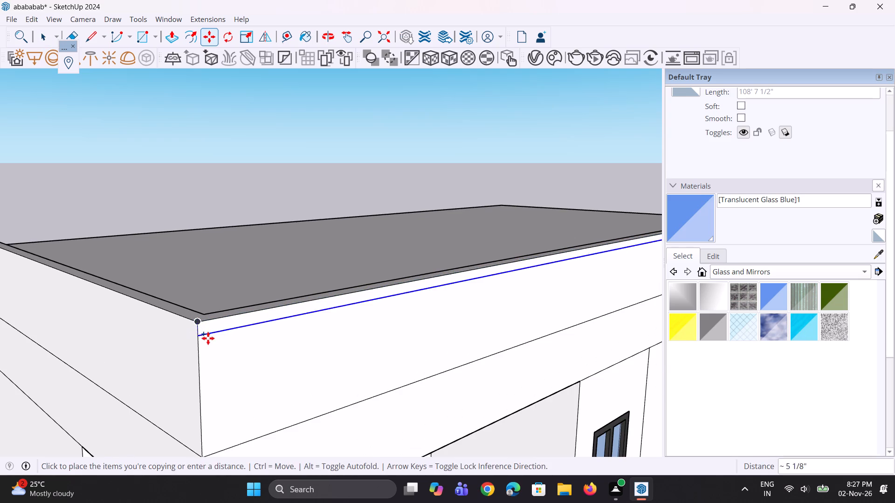
pyautogui.click(204, 342)
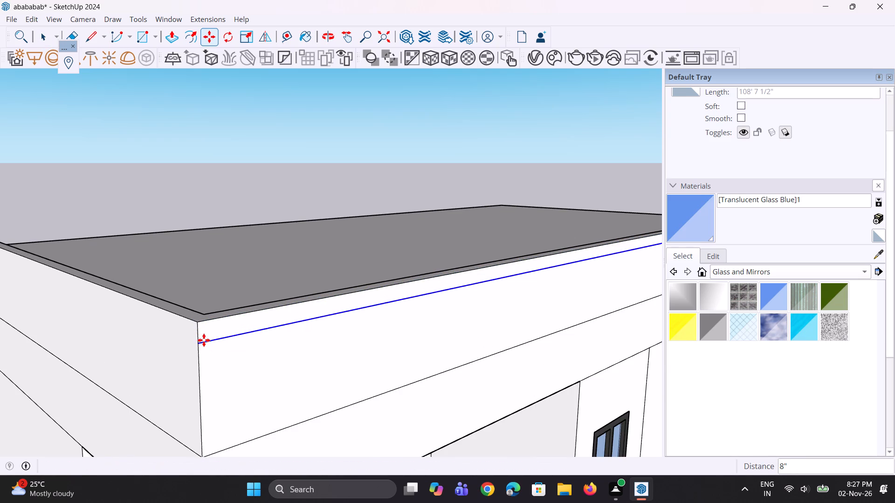
pyautogui.press('space')
pyautogui.press('space')
# Copy the narrow top strip down the front parapet face three times at about 1' 1 15/16" spacing.
pyautogui.click(207, 334)
pyautogui.press('m')
pyautogui.scroll(4, 207, 333)
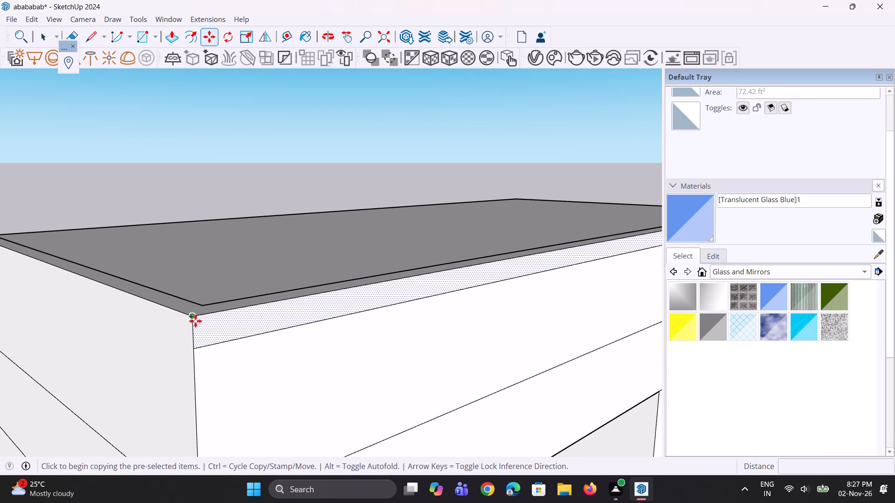
pyautogui.click(195, 320)
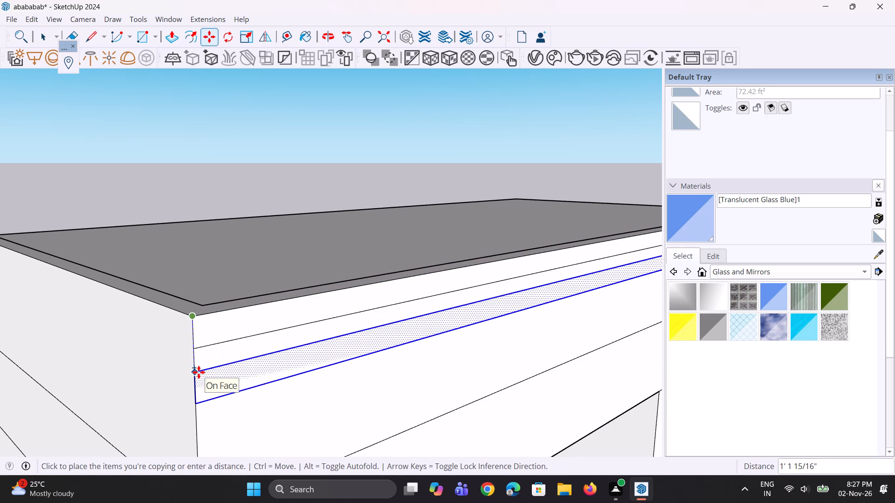
pyautogui.click(199, 372)
pyautogui.press('*')
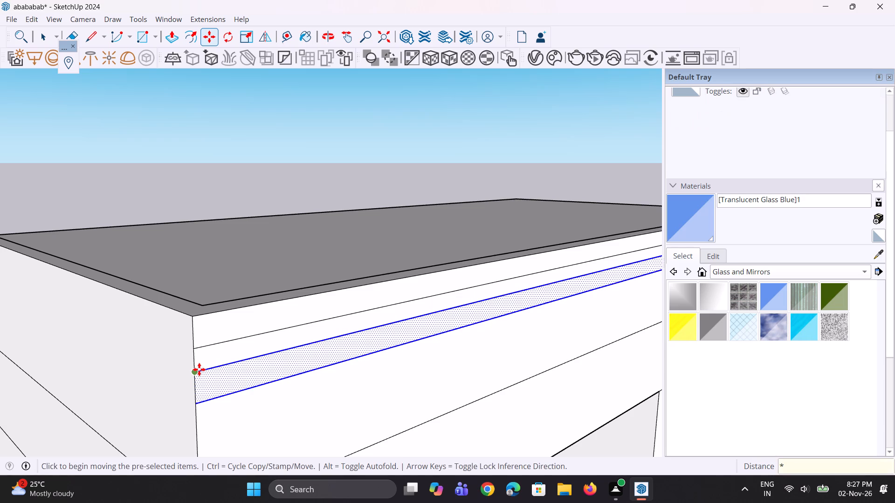
pyautogui.press('3')
pyautogui.press('Return')
pyautogui.scroll(-5, 201, 340)
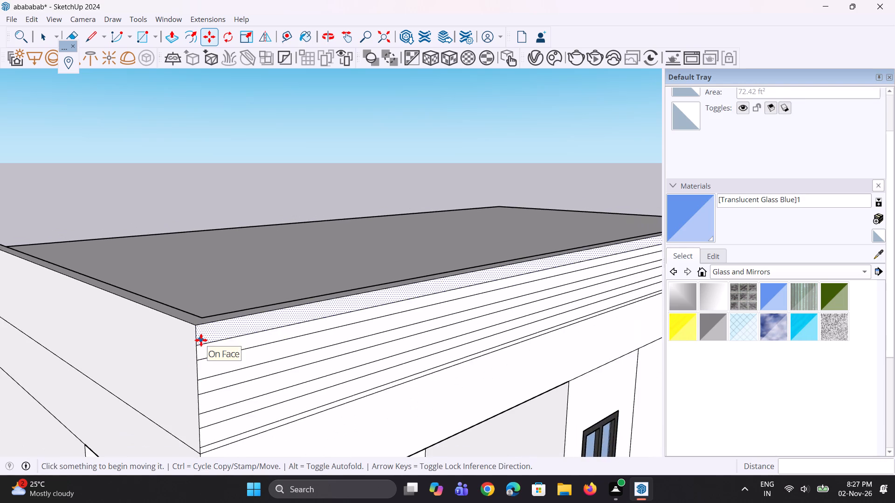
pyautogui.scroll(-5, 201, 340)
pyautogui.scroll(1, 234, 382)
pyautogui.moveTo(235, 382); pyautogui.dragTo(213, 386, button='middle')
pyautogui.press('space')
pyautogui.press('space')
pyautogui.press('space')
# Push the plain band directly below the top strip inward about 8 3/8" to form a groove.
pyautogui.scroll(4, 200, 329)
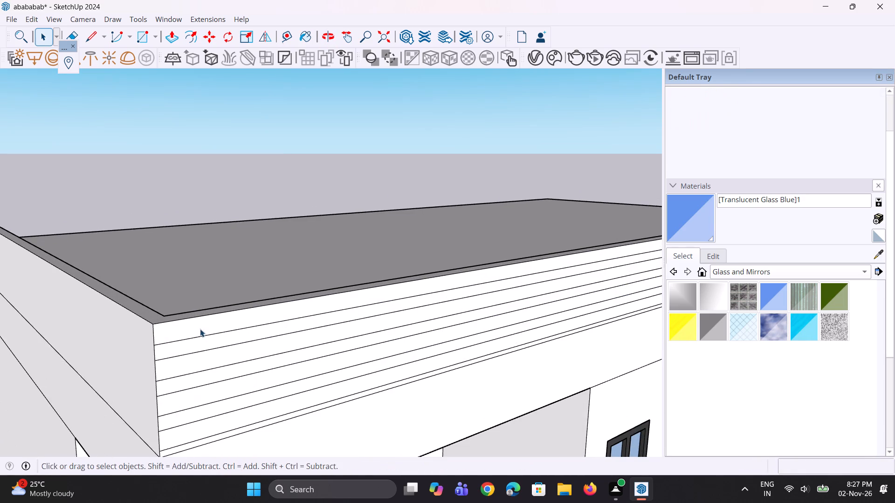
pyautogui.scroll(-9, 189, 337)
pyautogui.scroll(1, 201, 391)
pyautogui.moveTo(182, 369); pyautogui.dragTo(169, 360, button='middle')
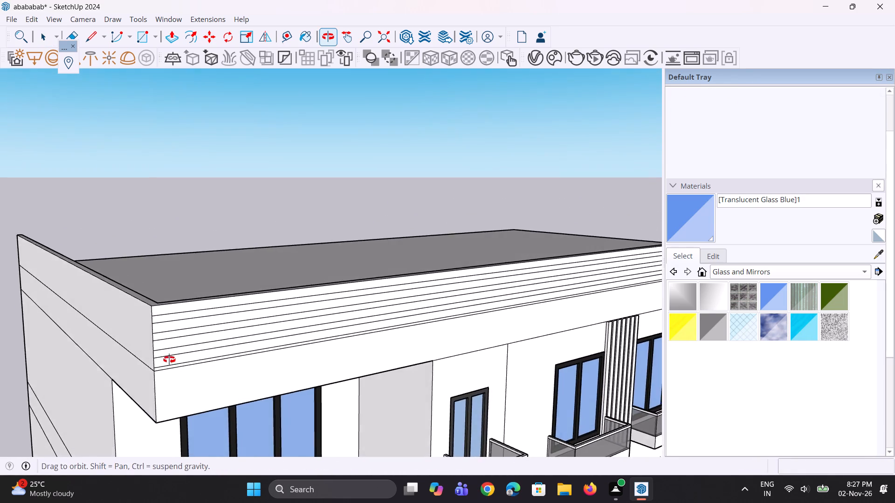
pyautogui.moveTo(169, 360); pyautogui.dragTo(168, 359, button='middle')
pyautogui.scroll(4, 151, 357)
pyautogui.scroll(6, 159, 272)
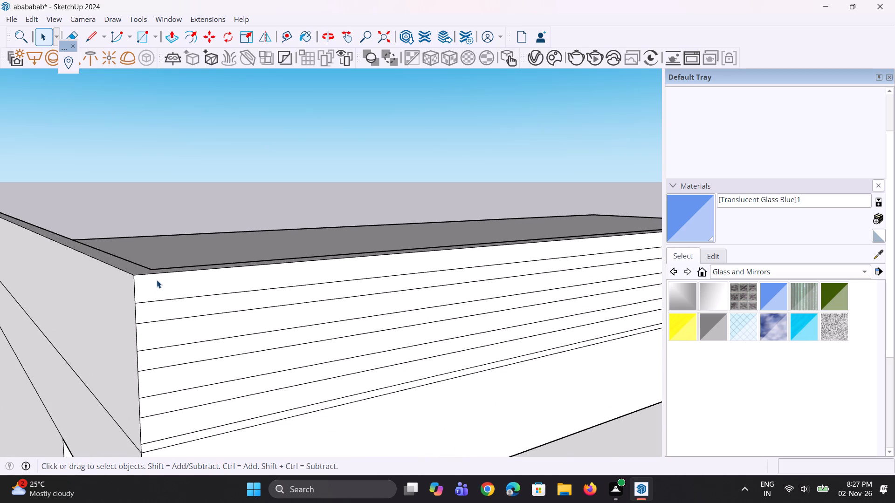
pyautogui.press('p')
pyautogui.click(158, 306)
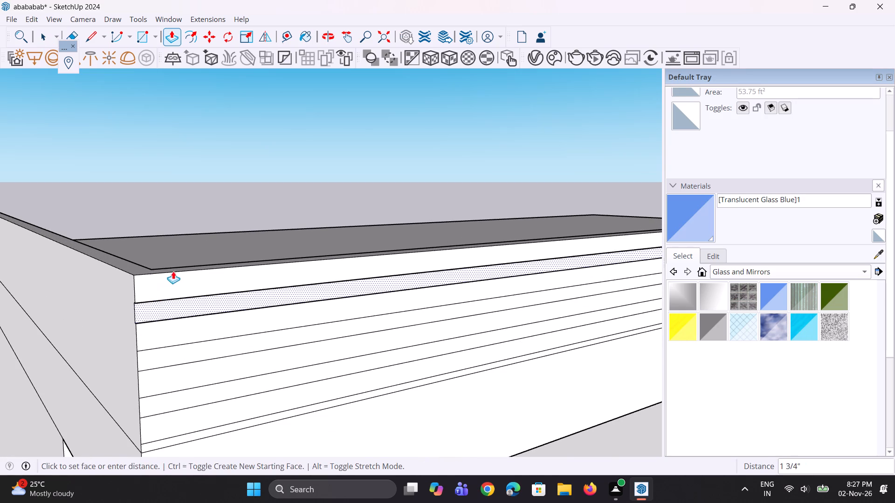
pyautogui.moveTo(174, 268); pyautogui.dragTo(157, 323, button='middle')
pyautogui.click(184, 265)
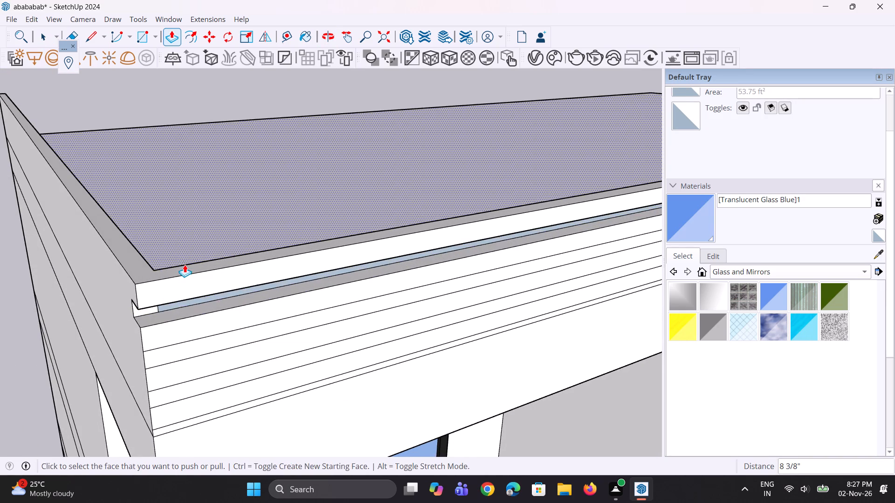
# Repeat the 8 3/8" recess on the other two plain bands and the thin lowest band of the parapet face.
pyautogui.moveTo(205, 311); pyautogui.dragTo(200, 258, button='middle')
pyautogui.scroll(3, 186, 337)
pyautogui.doubleClick(188, 328)
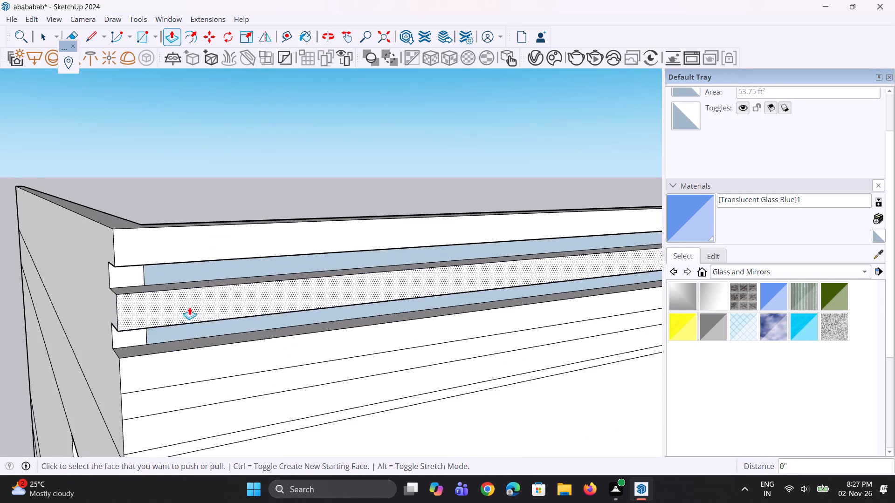
pyautogui.scroll(-5, 174, 292)
pyautogui.scroll(4, 189, 340)
pyautogui.doubleClick(192, 359)
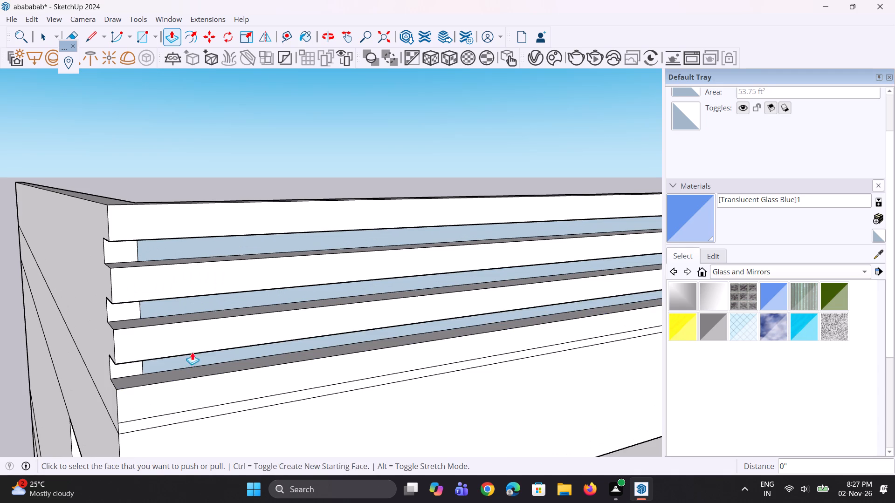
pyautogui.scroll(-4, 155, 327)
pyautogui.scroll(3, 173, 388)
pyautogui.doubleClick(173, 388)
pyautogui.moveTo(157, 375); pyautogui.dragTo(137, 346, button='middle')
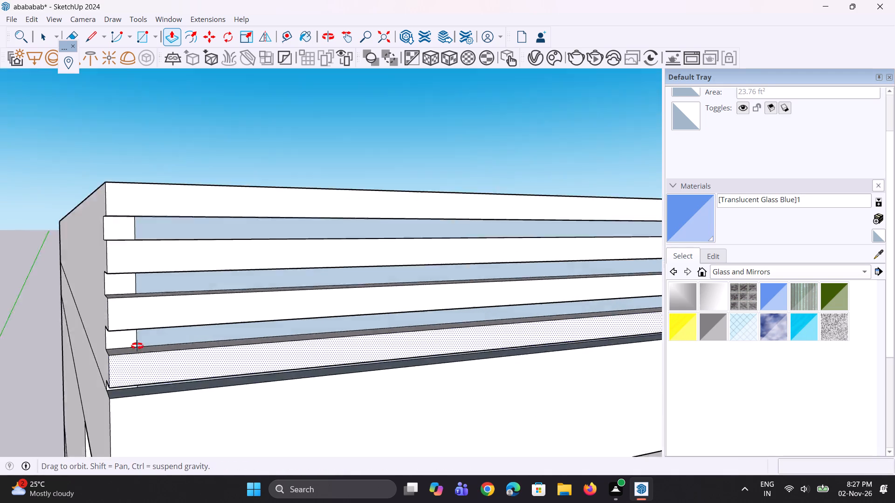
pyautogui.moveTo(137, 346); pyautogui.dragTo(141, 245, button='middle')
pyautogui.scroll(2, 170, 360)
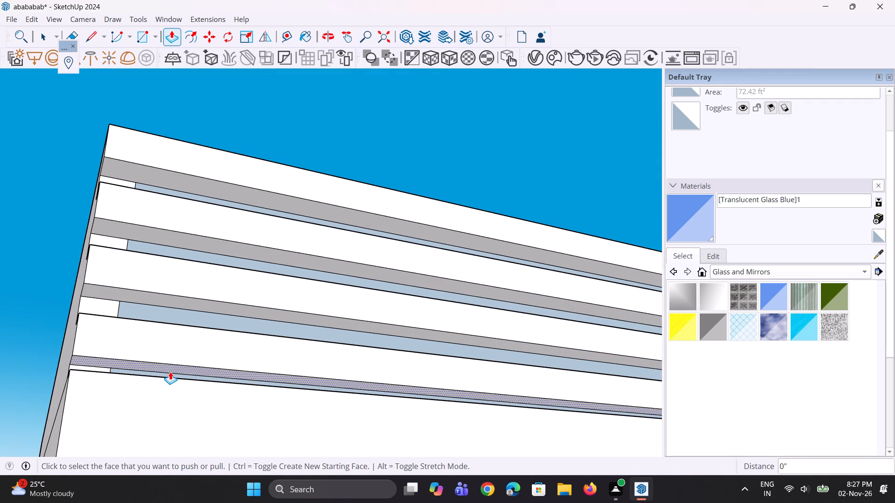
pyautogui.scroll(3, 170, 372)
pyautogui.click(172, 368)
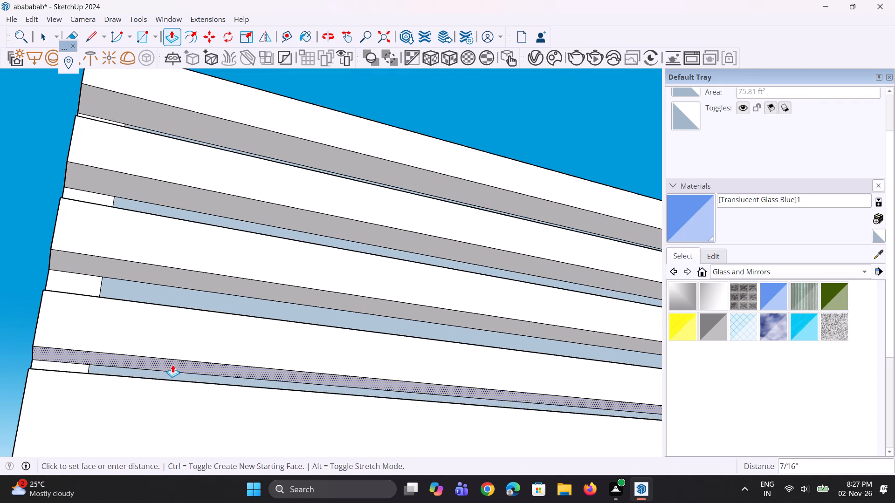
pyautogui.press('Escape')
# Push the ledge at the bottom of the lowest groove down about 3 13/16" to widen that groove.
pyautogui.scroll(-10, 184, 272)
pyautogui.moveTo(186, 291); pyautogui.dragTo(154, 407, button='middle')
pyautogui.moveTo(186, 326); pyautogui.dragTo(157, 419, button='middle')
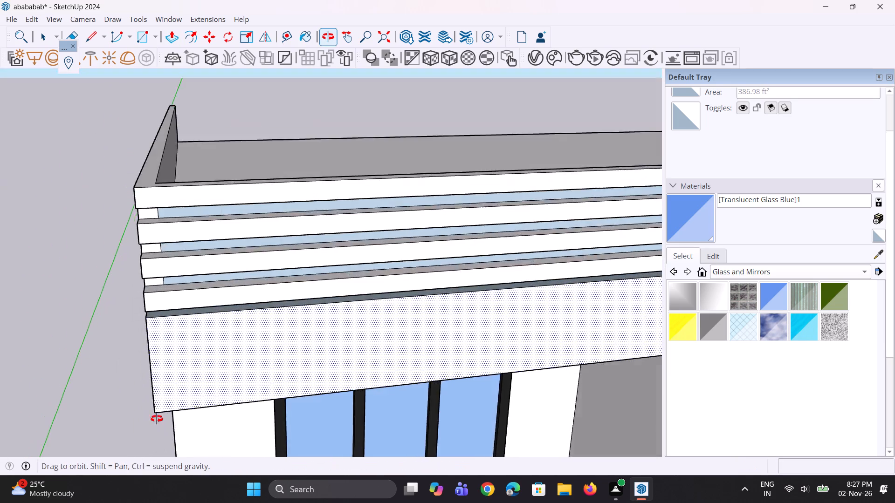
pyautogui.moveTo(157, 419); pyautogui.dragTo(153, 438, button='middle')
pyautogui.scroll(4, 187, 357)
pyautogui.scroll(-10, 210, 324)
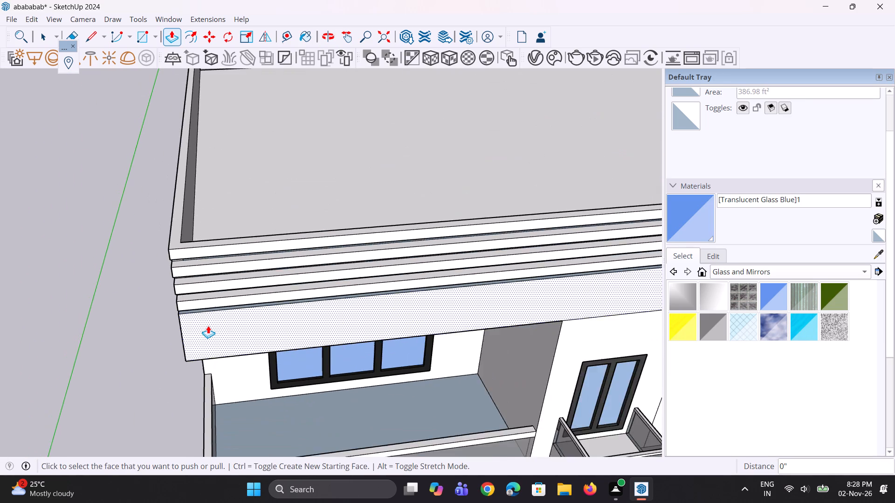
pyautogui.scroll(-5, 208, 326)
pyautogui.scroll(7, 291, 328)
pyautogui.scroll(5, 262, 296)
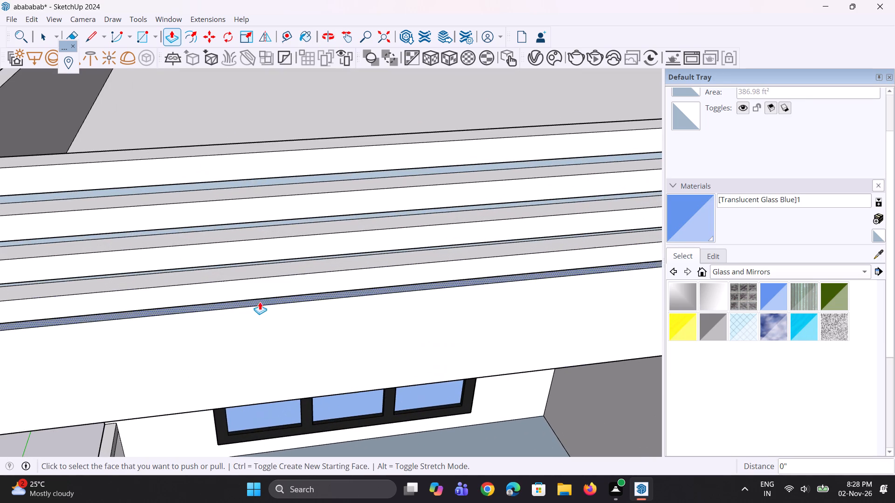
pyautogui.click(256, 305)
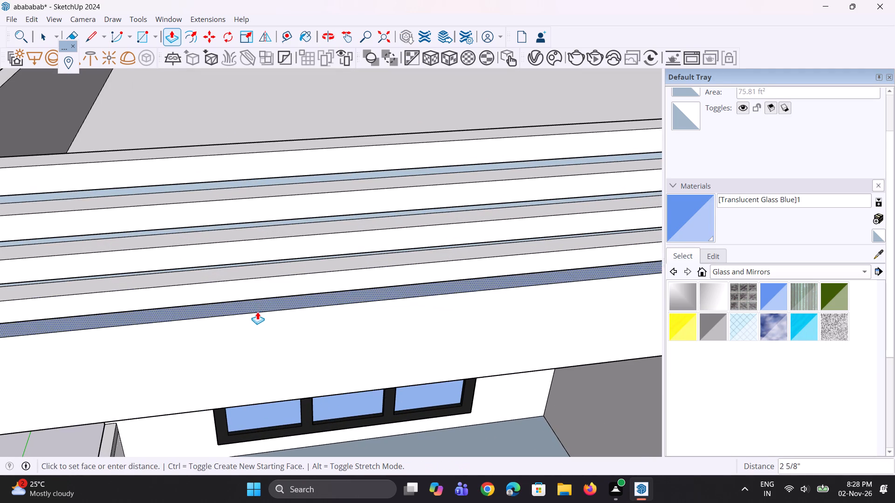
pyautogui.click(258, 314)
# Push the ledge of the lowest groove down about another 2 1/4".
pyautogui.moveTo(260, 348); pyautogui.dragTo(313, 268, button='middle')
pyautogui.scroll(-4, 318, 320)
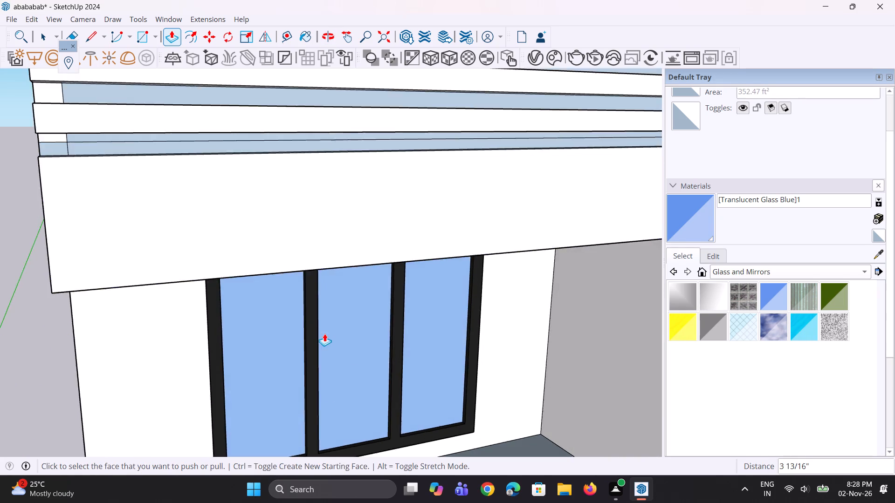
pyautogui.scroll(-4, 324, 333)
pyautogui.scroll(8, 277, 270)
pyautogui.scroll(2, 226, 282)
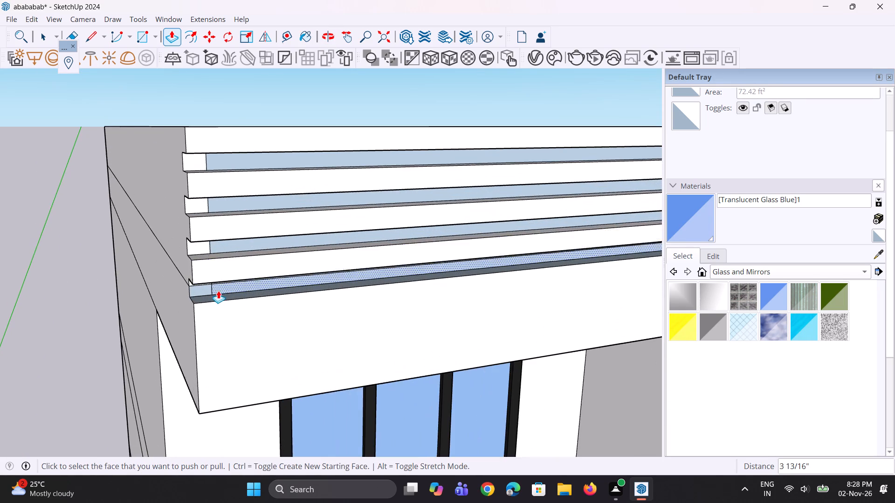
pyautogui.moveTo(218, 291); pyautogui.dragTo(227, 308, button='middle')
pyautogui.scroll(7, 220, 308)
pyautogui.click(204, 297)
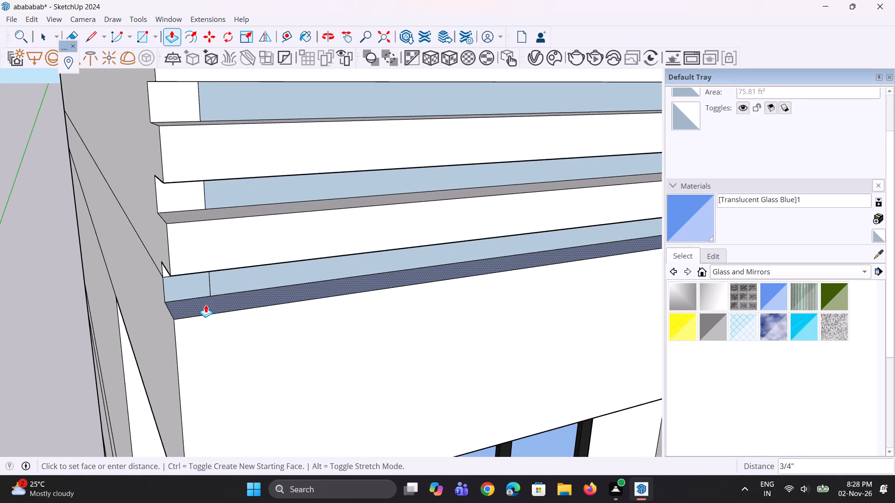
pyautogui.click(207, 310)
# Examine the grooved front parapet from the facade and from the far end of the roof.
pyautogui.scroll(-11, 147, 334)
pyautogui.moveTo(205, 298); pyautogui.dragTo(194, 231, button='middle')
pyautogui.scroll(-5, 141, 281)
pyautogui.moveTo(315, 245); pyautogui.dragTo(148, 277, button='middle')
pyautogui.scroll(1, 148, 277)
pyautogui.scroll(-7, 149, 277)
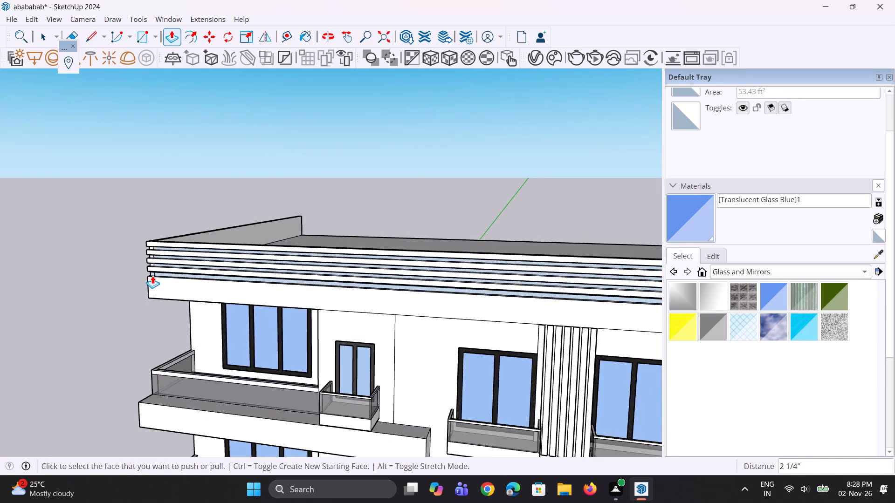
pyautogui.scroll(-10, 152, 276)
pyautogui.moveTo(414, 267); pyautogui.dragTo(219, 290, button='middle')
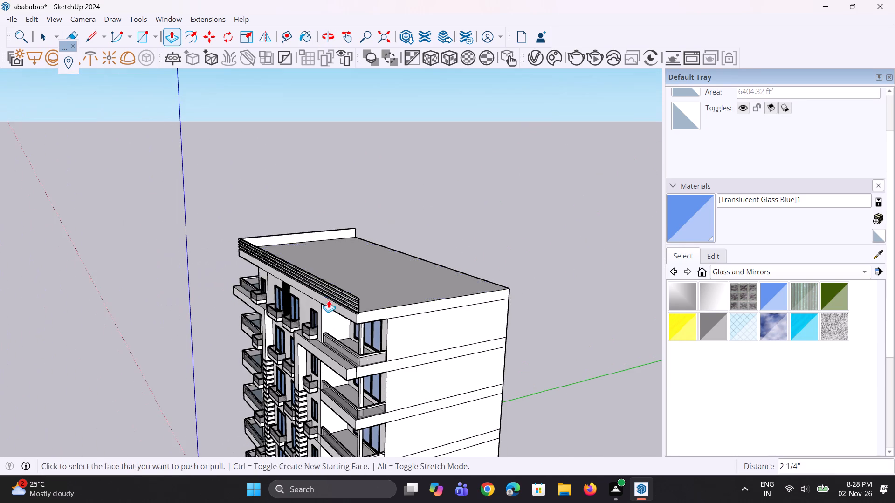
pyautogui.moveTo(329, 300); pyautogui.dragTo(264, 316, button='middle')
# Copy the roof's outer side edge inward across the roof surface, starting from the corner beside the grooved parapet.
pyautogui.scroll(5, 289, 335)
pyautogui.press('space')
pyautogui.press('space')
pyautogui.scroll(-3, 291, 242)
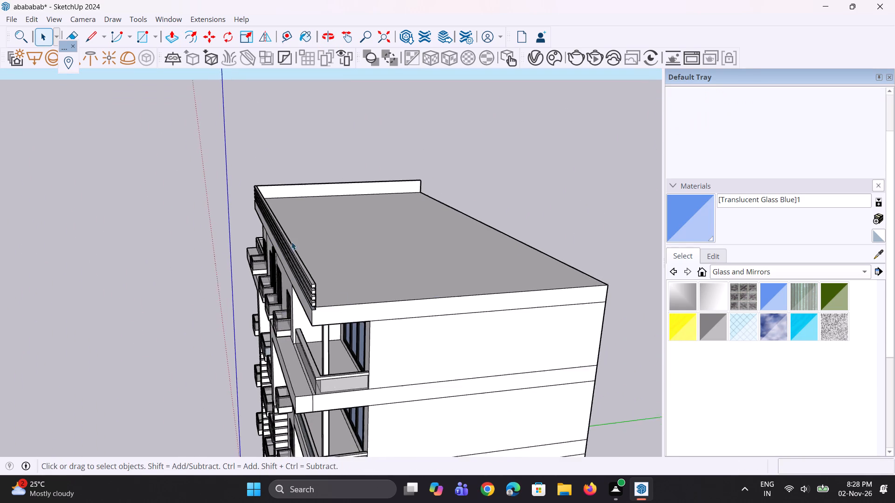
pyautogui.scroll(-1, 291, 242)
pyautogui.moveTo(315, 264); pyautogui.dragTo(304, 344, button='middle')
pyautogui.scroll(12, 308, 362)
pyautogui.click(316, 366)
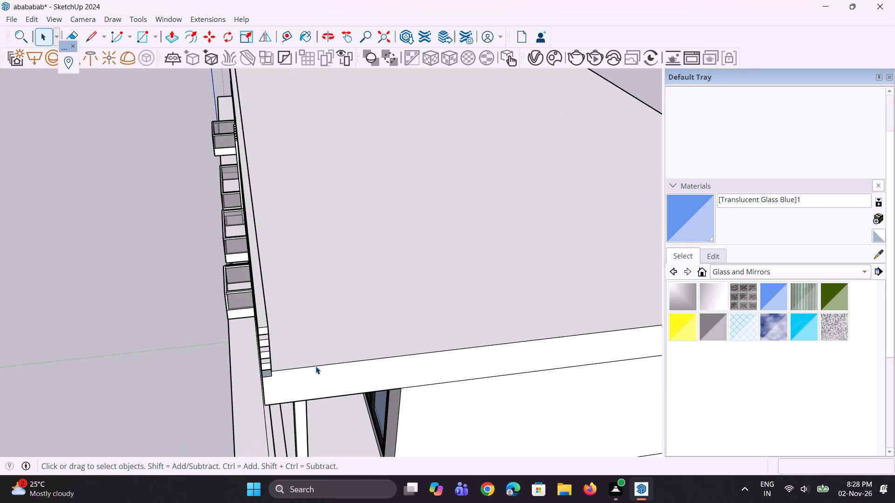
pyautogui.scroll(1, 311, 365)
pyautogui.moveTo(266, 342); pyautogui.dragTo(176, 348, button='middle')
pyautogui.scroll(3, 169, 347)
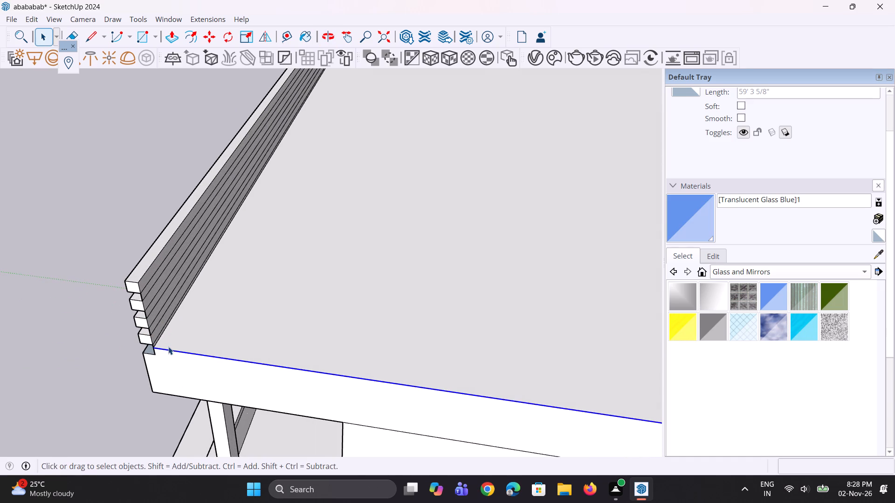
pyautogui.press('m')
pyautogui.keyDown('ctrl'); pyautogui.scroll(3, 106, 366); pyautogui.keyUp('ctrl')
pyautogui.scroll(-4, 142, 369)
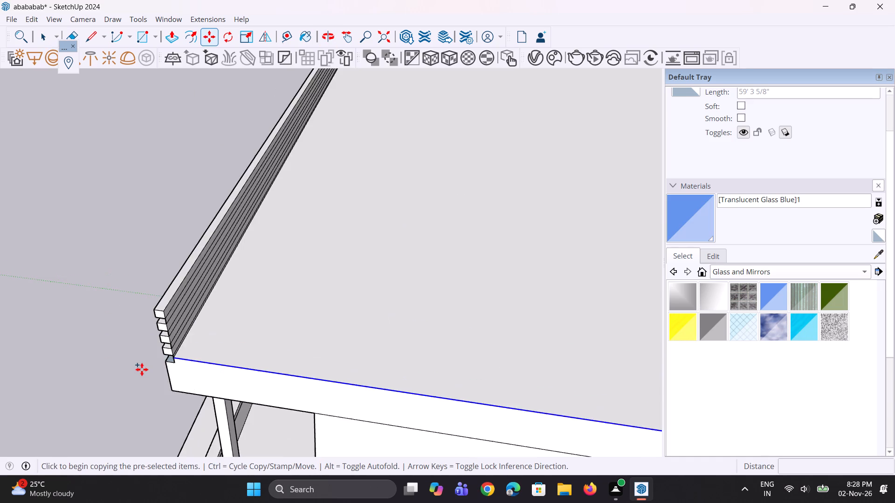
pyautogui.scroll(4, 152, 368)
pyautogui.scroll(-4, 175, 357)
pyautogui.scroll(8, 223, 340)
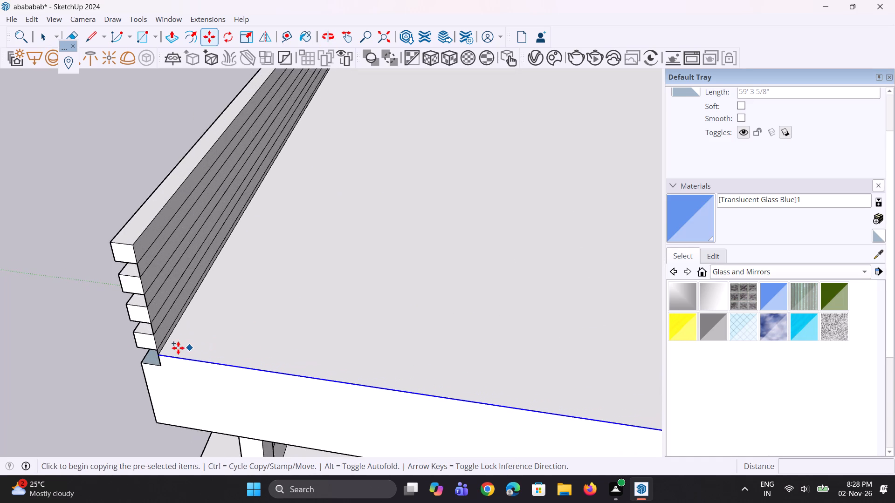
pyautogui.scroll(14, 165, 350)
pyautogui.click(156, 359)
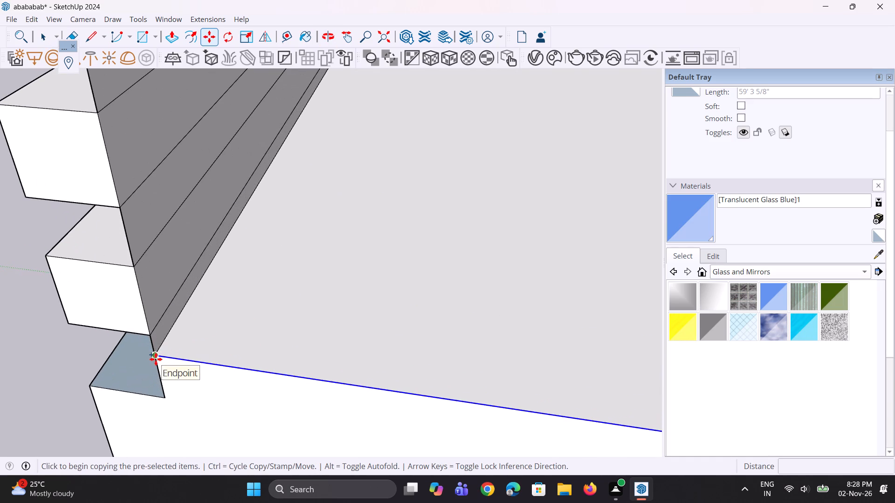
pyautogui.click(172, 333)
# Pull the narrow strip along the roof's side edge up about 4' 4 7/16", level with the front parapet's top.
pyautogui.press('p')
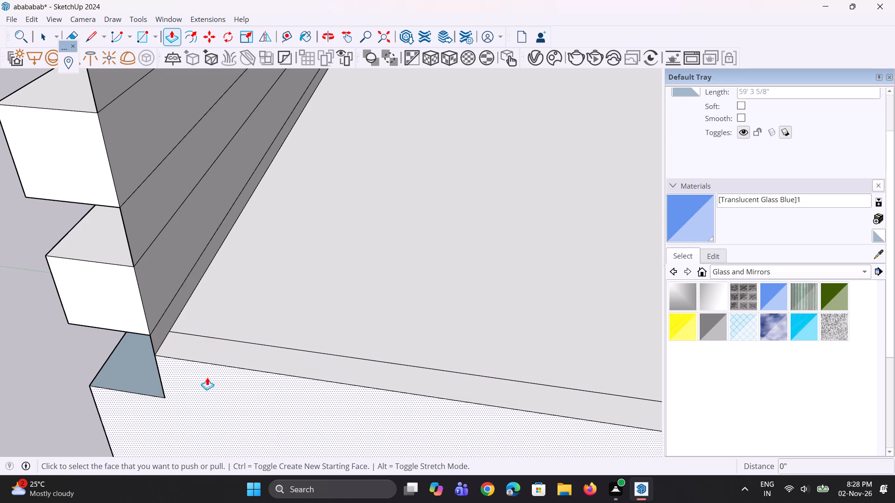
pyautogui.click(225, 360)
pyautogui.scroll(-11, 235, 322)
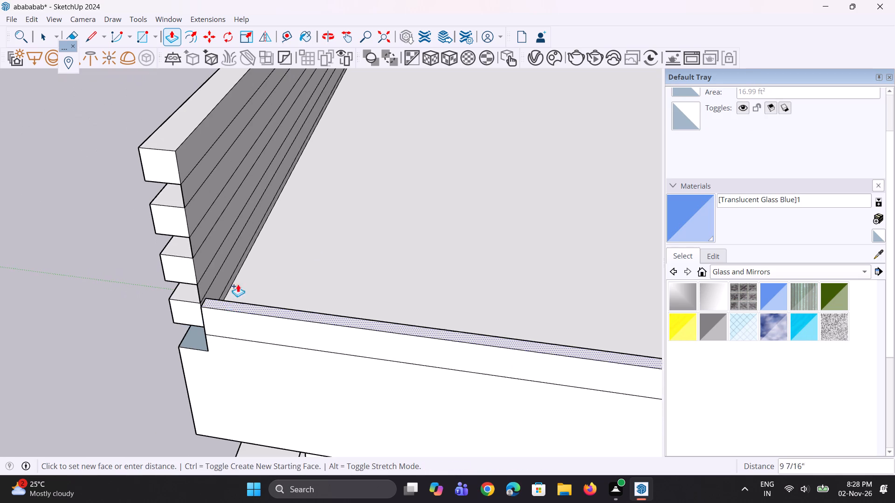
pyautogui.click(167, 149)
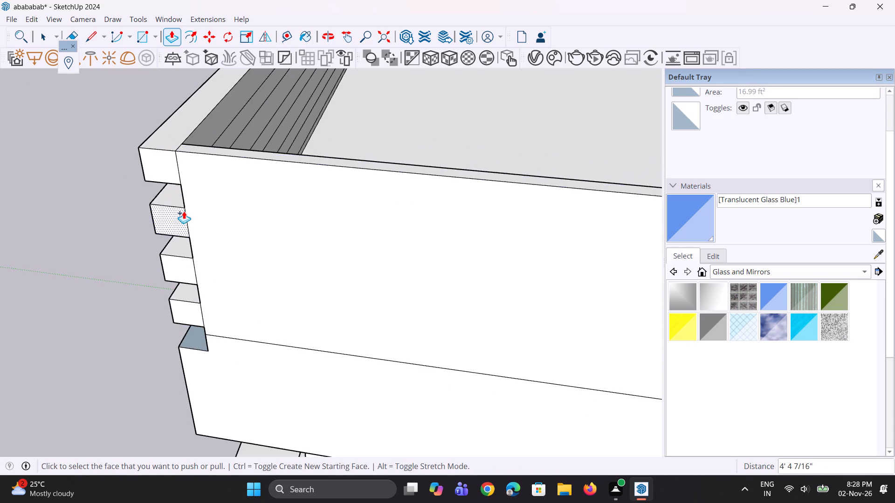
pyautogui.scroll(-20, 184, 212)
pyautogui.scroll(-6, 182, 197)
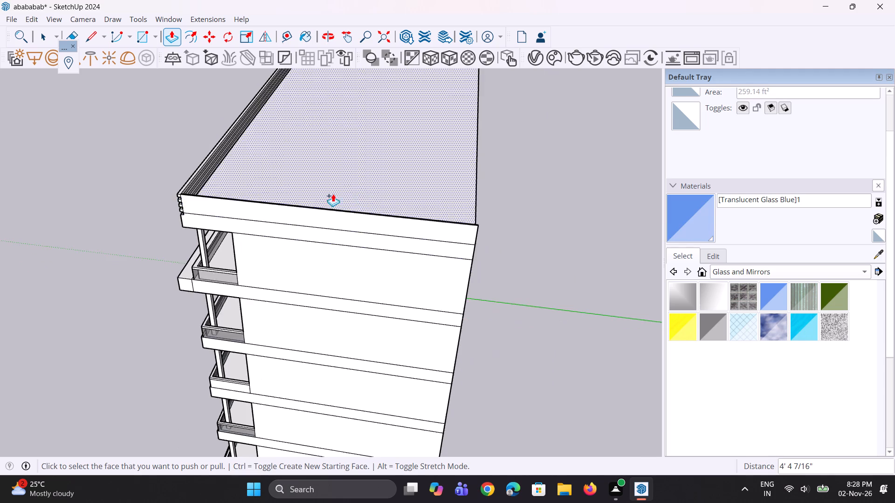
# Pull the inner face of the new side parapet about 3 11/16" toward the roof to thicken it.
pyautogui.moveTo(358, 198); pyautogui.dragTo(38, 288, button='middle')
pyautogui.scroll(9, 45, 259)
pyautogui.keyDown('ctrl'); pyautogui.scroll(4, 56, 251); pyautogui.keyUp('ctrl')
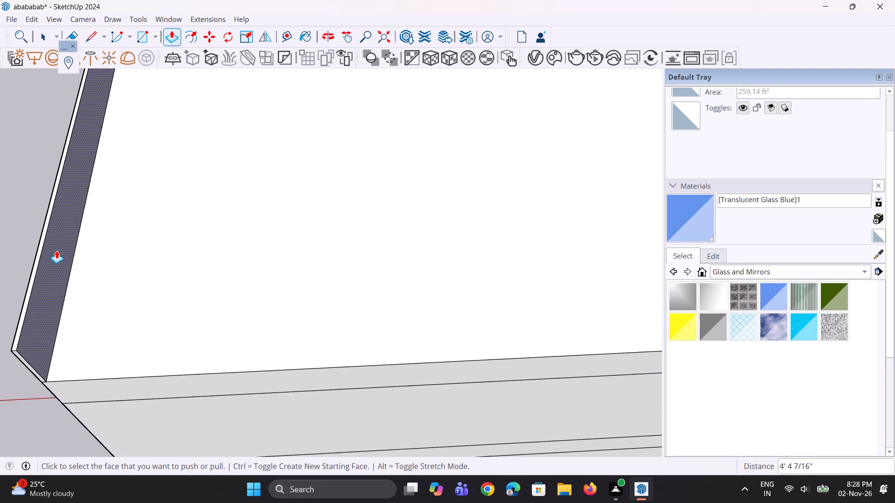
pyautogui.scroll(3, 54, 260)
pyautogui.click(53, 261)
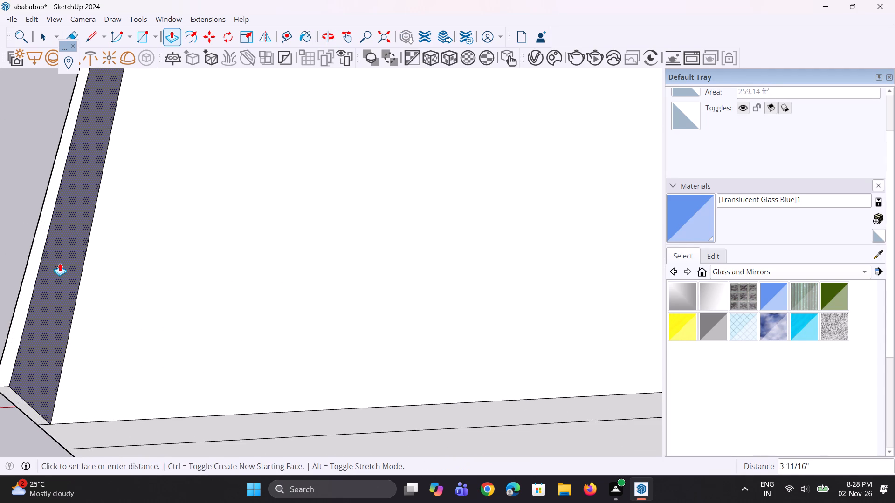
pyautogui.click(60, 263)
# Examine the roof with its side parapets from the back corner, the side and the front facade.
pyautogui.scroll(1, 68, 293)
pyautogui.moveTo(71, 293); pyautogui.dragTo(212, 270, button='middle')
pyautogui.scroll(-10, 232, 264)
pyautogui.press('space')
pyautogui.press('space')
pyautogui.press('space')
pyautogui.moveTo(227, 351); pyautogui.dragTo(295, 253, button='middle')
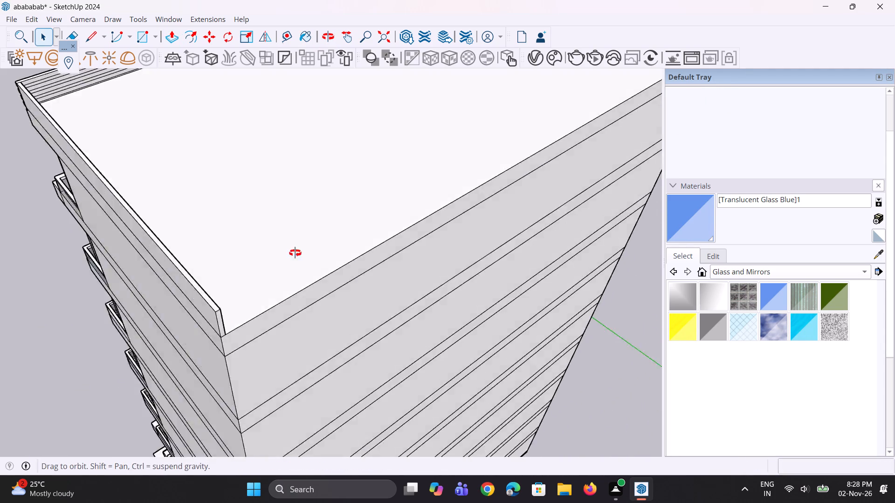
pyautogui.moveTo(295, 253); pyautogui.dragTo(296, 251, button='middle')
pyautogui.scroll(-9, 302, 283)
pyautogui.moveTo(256, 286); pyautogui.dragTo(574, 288, button='middle')
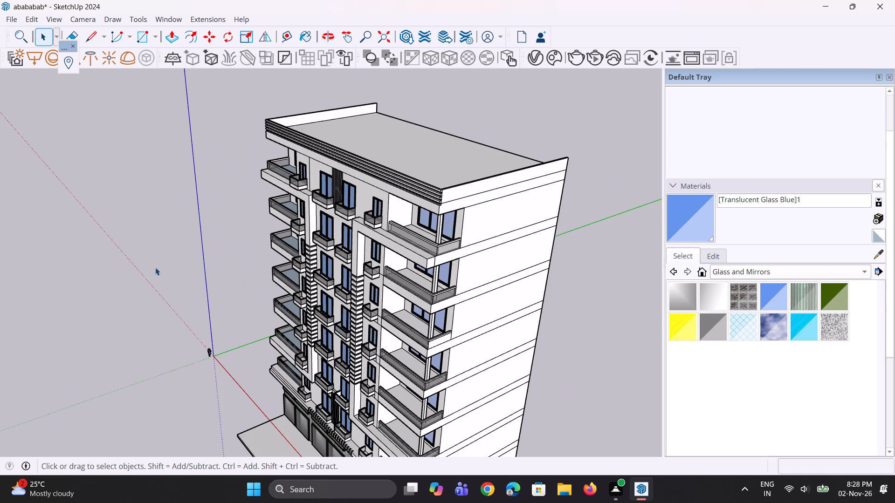
pyautogui.scroll(-5, 151, 267)
pyautogui.moveTo(195, 313); pyautogui.dragTo(465, 282, button='middle')
pyautogui.scroll(4, 462, 279)
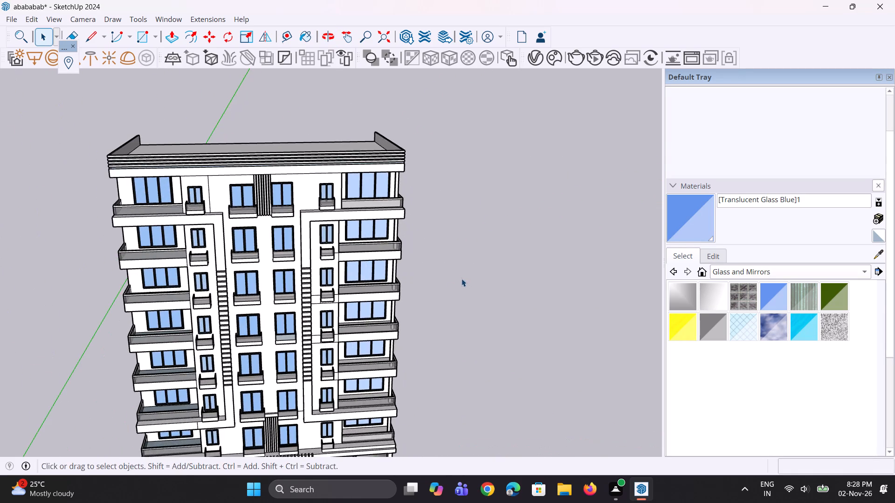
pyautogui.click(461, 279)
pyautogui.scroll(-5, 403, 305)
pyautogui.moveTo(399, 300); pyautogui.dragTo(350, 285, button='middle')
pyautogui.scroll(1, 350, 285)
pyautogui.scroll(-5, 350, 285)
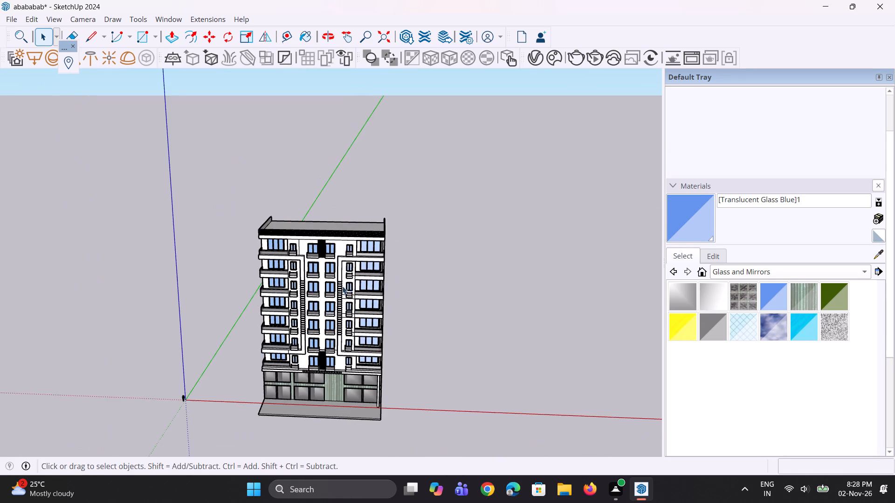
pyautogui.scroll(5, 321, 271)
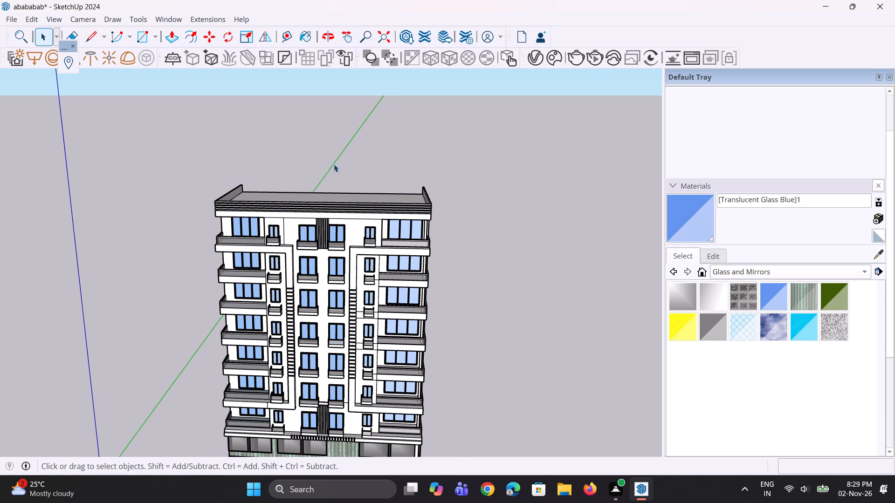
# Draw a rectangle about 8 3/8" by 1' 3/16" across the ledge at the bottom of the parapet's lowest groove.
pyautogui.scroll(4, 329, 164)
pyautogui.scroll(12, 230, 228)
pyautogui.moveTo(189, 238); pyautogui.dragTo(226, 283, button='middle')
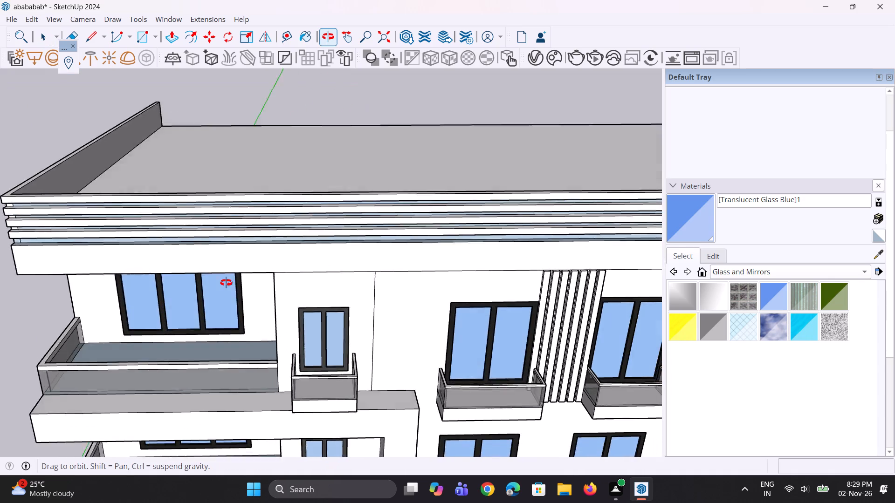
pyautogui.moveTo(226, 283); pyautogui.dragTo(331, 284, button='middle')
pyautogui.scroll(3, 175, 272)
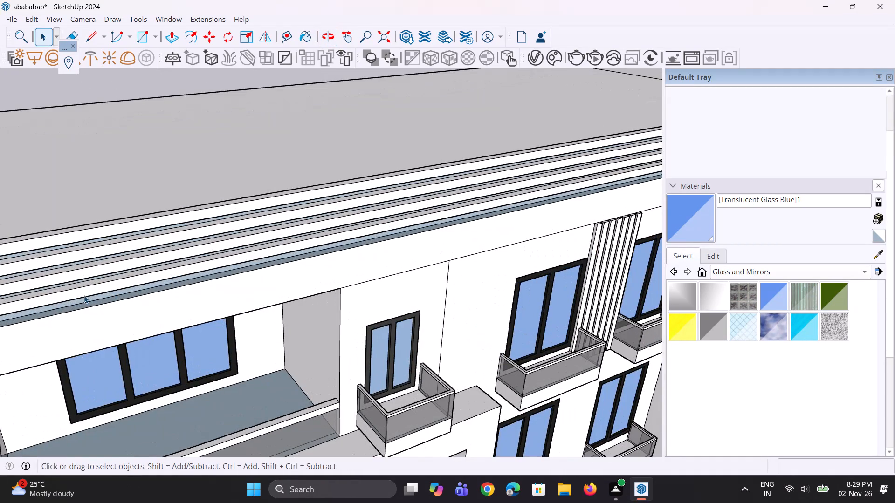
pyautogui.scroll(-2, 224, 294)
pyautogui.press('r')
pyautogui.scroll(4, 157, 308)
pyautogui.scroll(7, 96, 283)
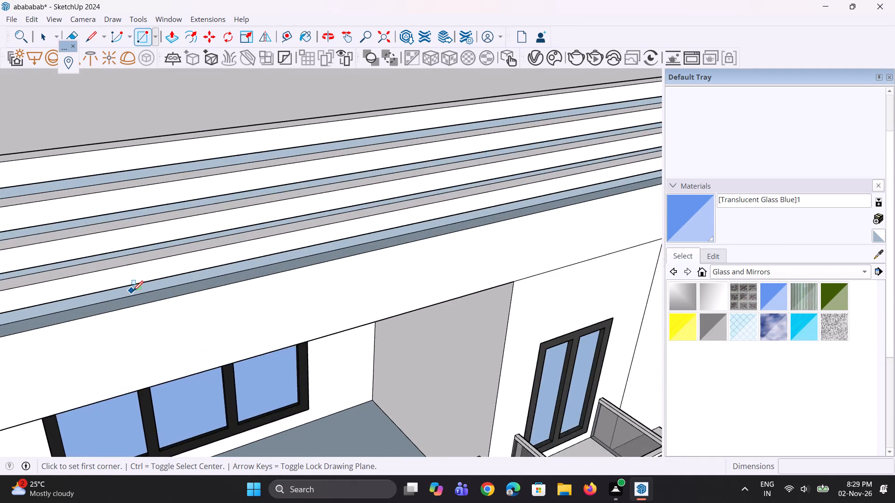
pyautogui.scroll(2, 133, 291)
pyautogui.click(130, 295)
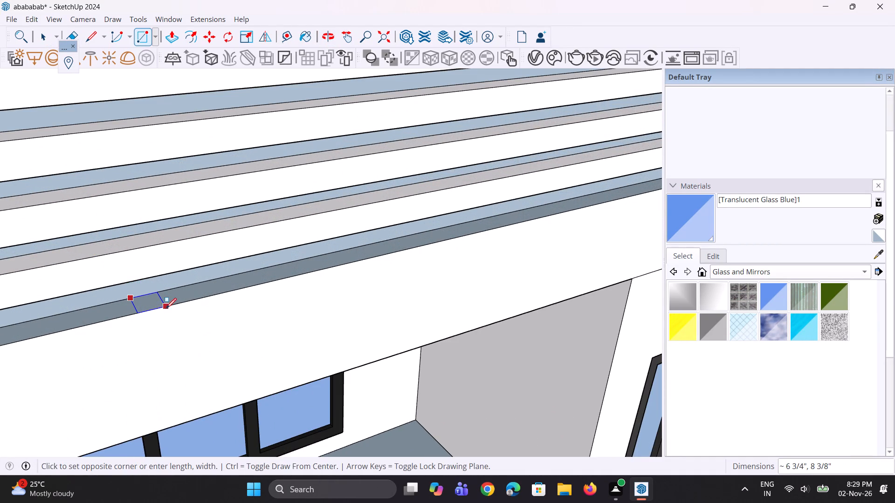
pyautogui.click(188, 302)
pyautogui.press('space')
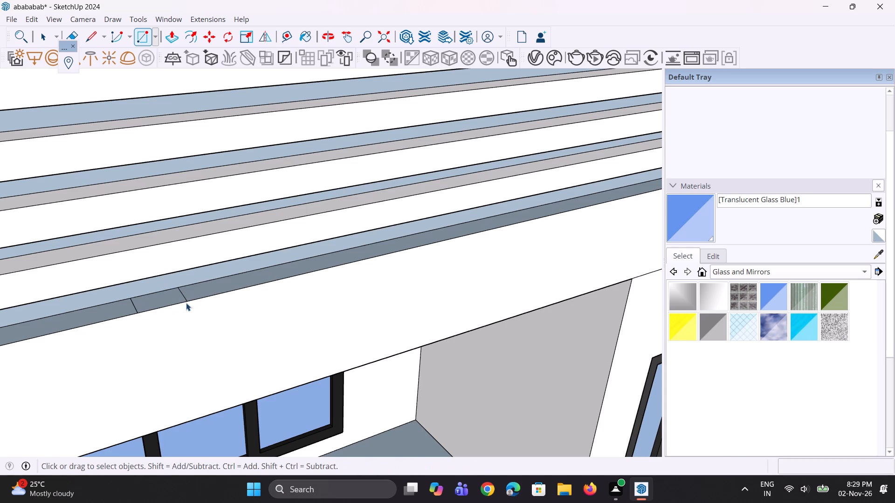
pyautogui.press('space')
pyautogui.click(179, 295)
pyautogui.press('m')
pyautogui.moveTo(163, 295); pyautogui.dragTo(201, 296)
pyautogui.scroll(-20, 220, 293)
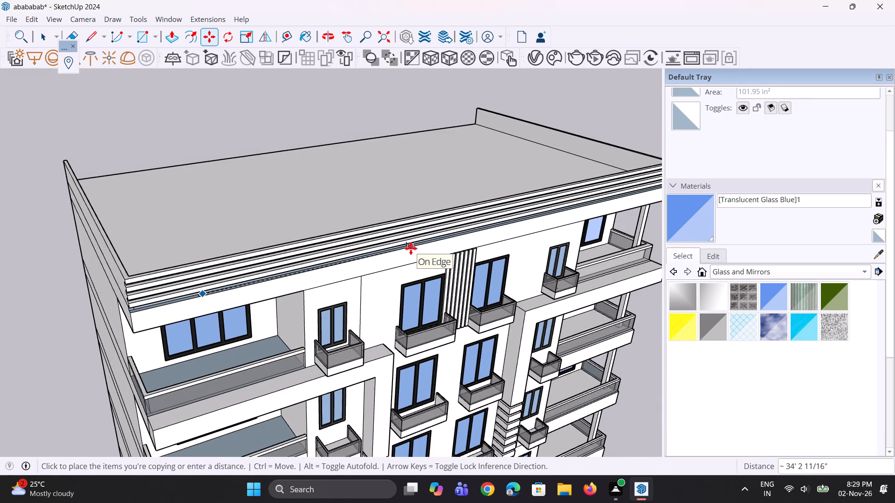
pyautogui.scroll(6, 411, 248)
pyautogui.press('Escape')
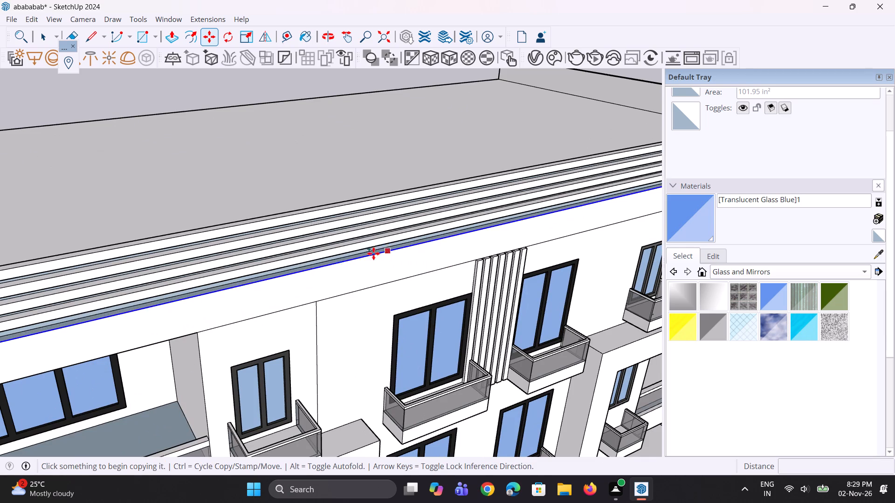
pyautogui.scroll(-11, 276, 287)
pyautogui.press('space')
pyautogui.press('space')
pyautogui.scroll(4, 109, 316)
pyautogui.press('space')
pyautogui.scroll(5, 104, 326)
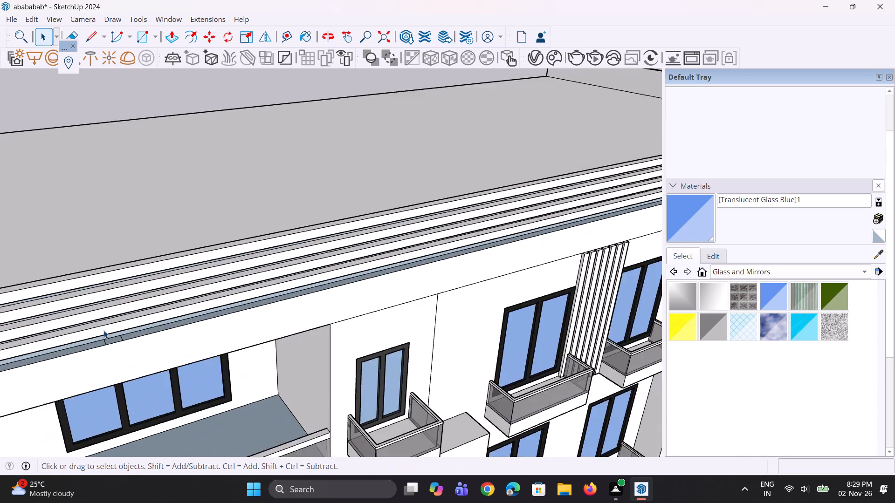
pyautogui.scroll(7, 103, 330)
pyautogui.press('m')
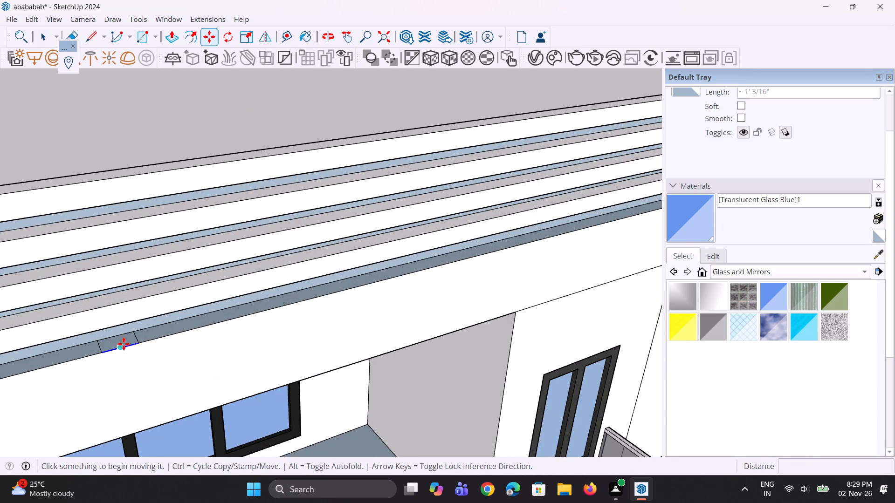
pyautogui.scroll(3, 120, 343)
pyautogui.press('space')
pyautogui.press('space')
# Move the small rectangle along the lowest groove's ledge, following the red axis toward the middle of the facade.
pyautogui.click(120, 343)
pyautogui.scroll(4, 120, 343)
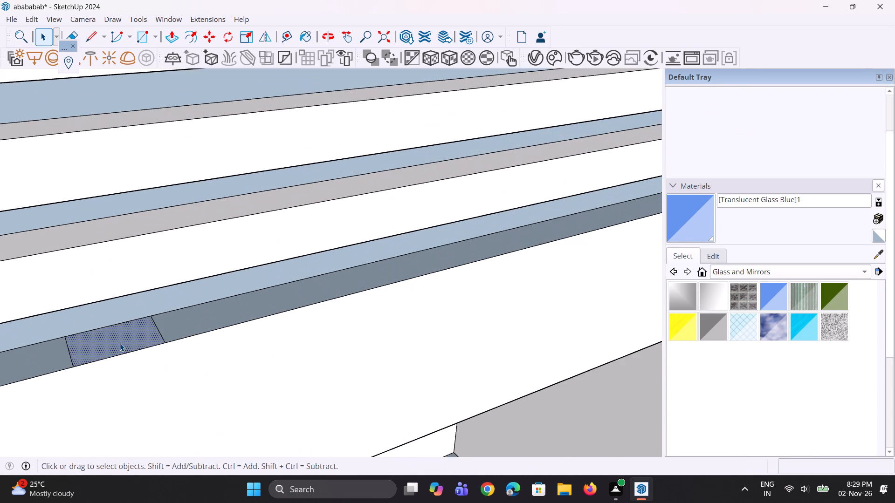
pyautogui.scroll(5, 120, 343)
pyautogui.press('m')
pyautogui.click(120, 343)
pyautogui.scroll(-10, 265, 313)
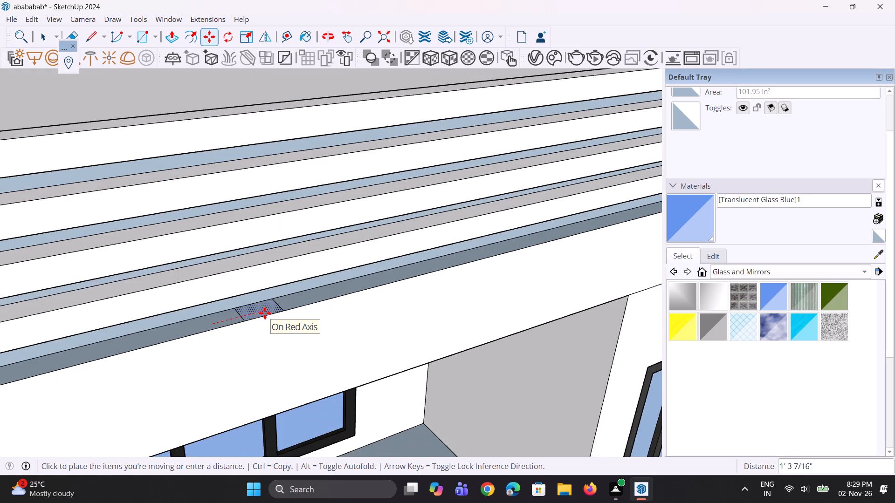
pyautogui.click(438, 282)
# Move the small rectangle farther along the ledge, past the wide window of the top corner balcony.
pyautogui.scroll(-2, 59, 361)
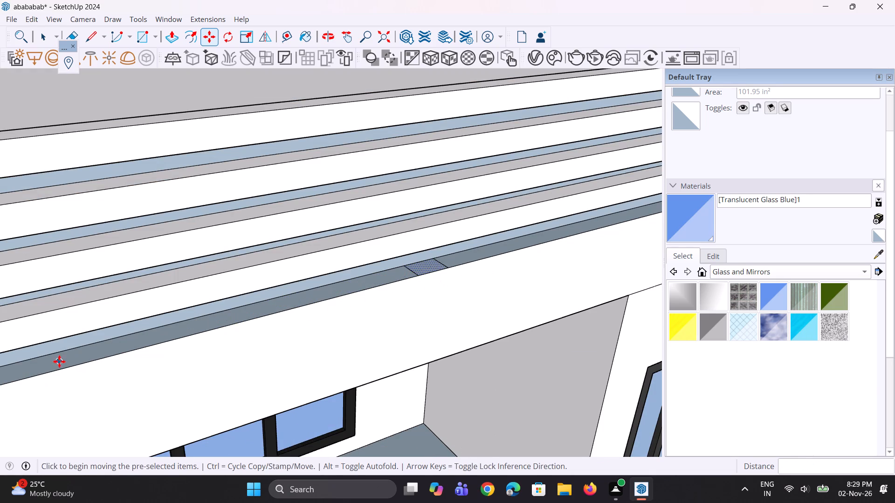
pyautogui.scroll(-17, 59, 361)
pyautogui.moveTo(274, 381); pyautogui.dragTo(235, 385, button='middle')
pyautogui.scroll(-1, 208, 372)
pyautogui.scroll(5, 143, 306)
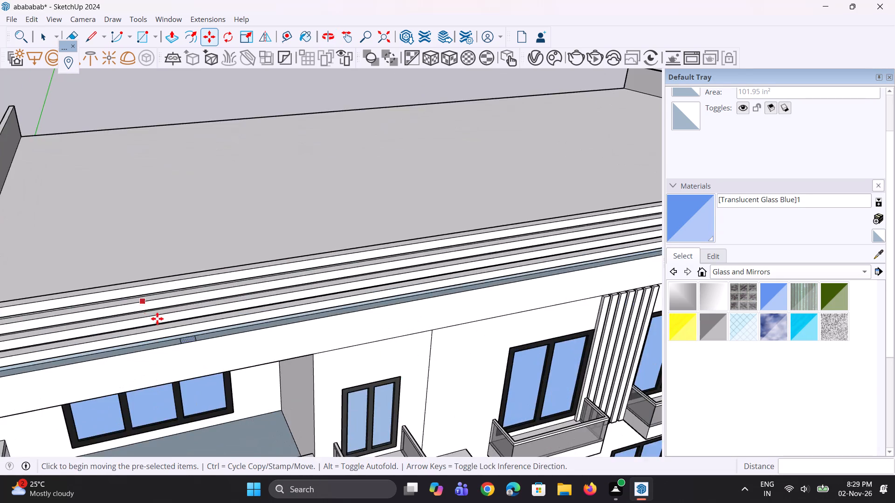
pyautogui.scroll(17, 157, 319)
pyautogui.click(191, 339)
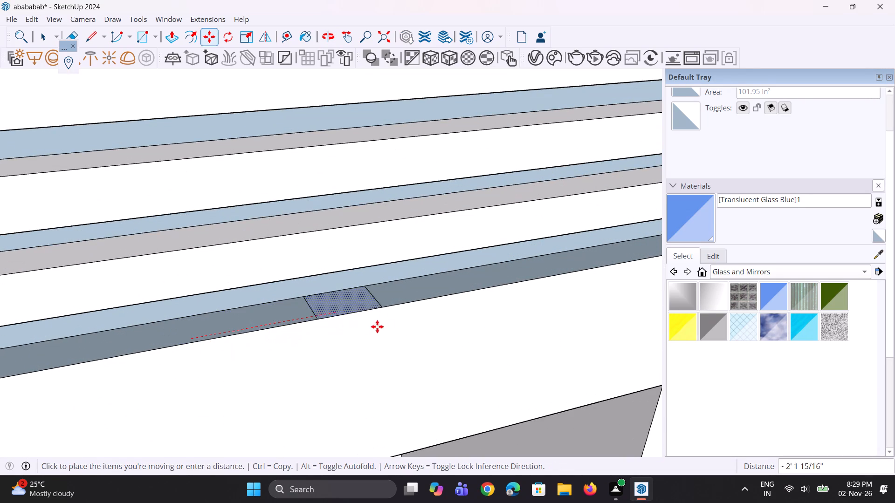
pyautogui.click(452, 319)
# Move the small rectangle about another 9' 8 15/16" along the ledge, to above the narrow top-floor window.
pyautogui.scroll(-15, 207, 410)
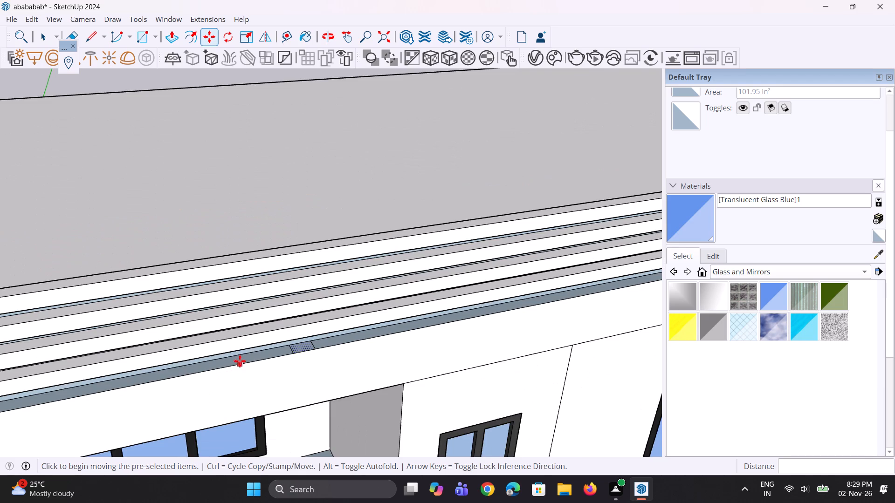
pyautogui.scroll(-10, 240, 361)
pyautogui.scroll(17, 301, 364)
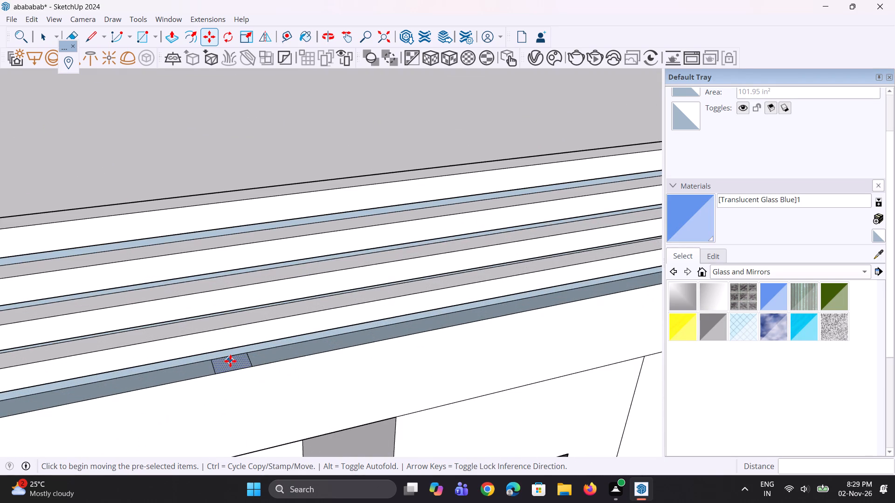
pyautogui.click(230, 361)
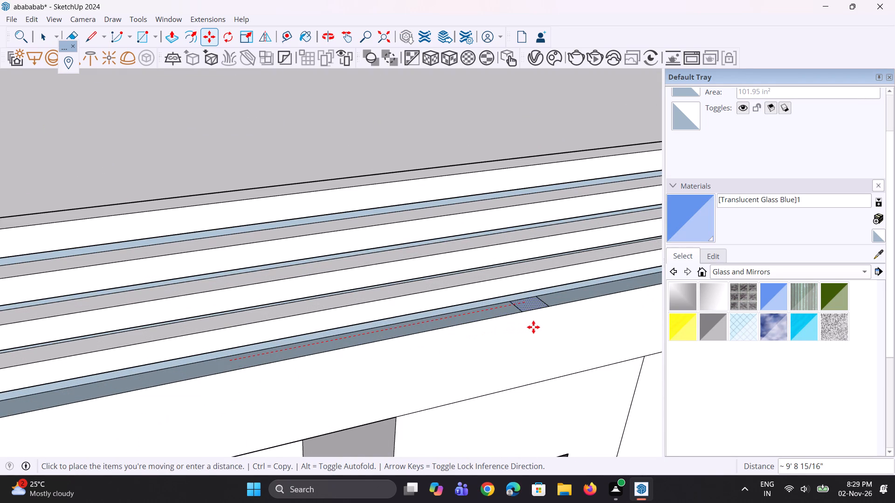
pyautogui.click(533, 327)
# Copy the small rectangle about 53' 13/16" along the lowest groove's ledge and divide that distance into 3 equal copies.
pyautogui.scroll(-17, 243, 364)
pyautogui.scroll(-6, 198, 355)
pyautogui.scroll(11, 229, 365)
pyautogui.scroll(5, 259, 316)
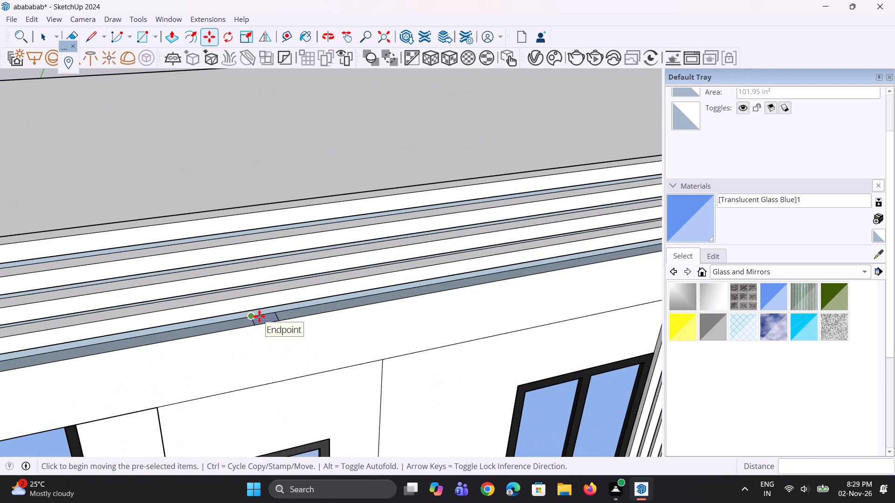
pyautogui.press('m')
pyautogui.scroll(3, 259, 316)
pyautogui.click(266, 323)
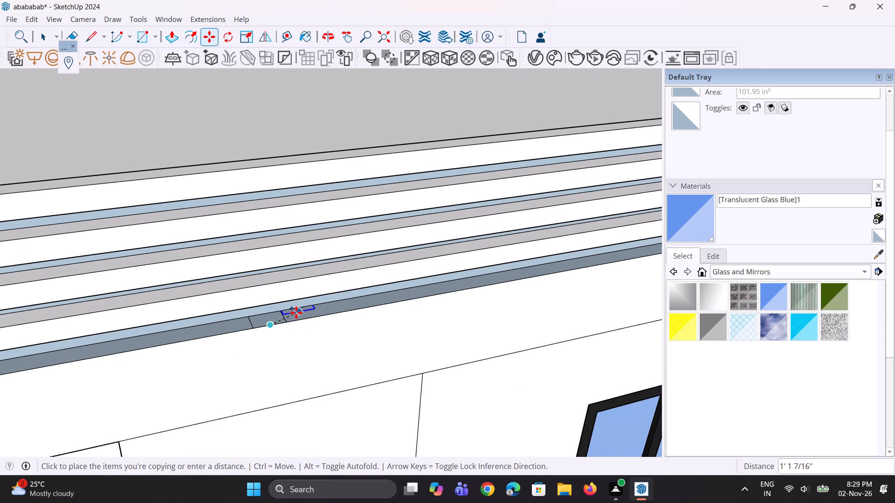
pyautogui.scroll(-5, 296, 313)
pyautogui.scroll(-10, 178, 344)
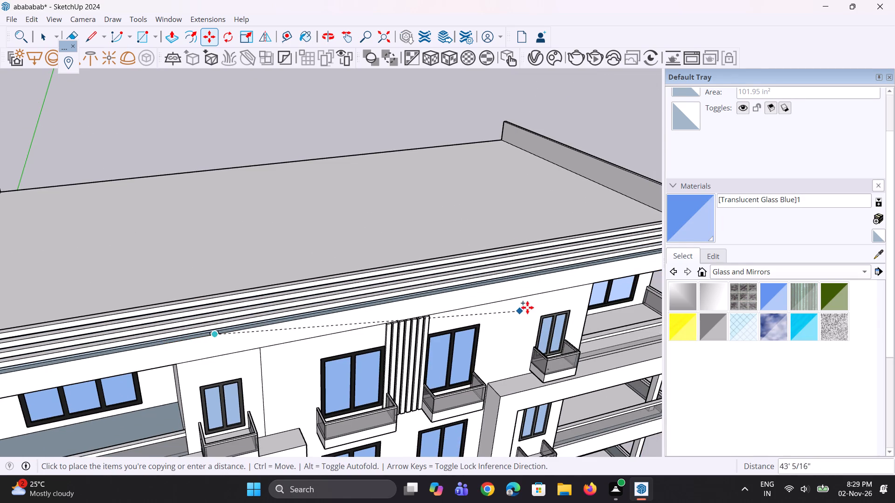
pyautogui.scroll(11, 577, 282)
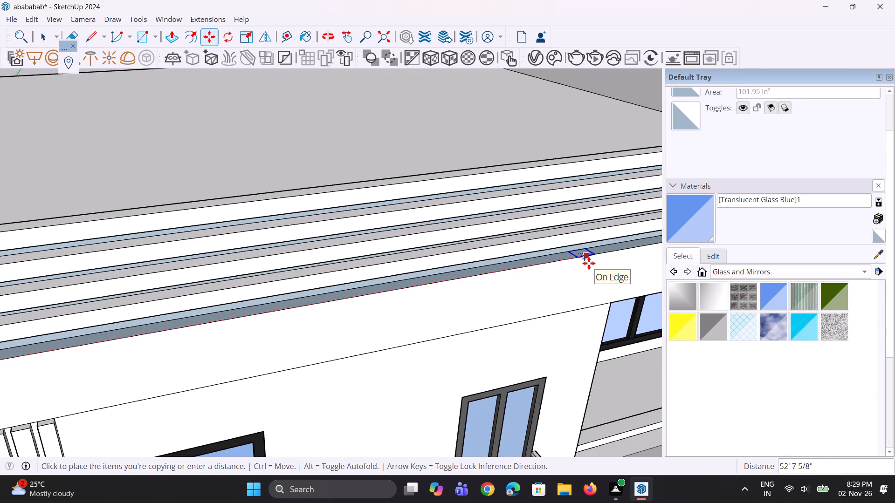
pyautogui.click(594, 259)
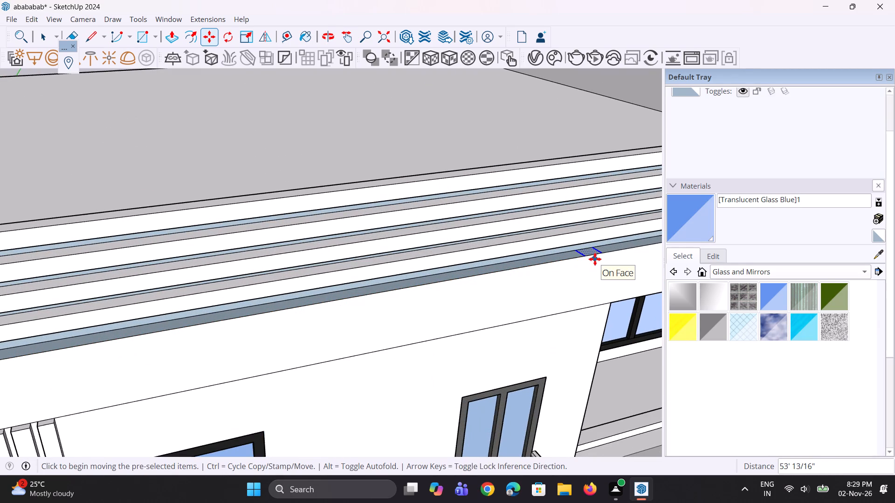
pyautogui.write('/3')
pyautogui.press('Return')
pyautogui.scroll(-6, 575, 269)
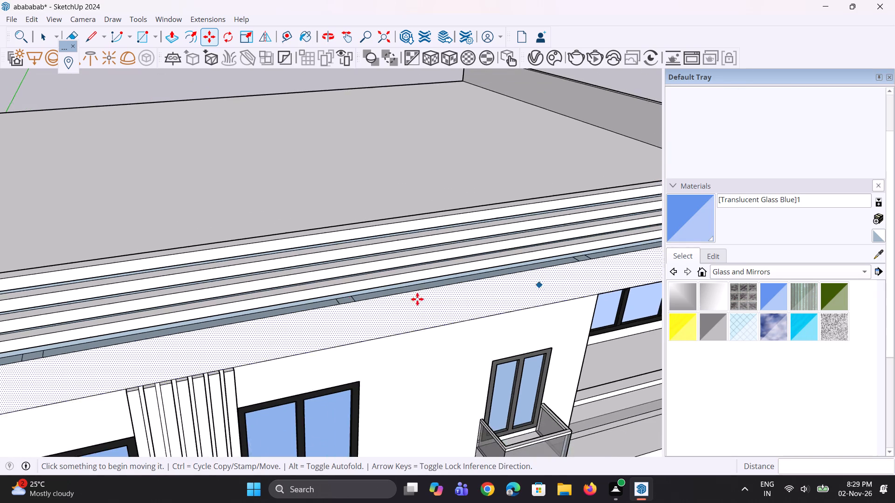
pyautogui.scroll(-17, 417, 299)
pyautogui.moveTo(54, 372); pyautogui.dragTo(73, 341, button='middle')
pyautogui.scroll(2, 224, 339)
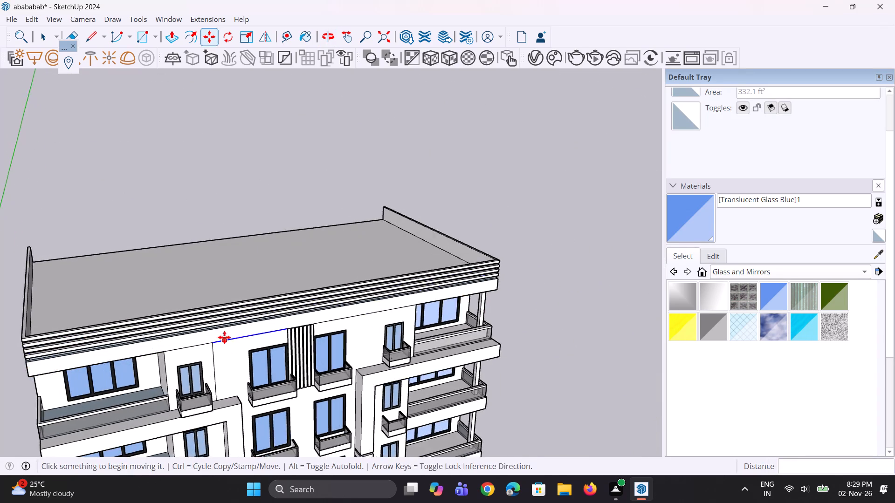
# Push/Pull the first small rectangle on the lowest groove's ledge up 4' 10 1/2" to the parapet top, forming a vertical post.
pyautogui.scroll(2, 224, 337)
pyautogui.press('n')
pyautogui.press('space')
pyautogui.press('space')
pyautogui.scroll(9, 156, 319)
pyautogui.press('p')
pyautogui.scroll(4, 143, 344)
pyautogui.scroll(3, 222, 333)
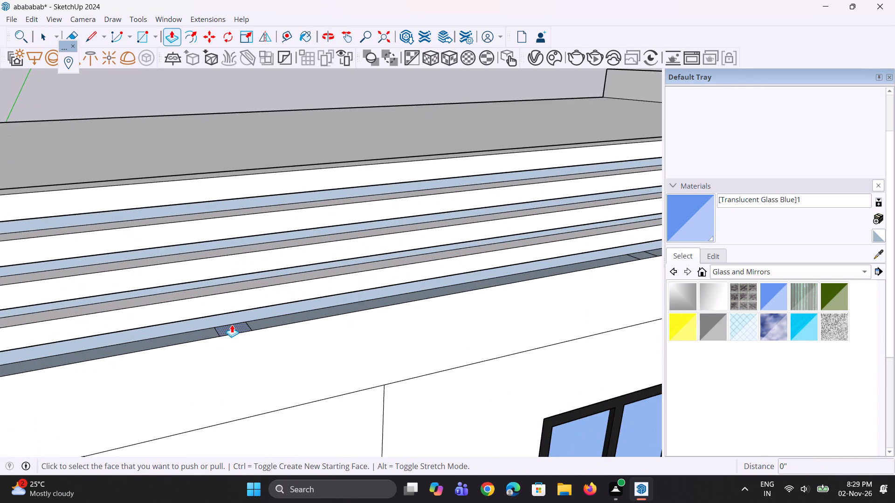
pyautogui.click(233, 326)
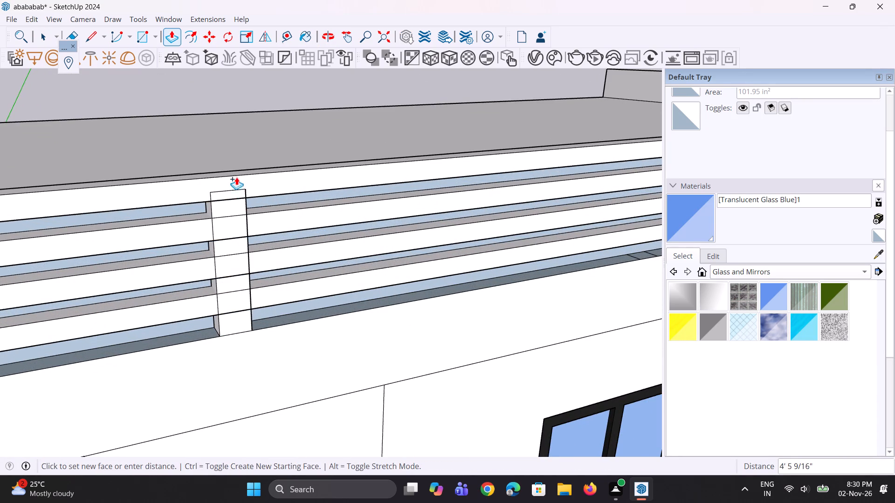
pyautogui.moveTo(205, 177); pyautogui.dragTo(197, 186)
pyautogui.scroll(-2, 125, 263)
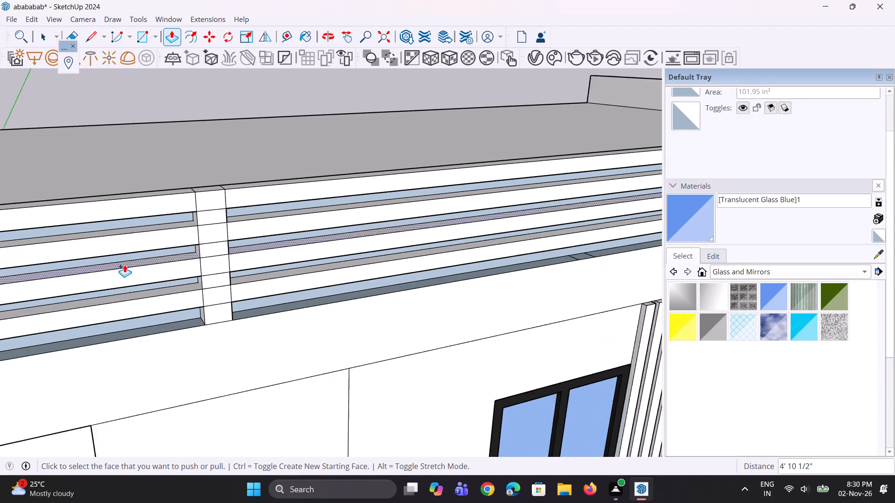
# Repeat the same upward extrusion on the other three small rectangles along the groove to form matching vertical posts across the parapet.
pyautogui.scroll(-8, 124, 265)
pyautogui.scroll(3, 541, 321)
pyautogui.scroll(5, 372, 253)
pyautogui.scroll(3, 282, 231)
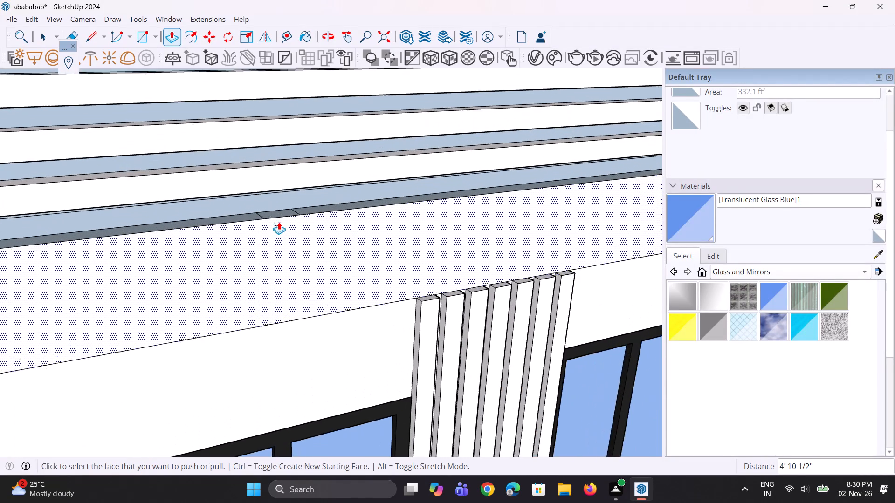
pyautogui.doubleClick(281, 210)
pyautogui.scroll(-13, 238, 299)
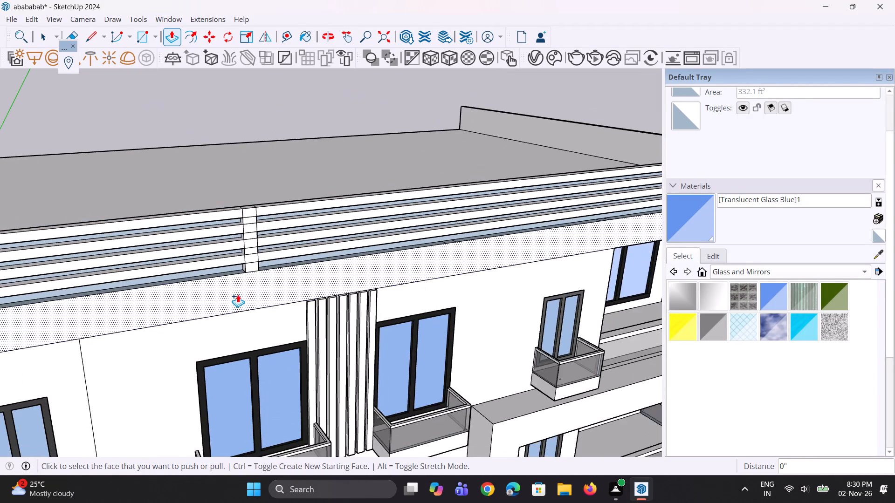
pyautogui.scroll(-5, 238, 294)
pyautogui.moveTo(392, 251); pyautogui.dragTo(388, 297, button='middle')
pyautogui.scroll(9, 369, 287)
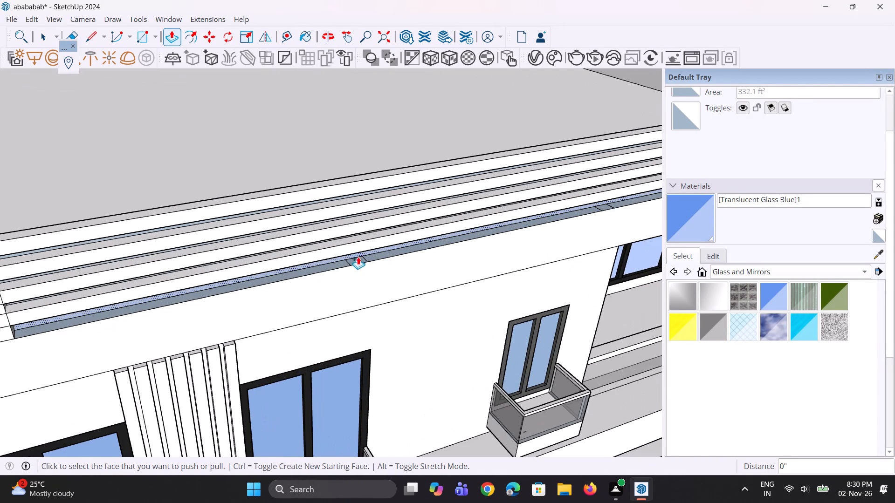
pyautogui.doubleClick(359, 260)
pyautogui.scroll(-5, 240, 311)
pyautogui.scroll(4, 497, 256)
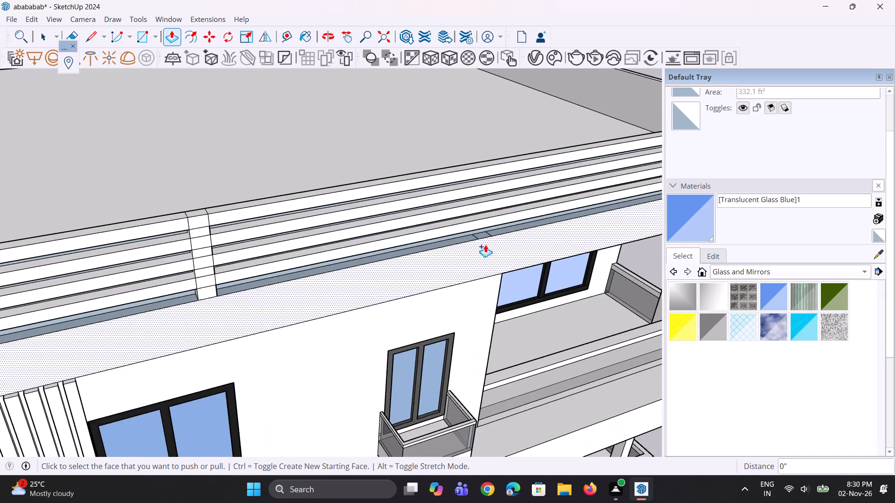
pyautogui.scroll(3, 487, 237)
pyautogui.doubleClick(487, 237)
pyautogui.scroll(-13, 437, 267)
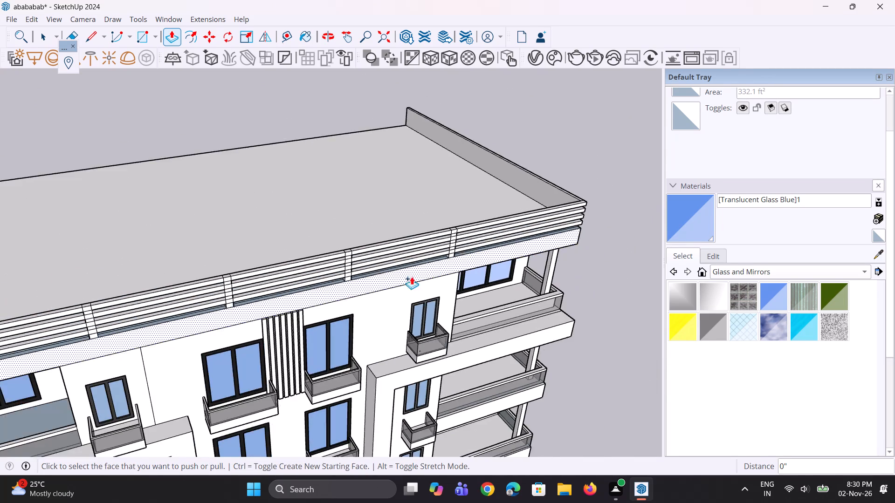
# Copy the roof's long rear edge slightly inward from its corner endpoint to outline a narrow strip for the back parapet wall.
pyautogui.moveTo(412, 277); pyautogui.dragTo(413, 224, button='middle')
pyautogui.scroll(-6, 451, 225)
pyautogui.moveTo(264, 277); pyautogui.dragTo(628, 317, button='middle')
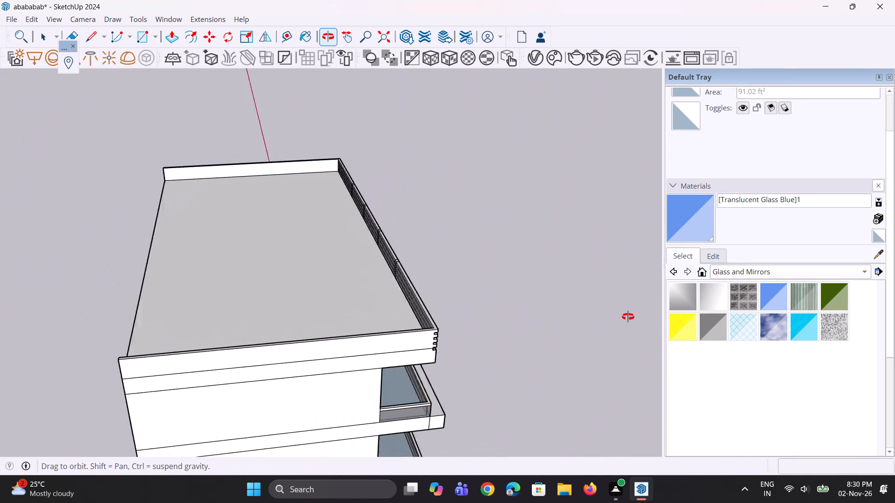
pyautogui.moveTo(628, 317); pyautogui.dragTo(627, 315, button='middle')
pyautogui.moveTo(149, 238); pyautogui.dragTo(339, 247, button='middle')
pyautogui.scroll(-5, 195, 187)
pyautogui.scroll(1, 213, 263)
pyautogui.moveTo(213, 263); pyautogui.dragTo(31, 252, button='middle')
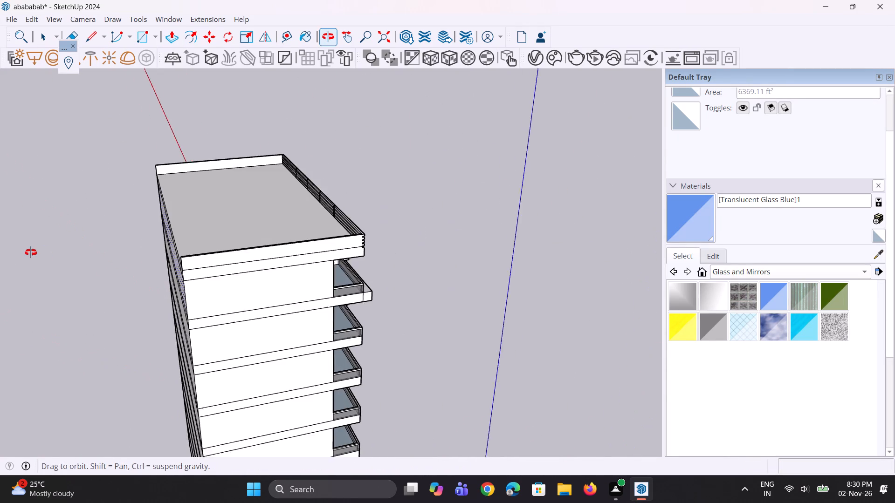
pyautogui.moveTo(31, 252); pyautogui.dragTo(36, 260, button='middle')
pyautogui.press('space')
pyautogui.press('space')
pyautogui.scroll(5, 95, 202)
pyautogui.moveTo(170, 176); pyautogui.dragTo(172, 273, button='middle')
pyautogui.scroll(3, 194, 254)
pyautogui.click(174, 230)
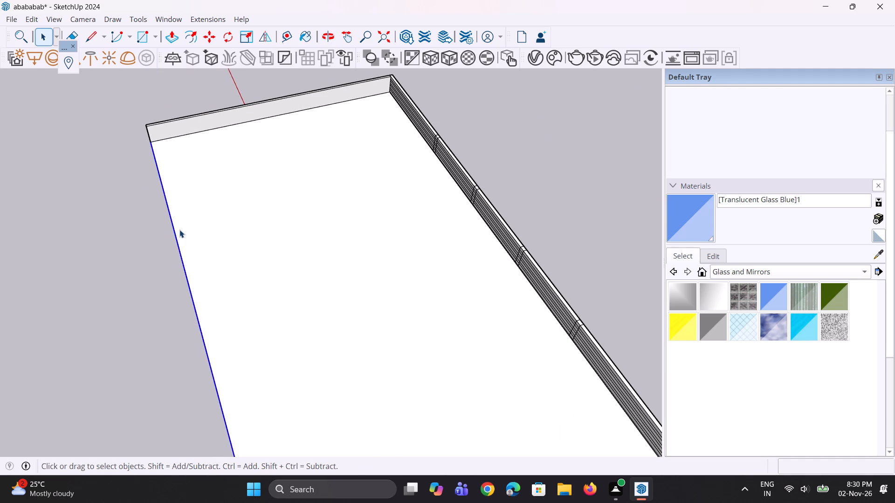
pyautogui.press('m')
pyautogui.keyDown('ctrl'); pyautogui.scroll(4, 154, 155); pyautogui.keyUp('ctrl')
pyautogui.scroll(-1, 149, 137)
pyautogui.scroll(3, 149, 137)
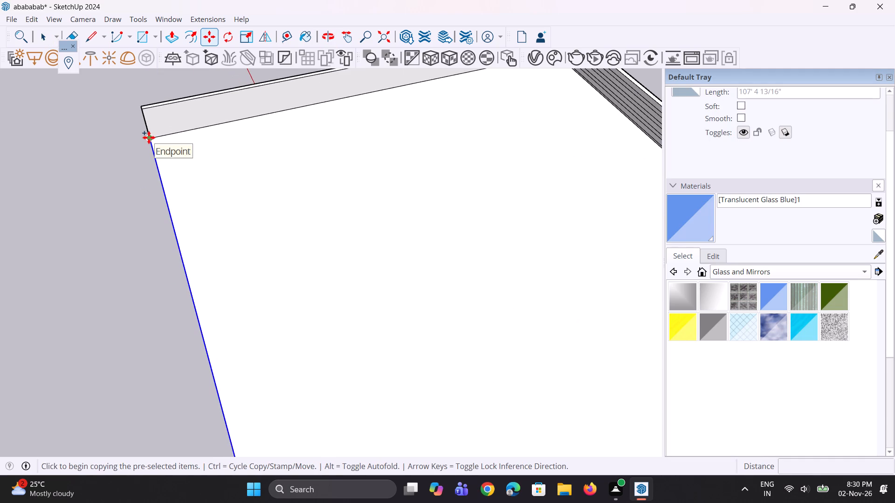
pyautogui.click(149, 137)
pyautogui.click(158, 139)
# Push/Pull the narrow rear strip up about 4' 4 7/16" to the top corner of the adjoining side parapet.
pyautogui.press('p')
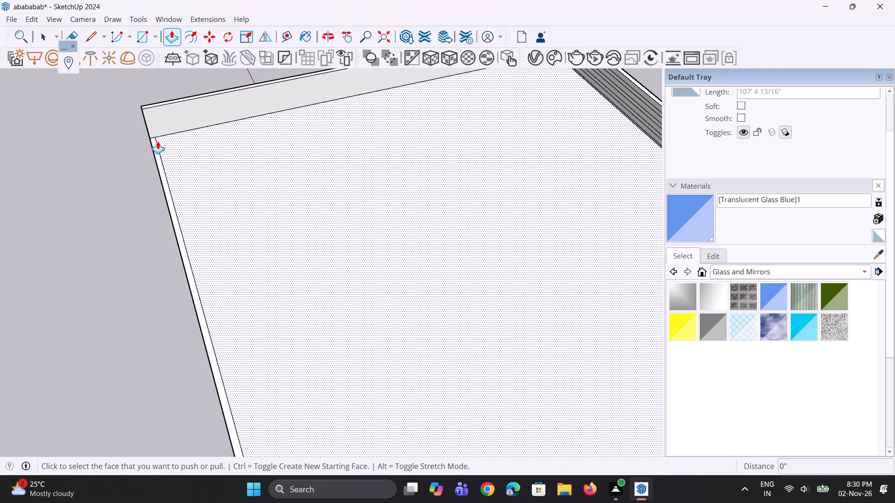
pyautogui.scroll(4, 158, 142)
pyautogui.click(154, 149)
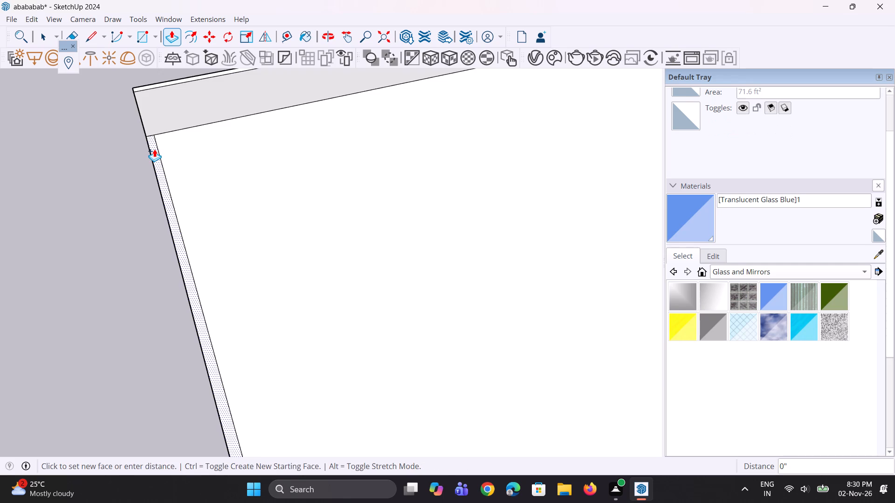
pyautogui.moveTo(122, 125); pyautogui.dragTo(327, 126, button='middle')
pyautogui.click(226, 170)
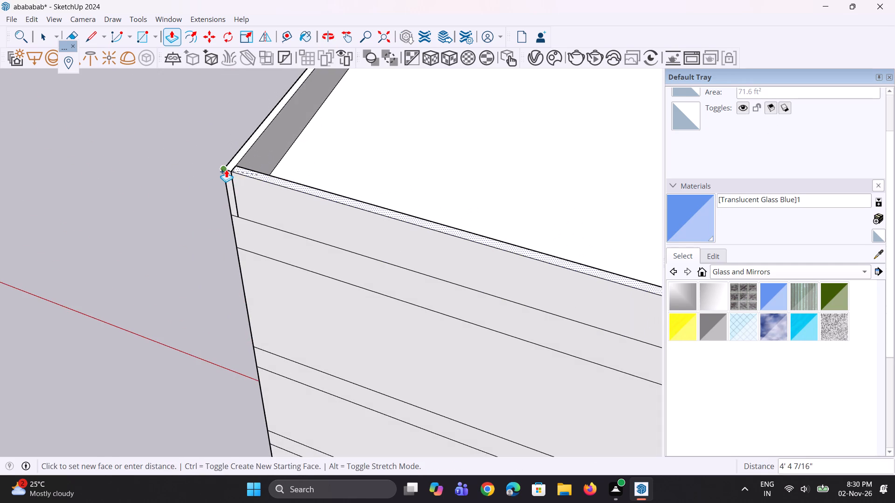
pyautogui.press('space')
pyautogui.scroll(-5, 127, 241)
pyautogui.press('space')
pyautogui.press('space')
pyautogui.scroll(-5, 127, 232)
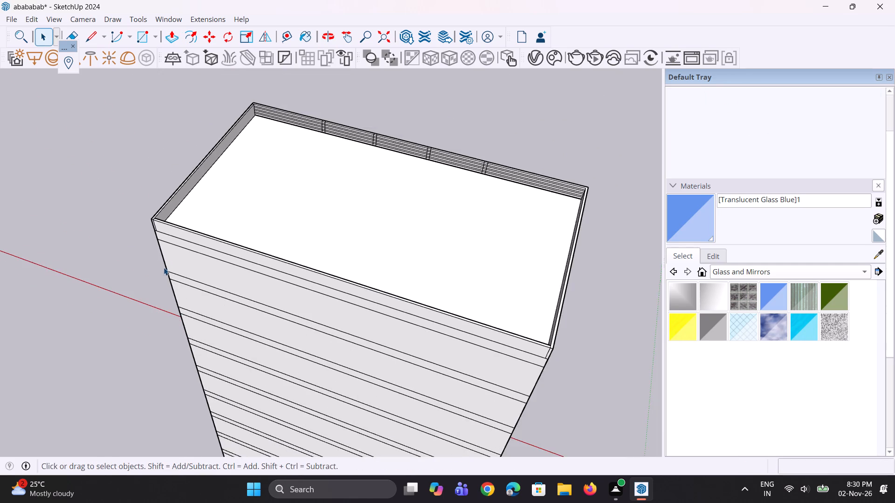
# Examine the roof parapet and its front posts from the side and the front of the building.
pyautogui.moveTo(164, 267); pyautogui.dragTo(0, 246, button='middle')
pyautogui.moveTo(191, 210); pyautogui.dragTo(0, 193, button='middle')
pyautogui.scroll(-4, 431, 240)
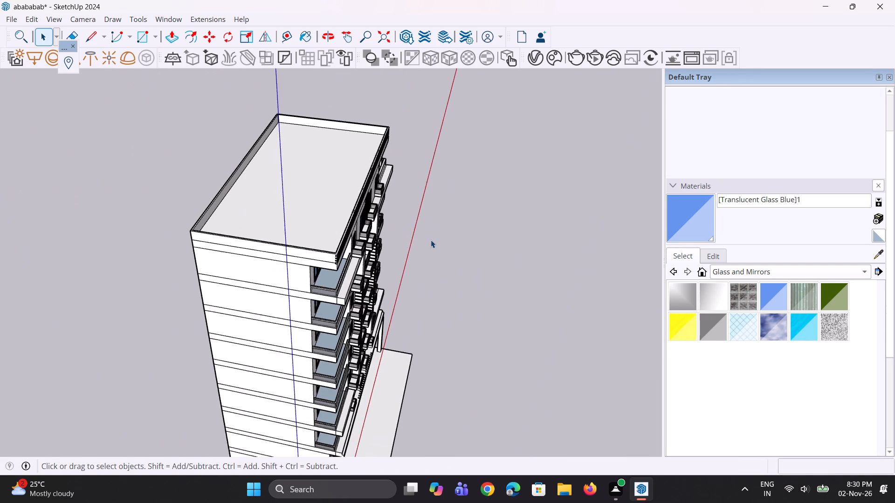
pyautogui.moveTo(427, 240); pyautogui.dragTo(136, 169, button='middle')
pyautogui.scroll(5, 303, 170)
pyautogui.scroll(4, 403, 167)
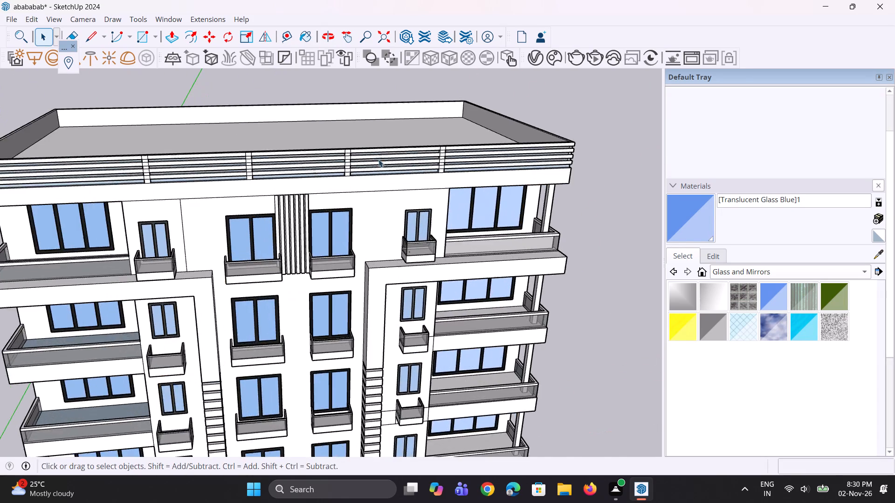
pyautogui.scroll(4, 379, 159)
pyautogui.scroll(-5, 362, 169)
pyautogui.press('space')
pyautogui.press('space')
pyautogui.middleClick(373, 152)
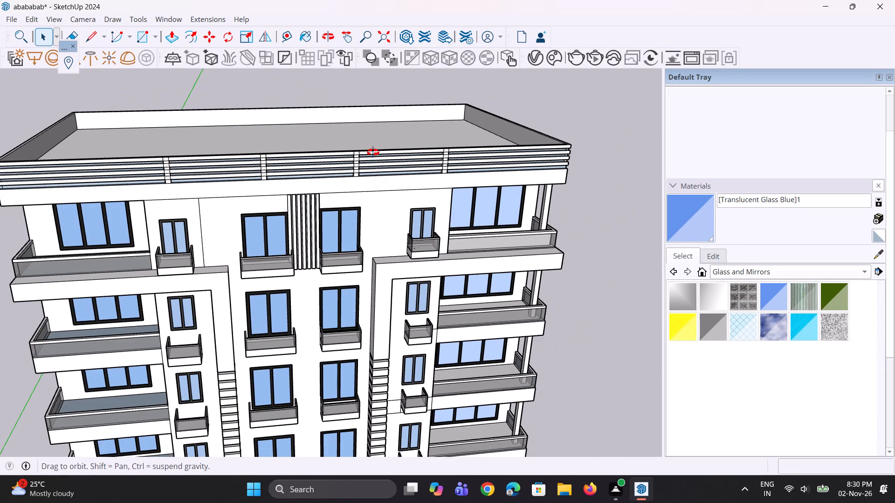
pyautogui.scroll(-6, 377, 200)
pyautogui.press('space')
pyautogui.press('space')
pyautogui.click(489, 138)
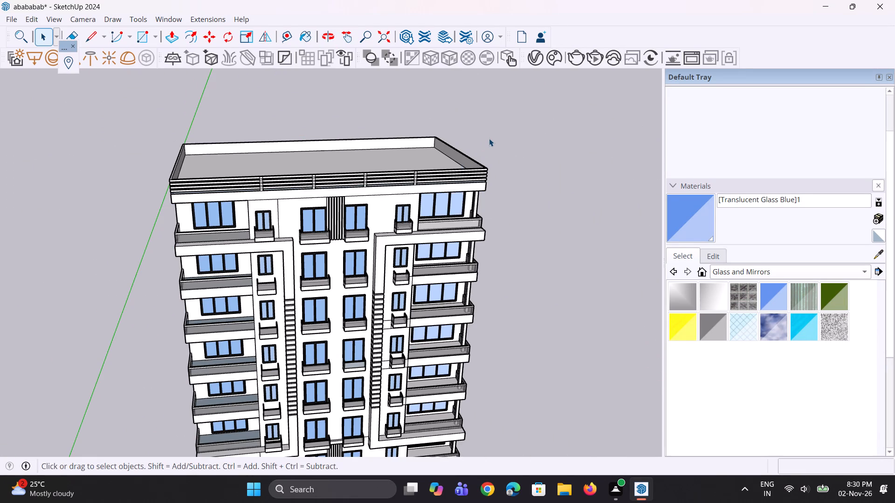
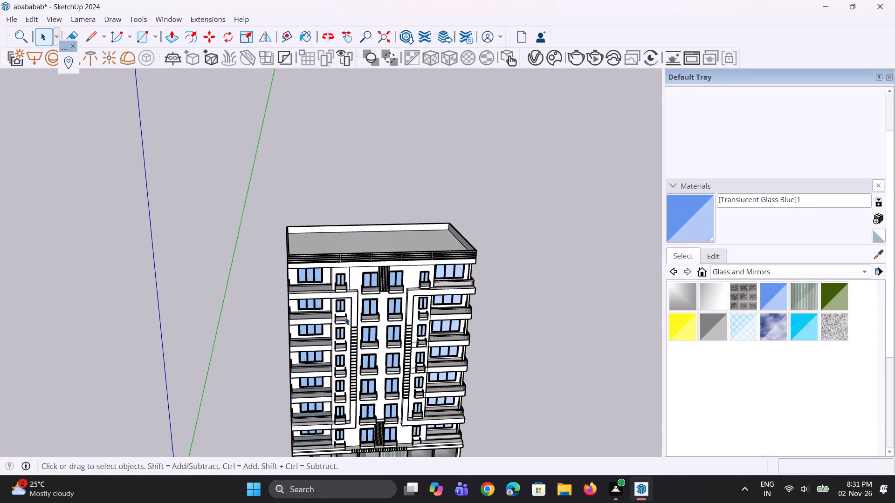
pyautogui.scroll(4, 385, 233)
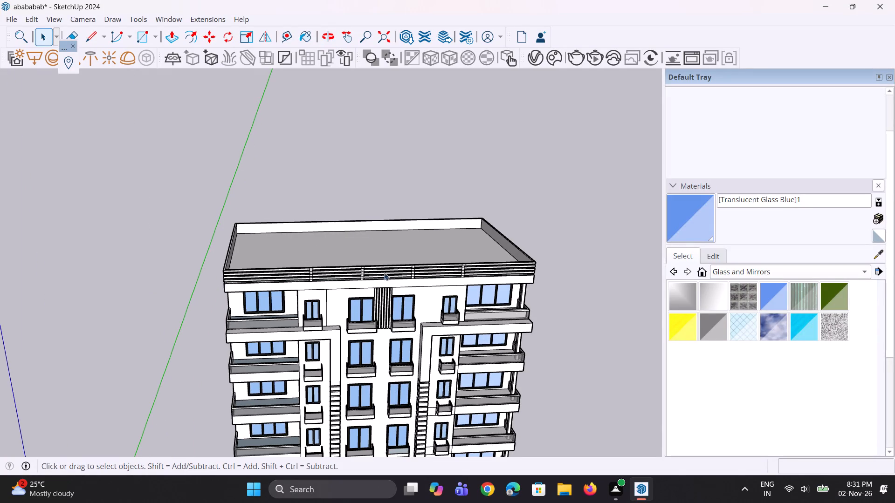
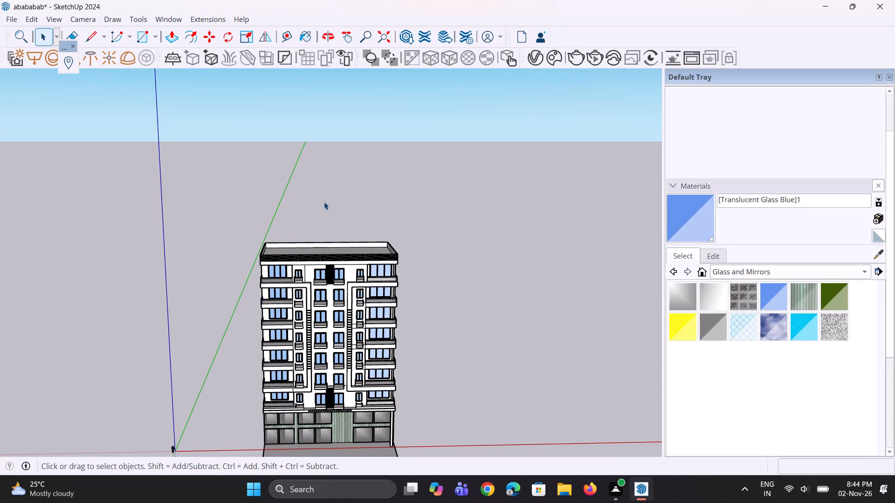
# Push/Pull the side face of the base slab outward about 16' 10" beside the building's plain side wall.
pyautogui.scroll(-4, 337, 311)
pyautogui.scroll(5, 310, 311)
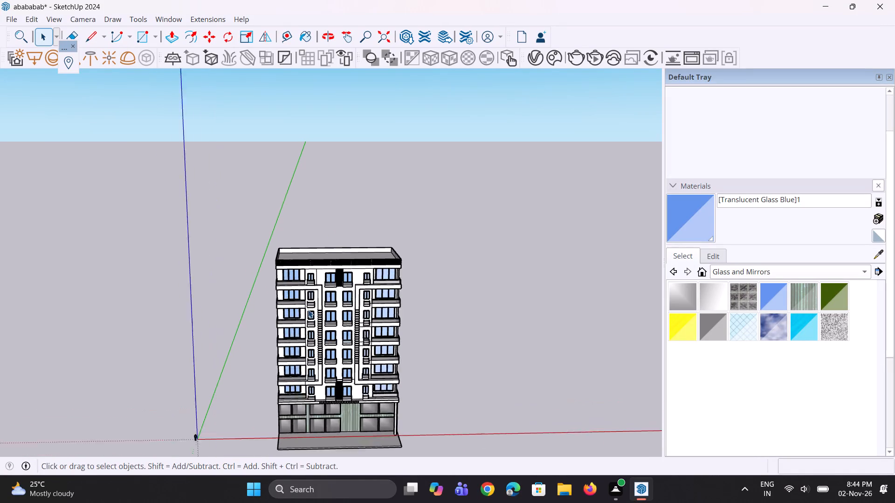
pyautogui.scroll(-3, 269, 287)
pyautogui.scroll(3, 290, 373)
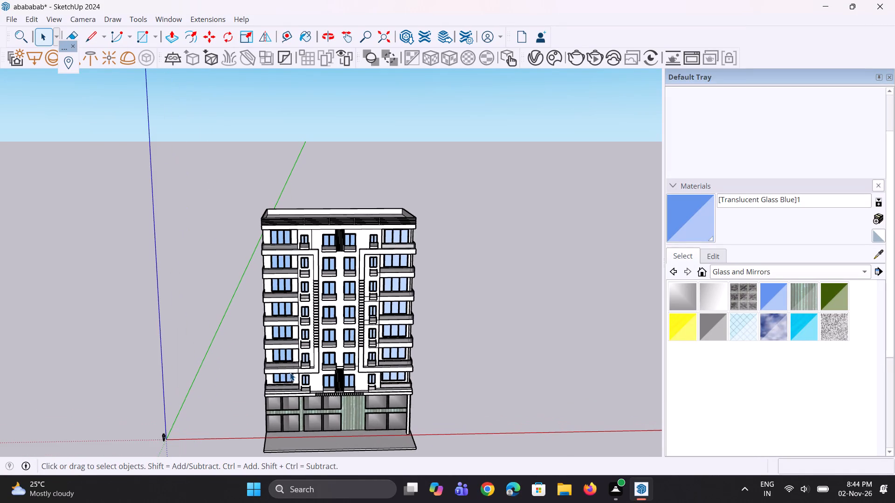
pyautogui.scroll(-3, 274, 312)
pyautogui.scroll(4, 274, 423)
pyautogui.scroll(5, 209, 388)
pyautogui.moveTo(226, 382); pyautogui.dragTo(365, 354, button='middle')
pyautogui.scroll(9, 289, 429)
pyautogui.press('p')
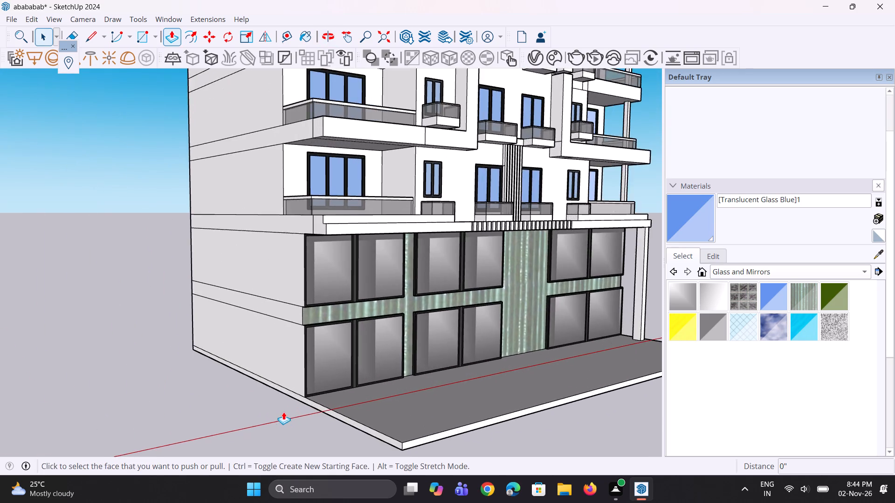
pyautogui.scroll(3, 283, 408)
pyautogui.click(282, 388)
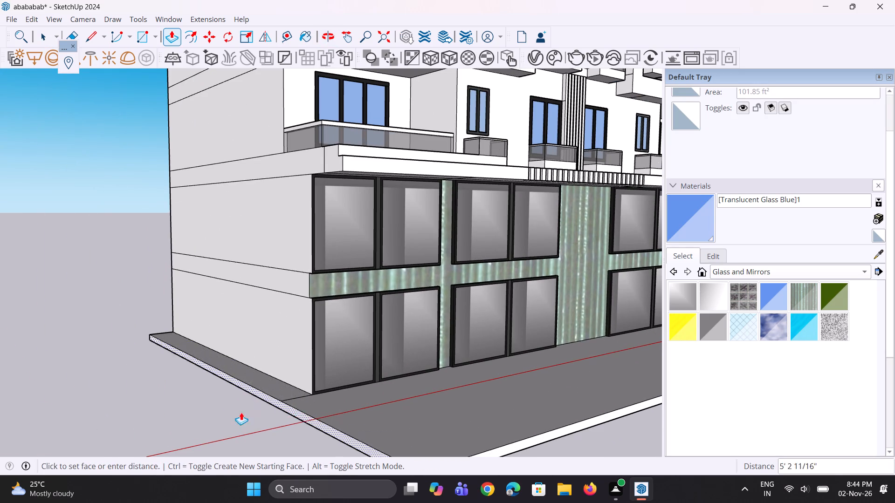
pyautogui.click(183, 438)
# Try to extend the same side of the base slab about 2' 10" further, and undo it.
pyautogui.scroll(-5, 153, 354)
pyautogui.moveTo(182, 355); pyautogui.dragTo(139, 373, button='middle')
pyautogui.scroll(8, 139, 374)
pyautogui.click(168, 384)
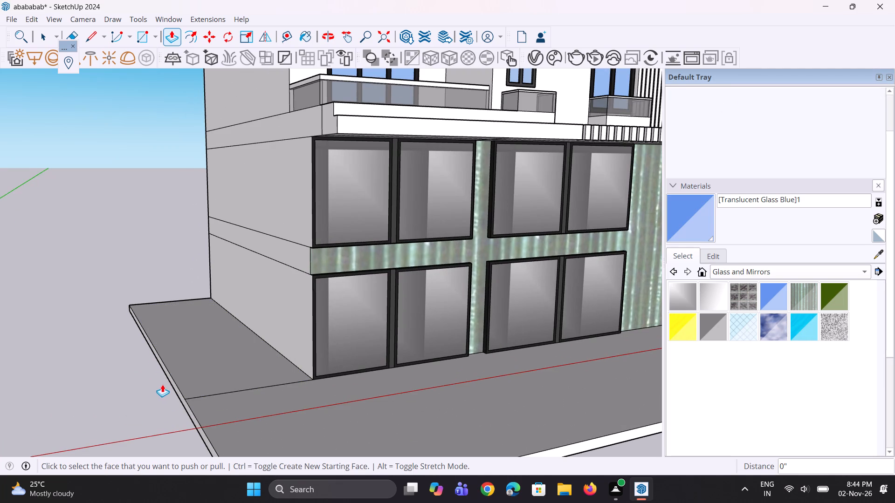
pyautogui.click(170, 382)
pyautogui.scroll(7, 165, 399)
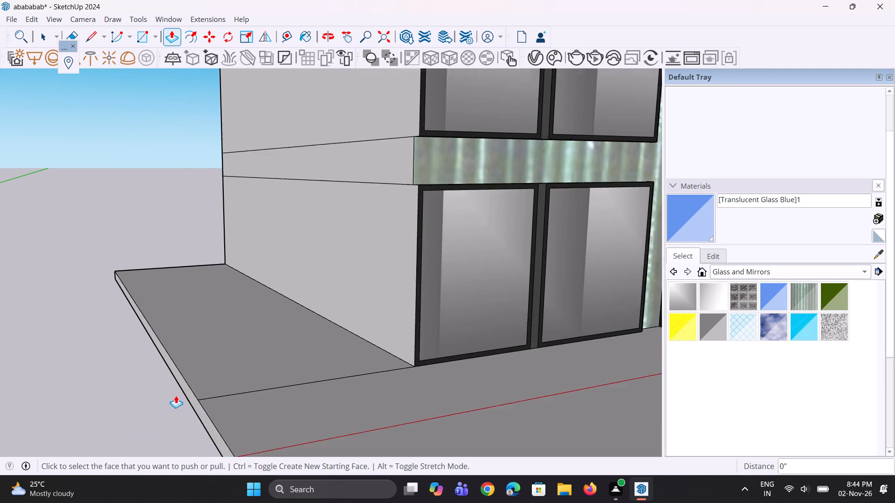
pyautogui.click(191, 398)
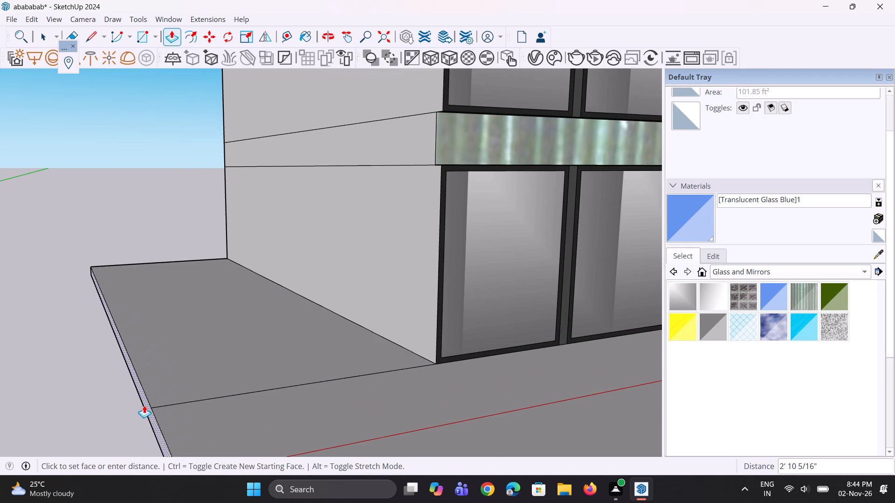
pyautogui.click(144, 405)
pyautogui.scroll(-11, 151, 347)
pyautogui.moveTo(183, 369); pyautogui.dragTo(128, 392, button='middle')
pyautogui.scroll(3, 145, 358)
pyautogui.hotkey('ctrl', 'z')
# Erase the leftover seam line crossing the base slab's top face beside the building's front corner.
pyautogui.scroll(4, 165, 348)
pyautogui.press('e')
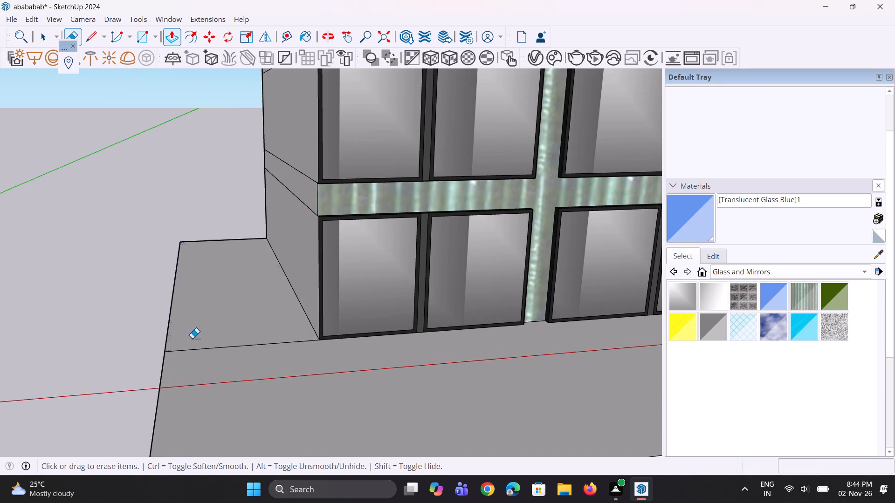
pyautogui.moveTo(193, 336); pyautogui.dragTo(195, 353)
pyautogui.moveTo(193, 343); pyautogui.dragTo(189, 336, button='middle')
pyautogui.scroll(-4, 184, 327)
pyautogui.press('space')
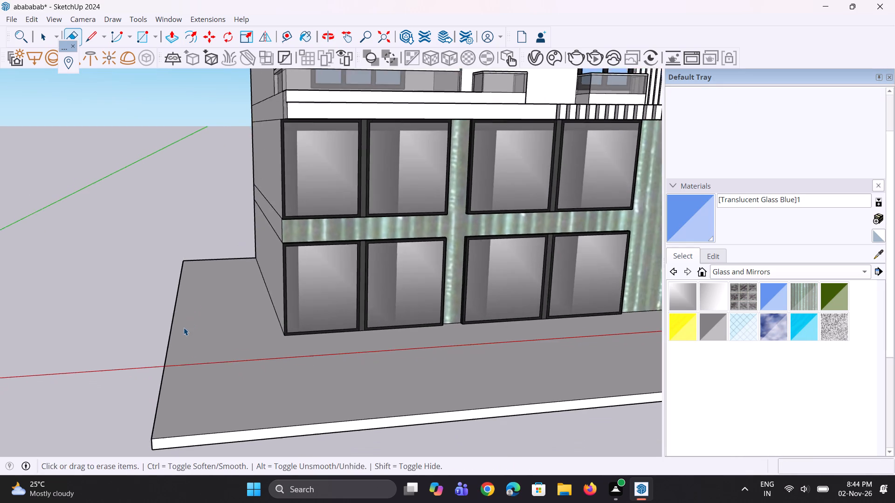
pyautogui.press('space')
pyautogui.press('space')
# Copy the base slab's outer side edge inward about 1' 4" to mark a narrow strip along that side.
pyautogui.scroll(7, 167, 396)
pyautogui.click(158, 383)
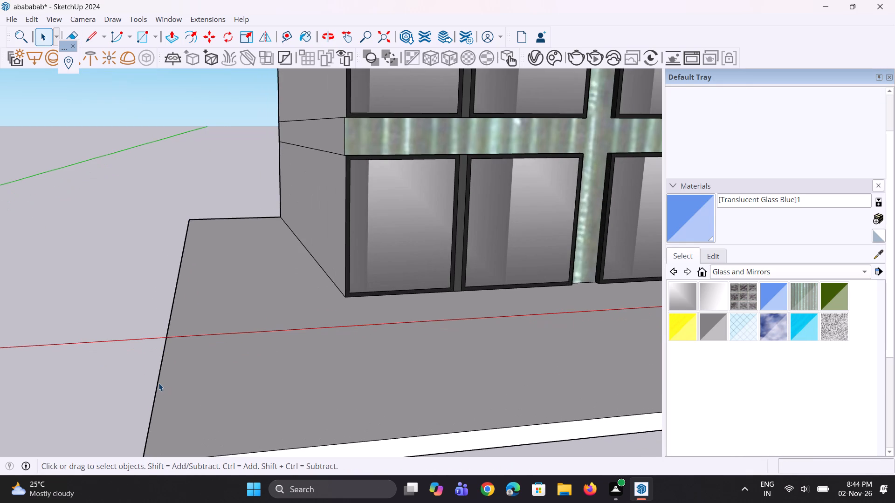
pyautogui.press('m')
pyautogui.scroll(3, 151, 439)
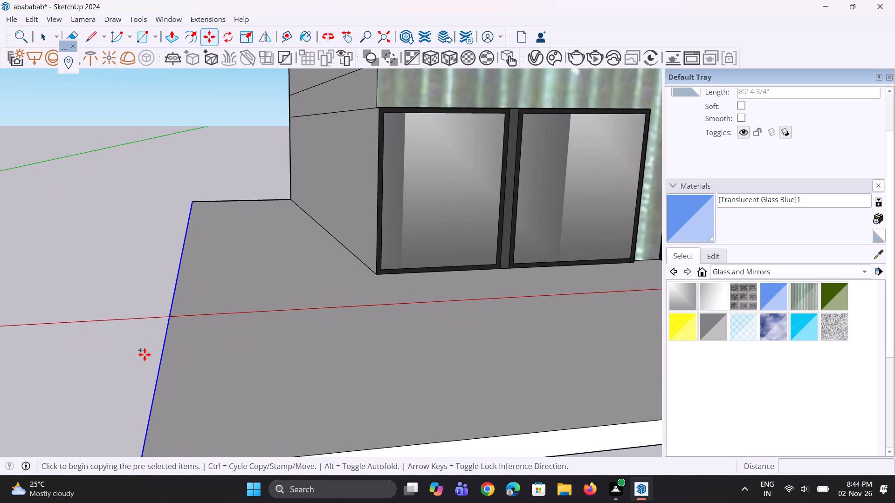
pyautogui.scroll(-4, 145, 353)
pyautogui.scroll(2, 139, 418)
pyautogui.click(139, 427)
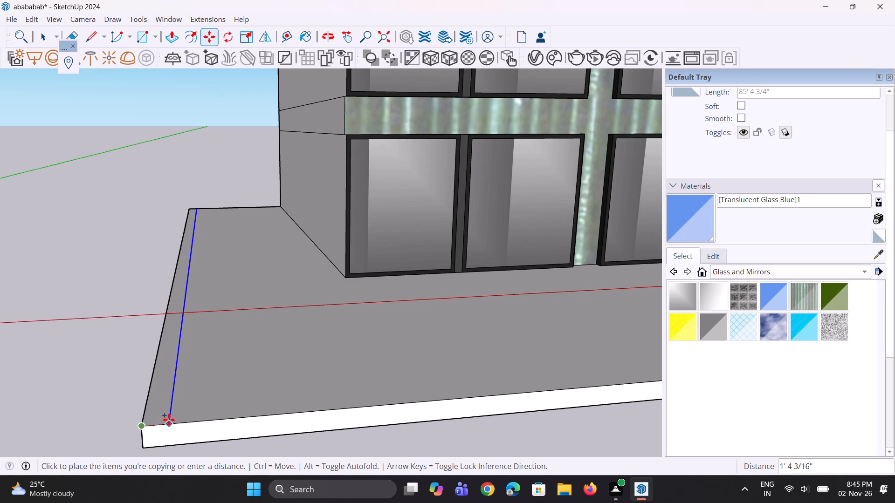
pyautogui.click(169, 420)
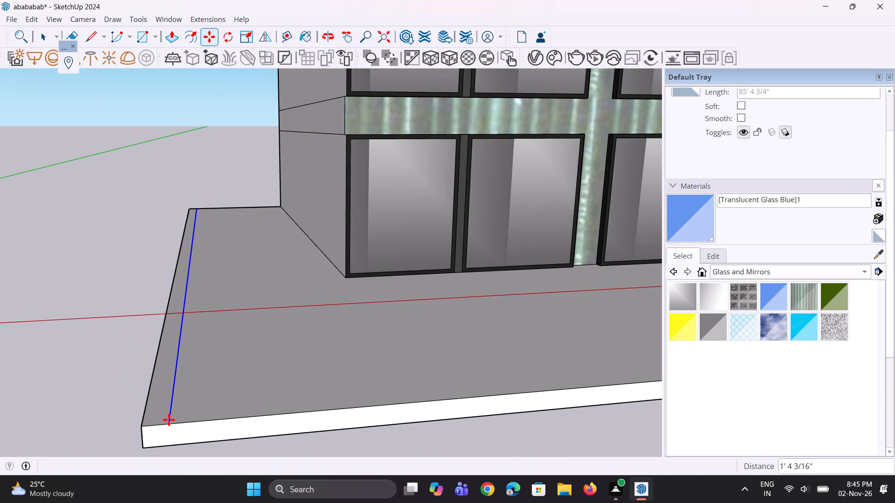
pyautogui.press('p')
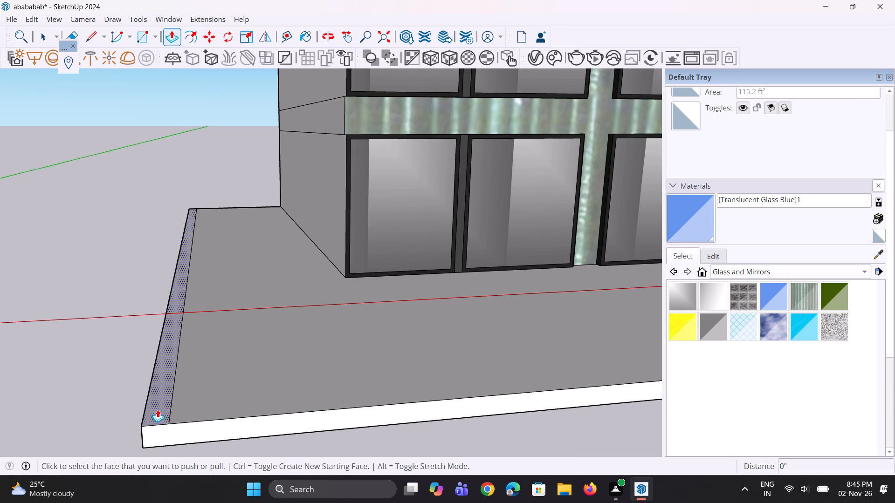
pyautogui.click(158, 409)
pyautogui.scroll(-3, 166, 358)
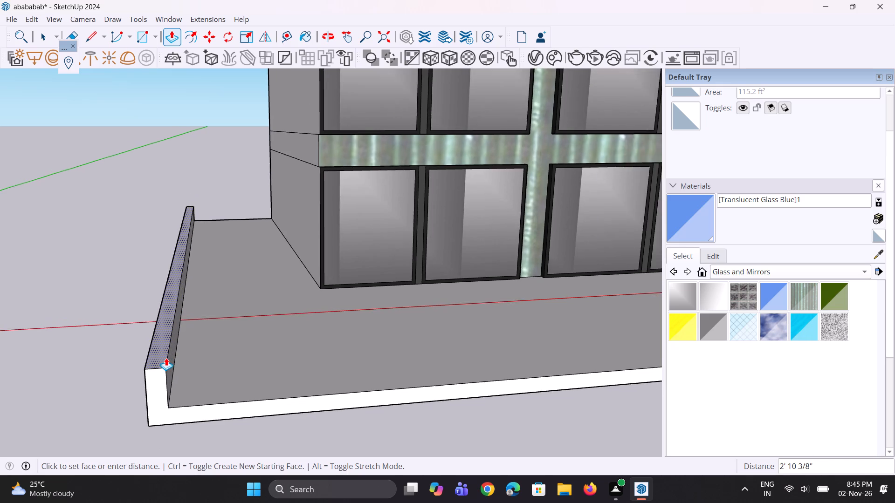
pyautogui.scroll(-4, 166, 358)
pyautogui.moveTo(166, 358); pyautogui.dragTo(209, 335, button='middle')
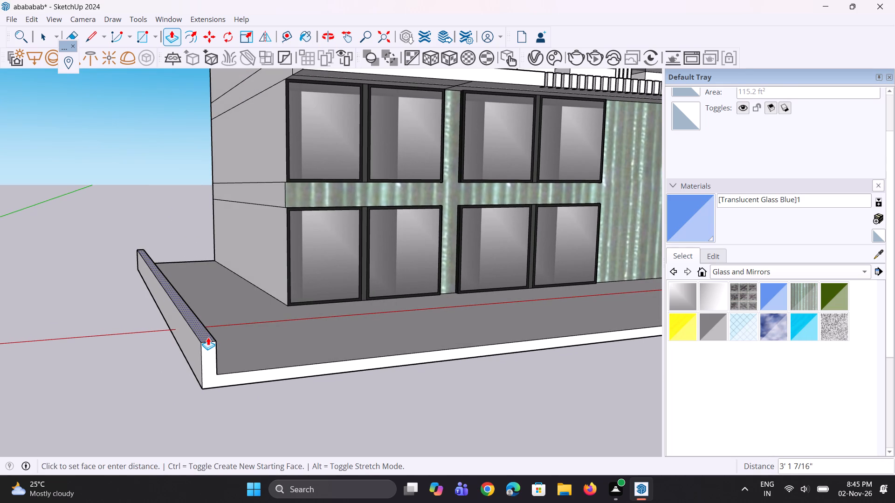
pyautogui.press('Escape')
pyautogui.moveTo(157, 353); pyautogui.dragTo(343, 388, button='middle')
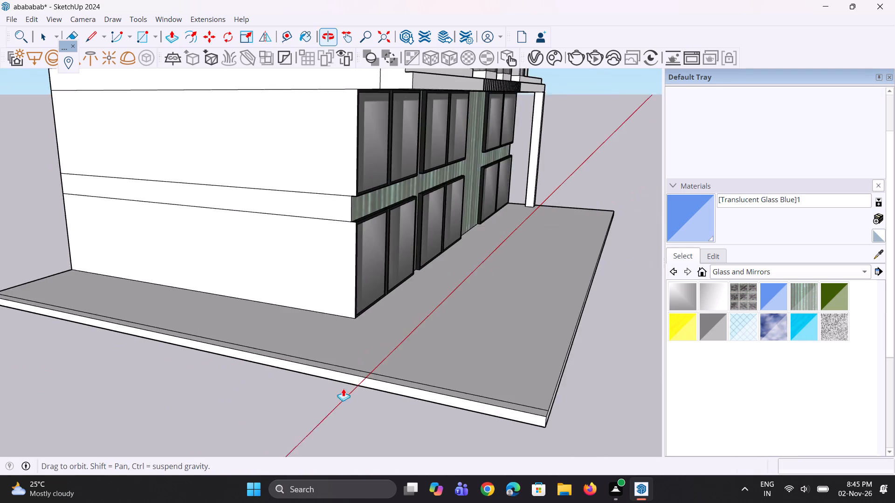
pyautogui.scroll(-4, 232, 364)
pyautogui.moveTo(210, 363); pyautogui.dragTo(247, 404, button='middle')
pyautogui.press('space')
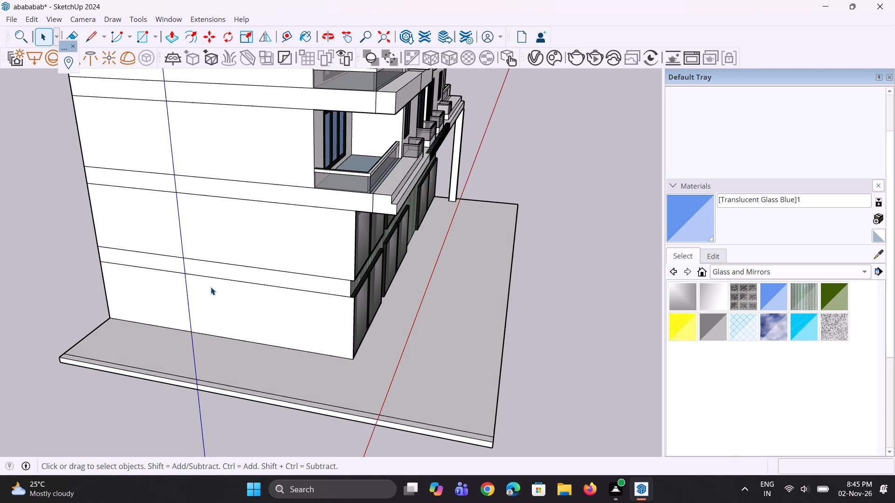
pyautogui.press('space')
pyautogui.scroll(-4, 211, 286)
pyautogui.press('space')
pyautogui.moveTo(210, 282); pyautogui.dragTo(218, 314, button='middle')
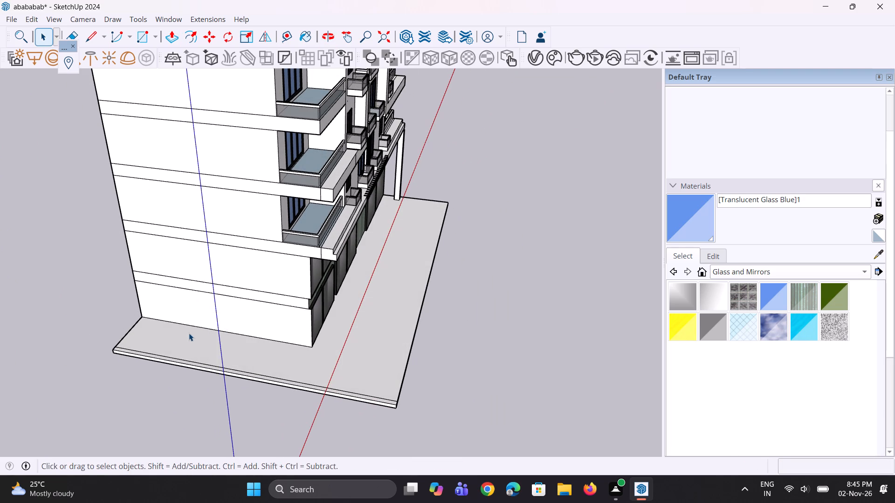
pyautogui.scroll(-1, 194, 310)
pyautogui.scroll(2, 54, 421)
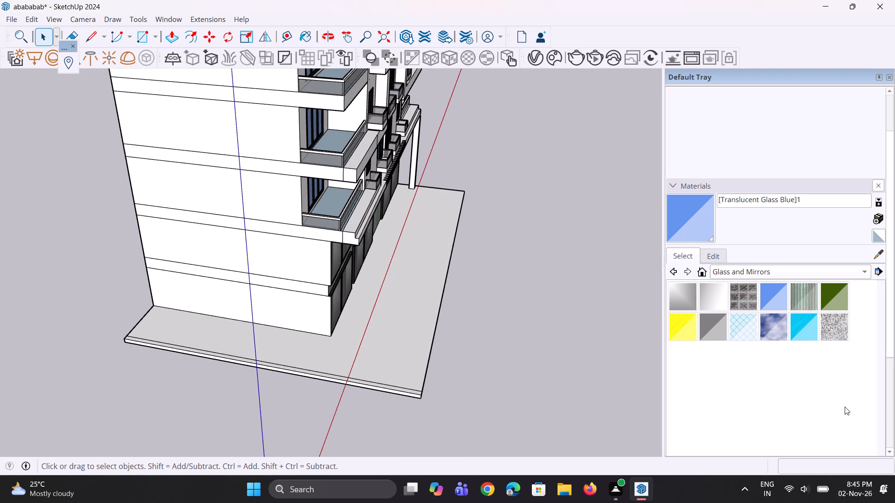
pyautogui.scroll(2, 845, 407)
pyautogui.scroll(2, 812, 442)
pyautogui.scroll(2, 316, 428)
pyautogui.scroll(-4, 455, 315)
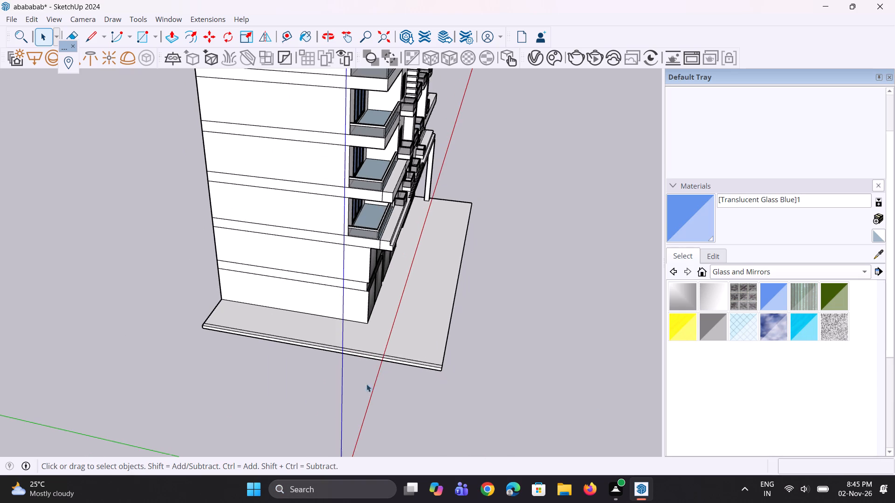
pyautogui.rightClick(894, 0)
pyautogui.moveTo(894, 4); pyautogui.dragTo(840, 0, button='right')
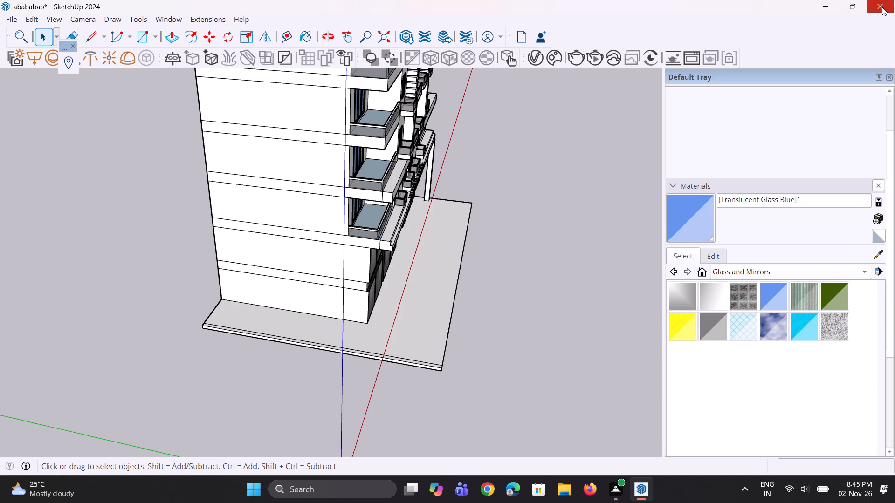
# Copy the edge strip's short rear end line along the strip, a few feet in from the slab's rear corner.
pyautogui.scroll(3, 209, 314)
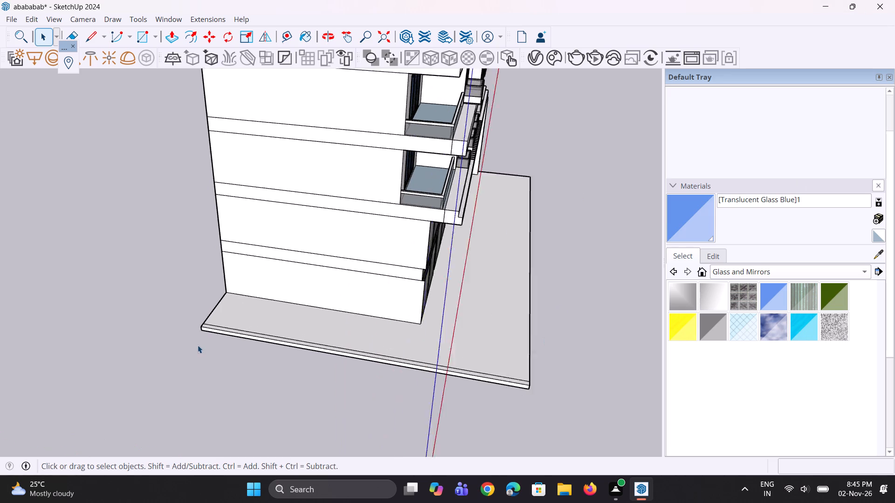
pyautogui.scroll(1, 198, 345)
pyautogui.moveTo(198, 345); pyautogui.dragTo(239, 357, button='middle')
pyautogui.scroll(12, 213, 349)
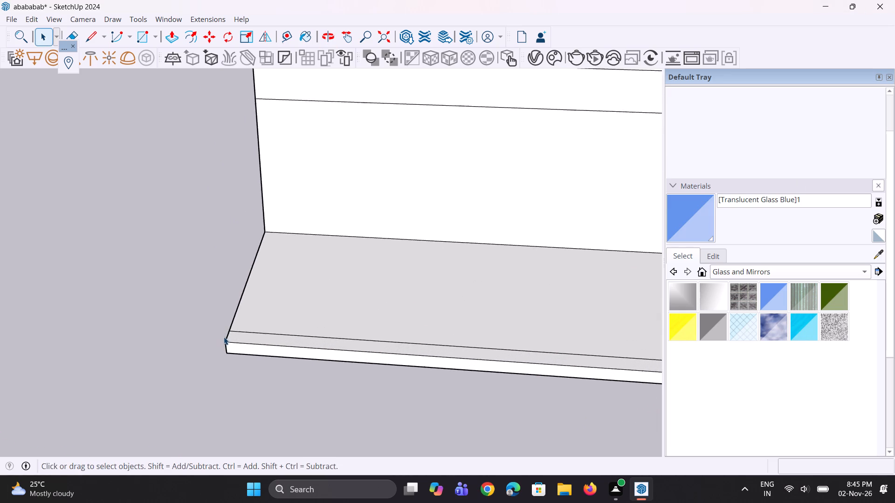
pyautogui.scroll(1, 224, 337)
pyautogui.click(227, 336)
pyautogui.scroll(3, 227, 339)
pyautogui.press('m')
pyautogui.scroll(2, 226, 344)
pyautogui.click(226, 344)
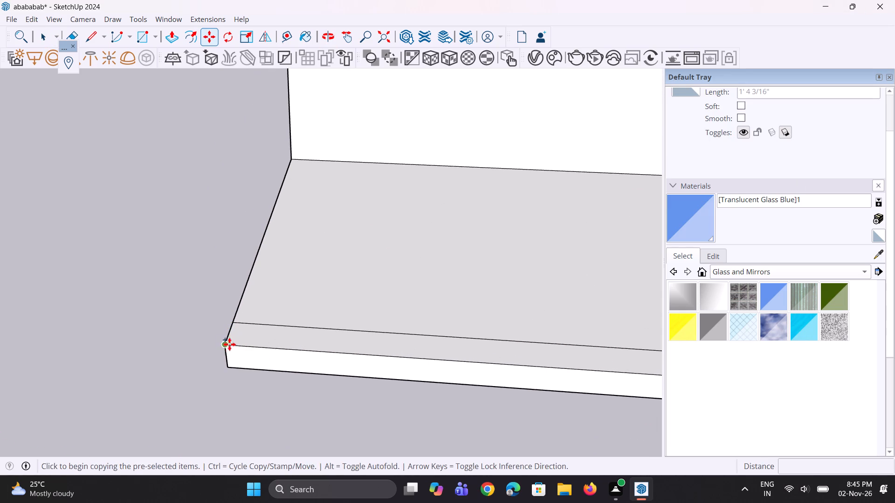
pyautogui.scroll(-7, 254, 343)
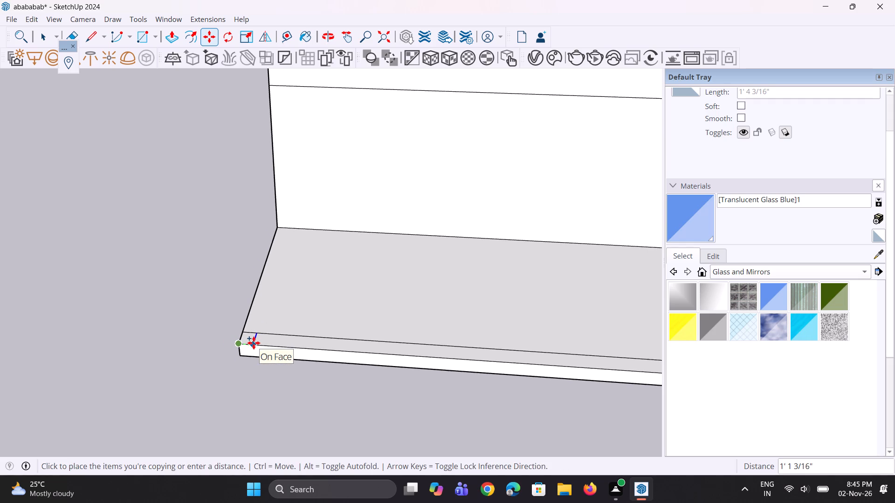
pyautogui.click(347, 353)
# Copy the new cross line a short distance further along the strip to close off a small post-sized rectangle.
pyautogui.scroll(-4, 229, 400)
pyautogui.scroll(2, 336, 374)
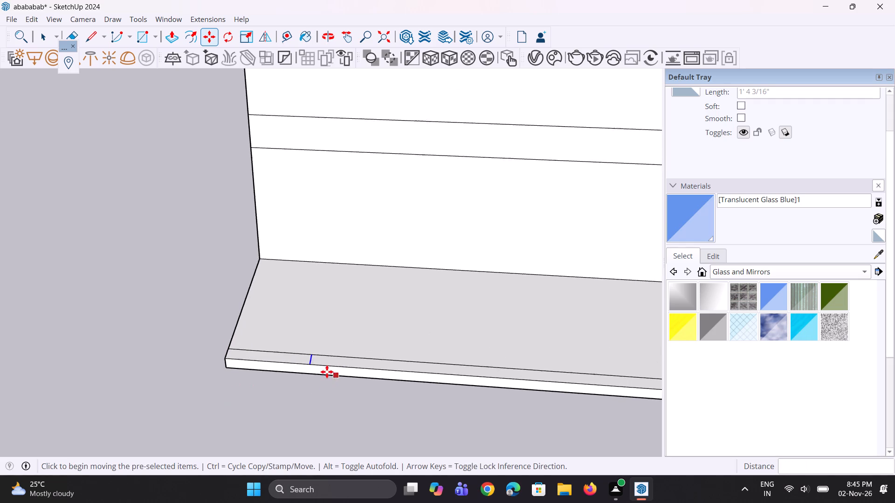
pyautogui.scroll(5, 327, 372)
pyautogui.press('m')
pyautogui.scroll(4, 273, 376)
pyautogui.click(335, 346)
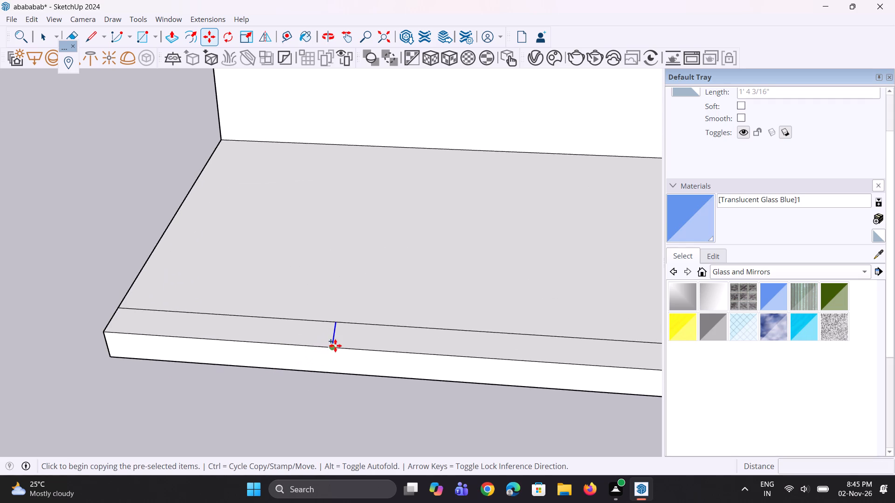
pyautogui.click(390, 349)
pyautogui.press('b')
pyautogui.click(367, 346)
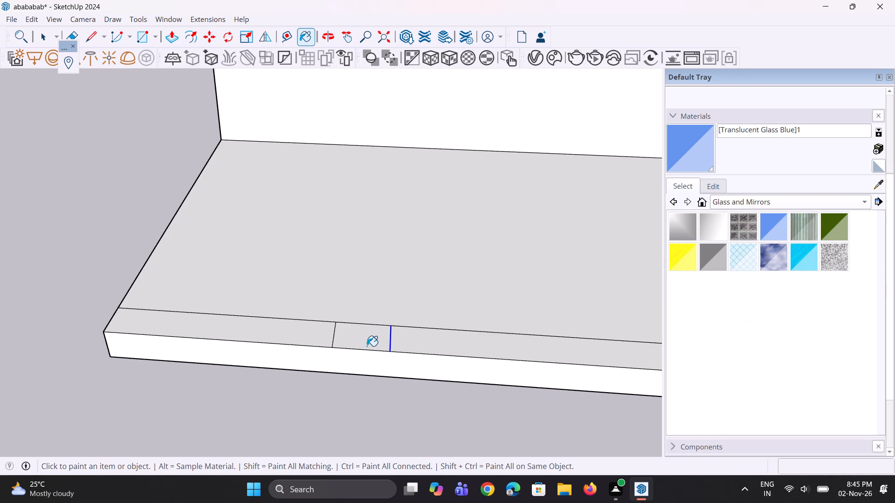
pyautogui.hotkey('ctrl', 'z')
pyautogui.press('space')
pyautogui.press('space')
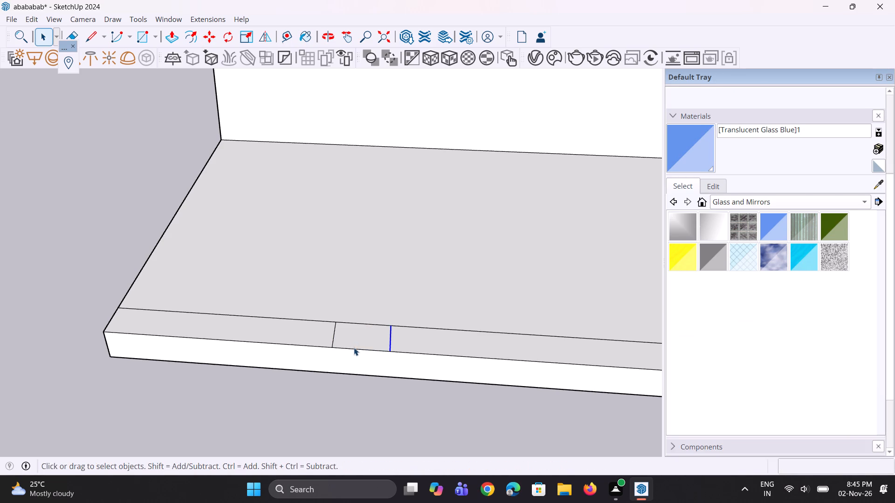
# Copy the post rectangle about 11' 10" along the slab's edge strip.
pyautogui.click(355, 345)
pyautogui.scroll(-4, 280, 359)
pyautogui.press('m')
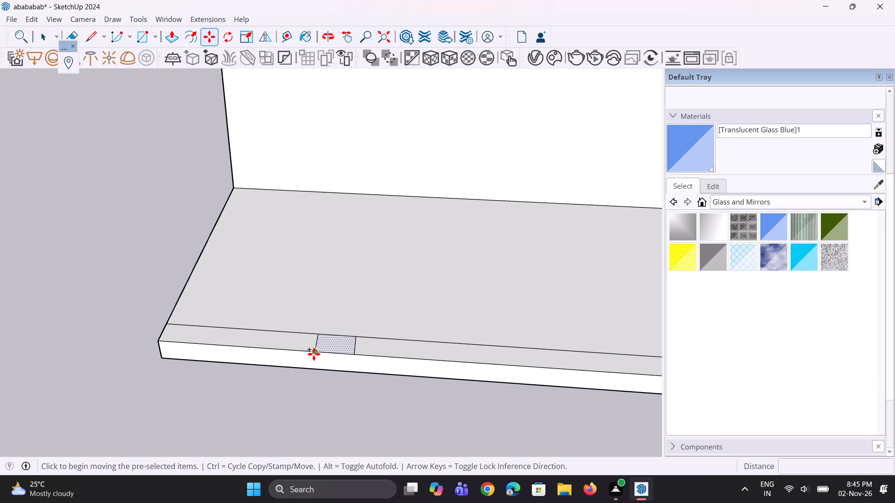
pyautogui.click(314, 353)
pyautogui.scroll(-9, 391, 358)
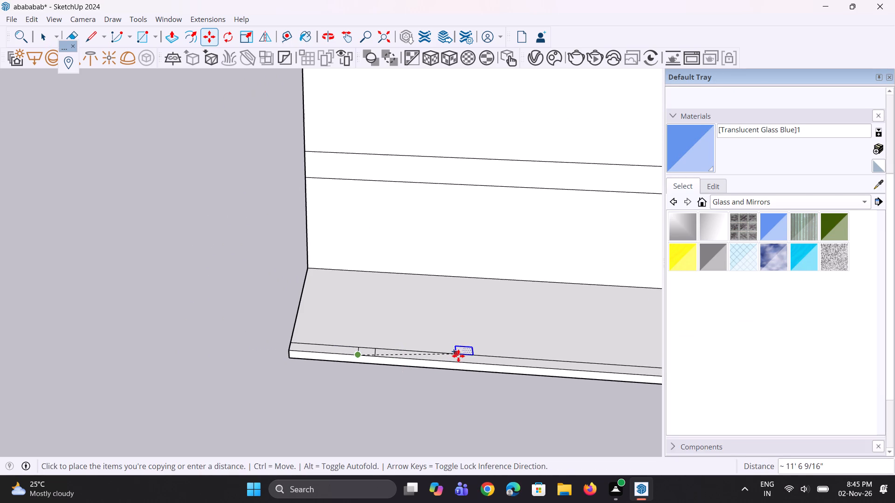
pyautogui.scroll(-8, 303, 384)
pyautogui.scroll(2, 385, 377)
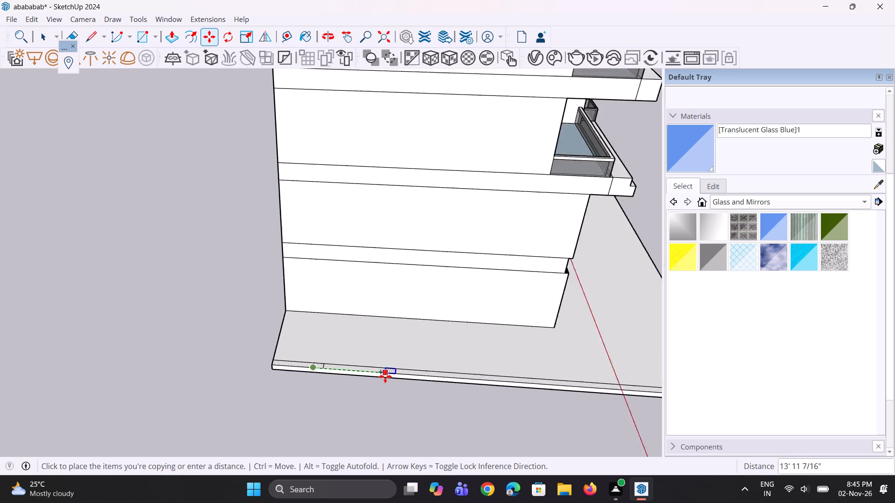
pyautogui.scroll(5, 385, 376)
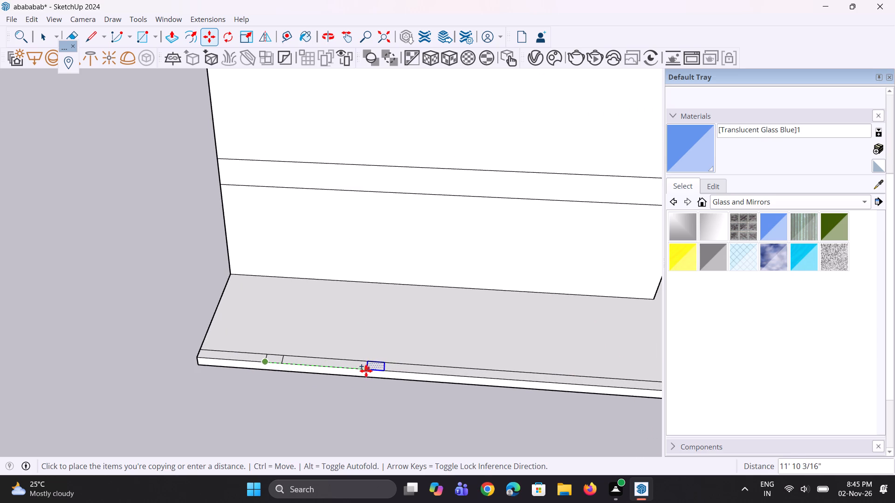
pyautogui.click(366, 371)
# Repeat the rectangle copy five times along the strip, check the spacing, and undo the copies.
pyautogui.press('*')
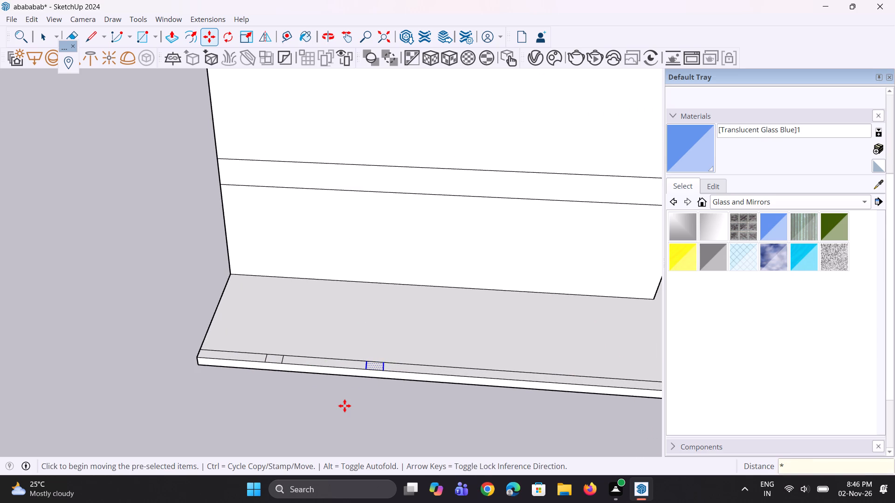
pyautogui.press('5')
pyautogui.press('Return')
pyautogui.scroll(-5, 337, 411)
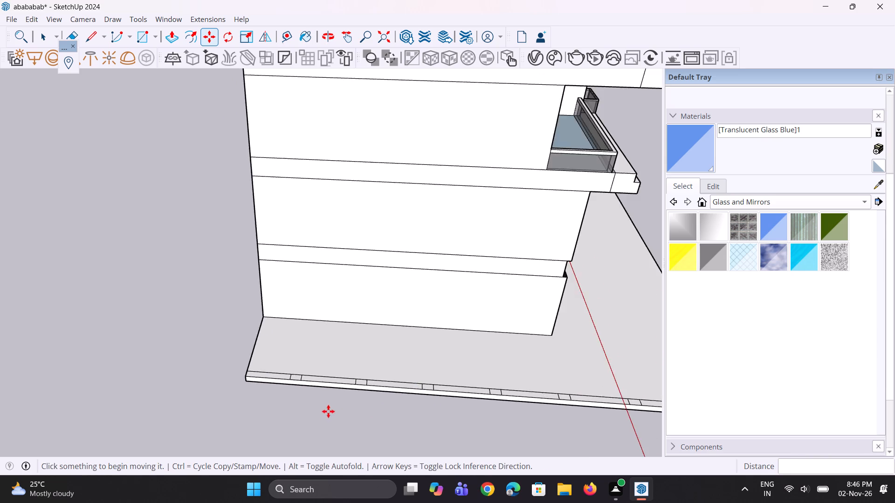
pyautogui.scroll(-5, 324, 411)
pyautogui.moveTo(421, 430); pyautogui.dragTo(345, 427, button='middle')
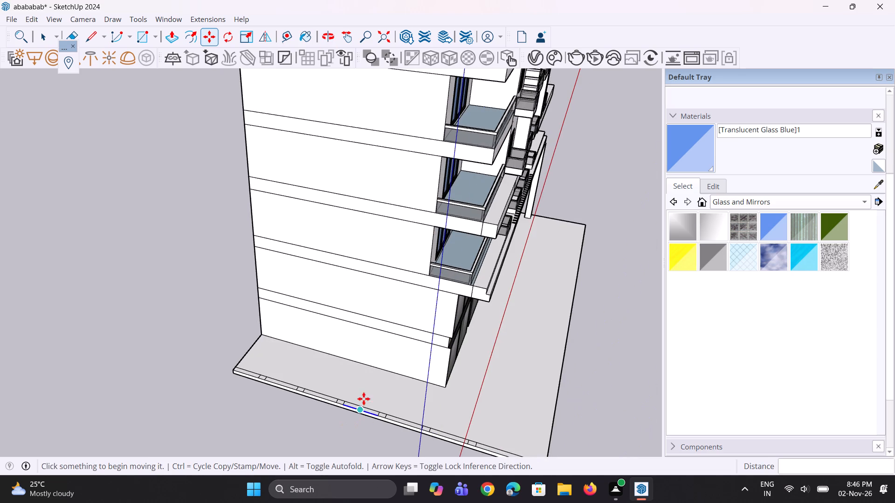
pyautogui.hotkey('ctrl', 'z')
# Copy the post rectangle about 13' 2" along the edge strip toward the building's front corner.
pyautogui.scroll(3, 267, 432)
pyautogui.press('space')
pyautogui.press('space')
pyautogui.scroll(4, 258, 395)
pyautogui.press('space')
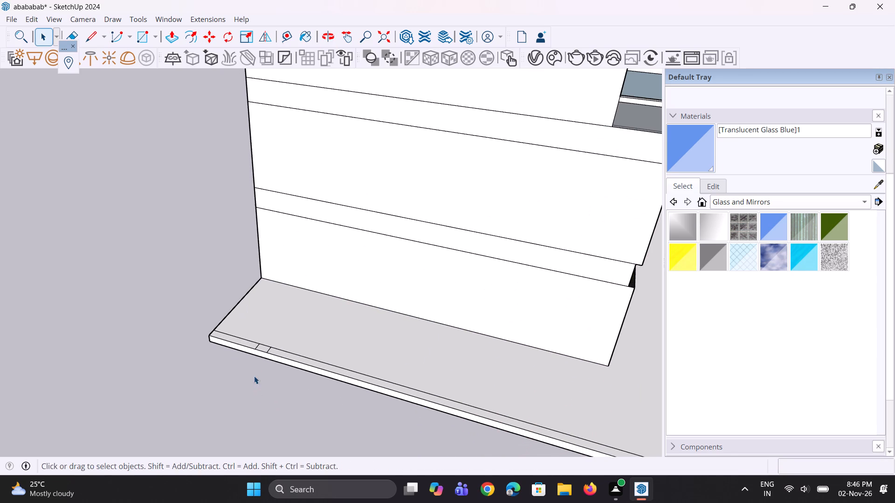
pyautogui.press('space')
pyautogui.scroll(2, 246, 279)
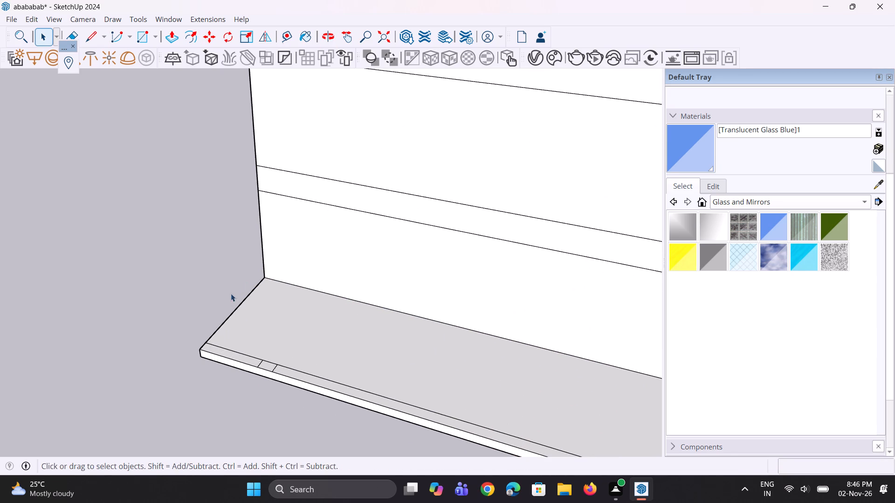
pyautogui.scroll(2, 229, 323)
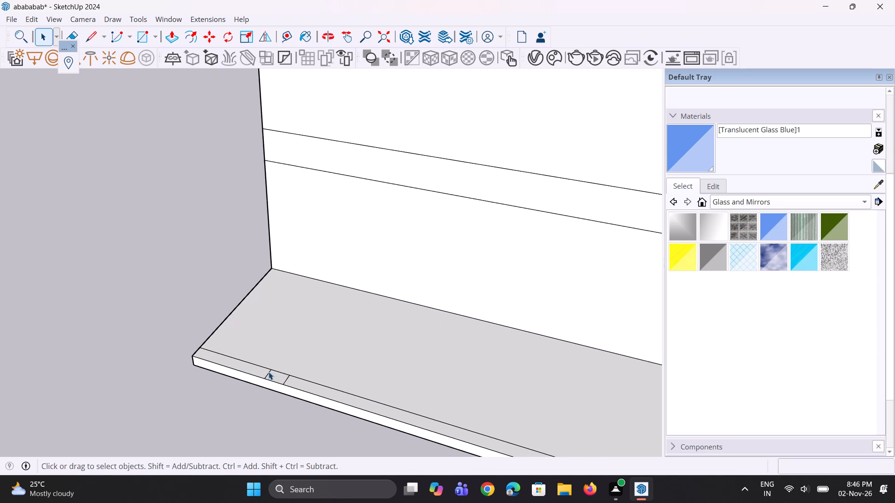
pyautogui.click(274, 375)
pyautogui.scroll(2, 273, 377)
pyautogui.press('m')
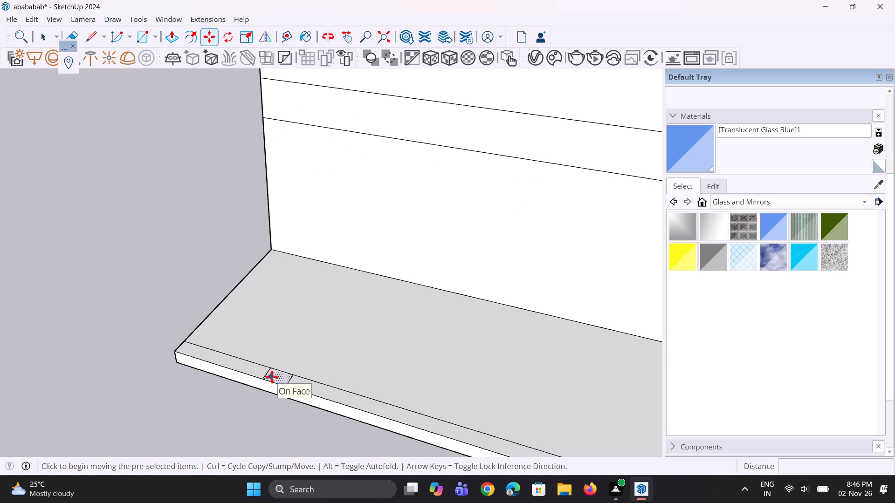
pyautogui.moveTo(273, 377); pyautogui.dragTo(282, 376)
pyautogui.scroll(-4, 309, 386)
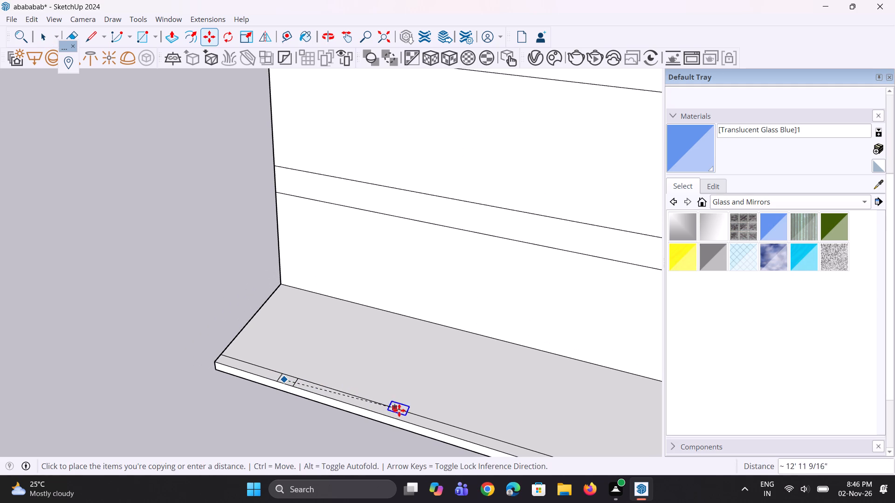
pyautogui.scroll(-4, 404, 416)
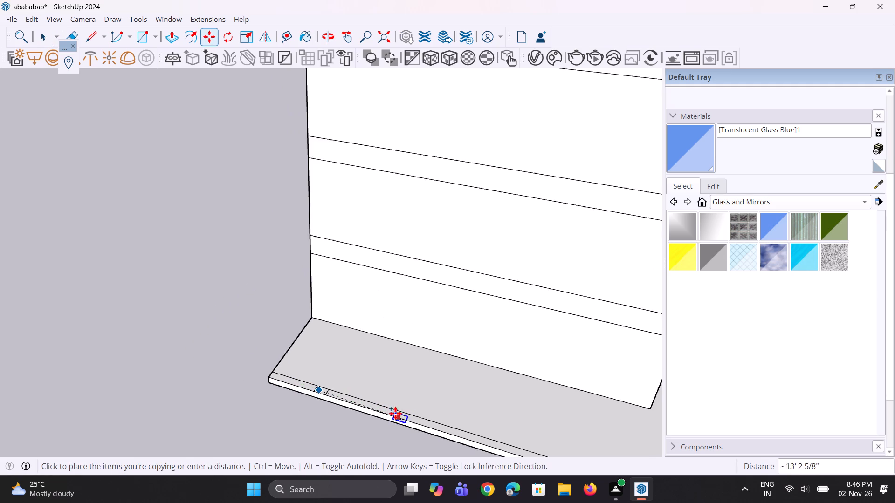
pyautogui.scroll(-9, 278, 370)
pyautogui.scroll(8, 298, 402)
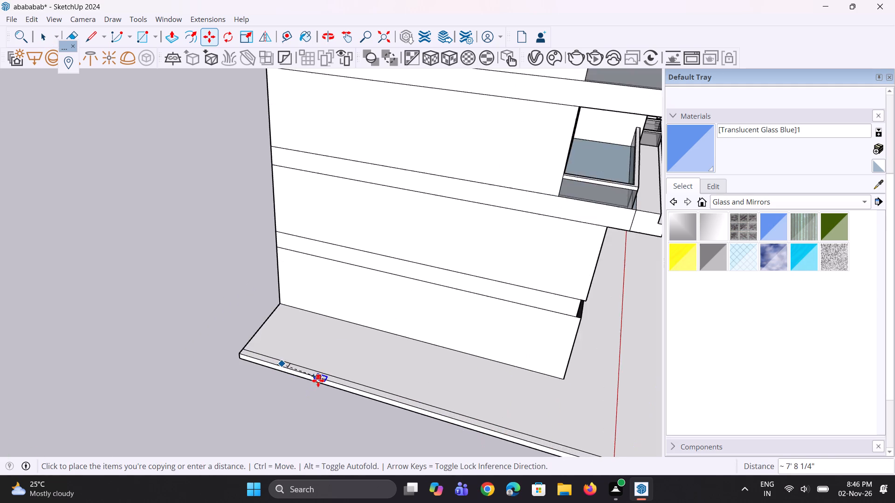
pyautogui.scroll(7, 339, 382)
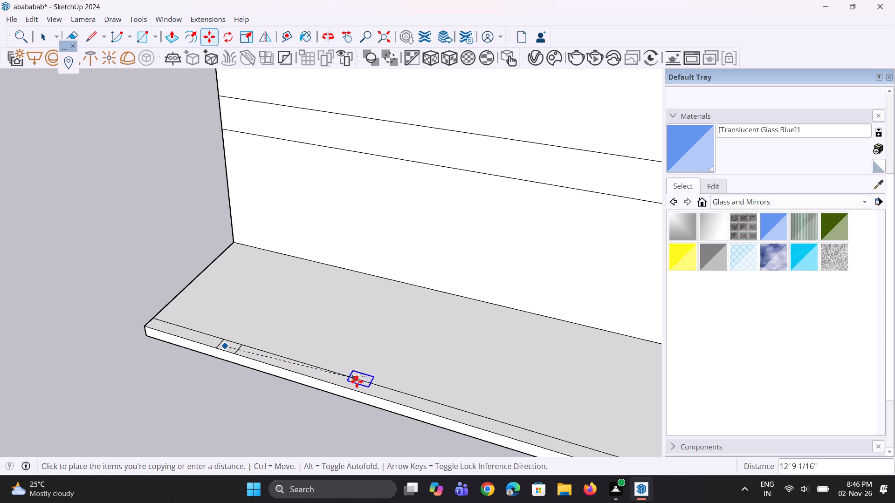
pyautogui.click(358, 385)
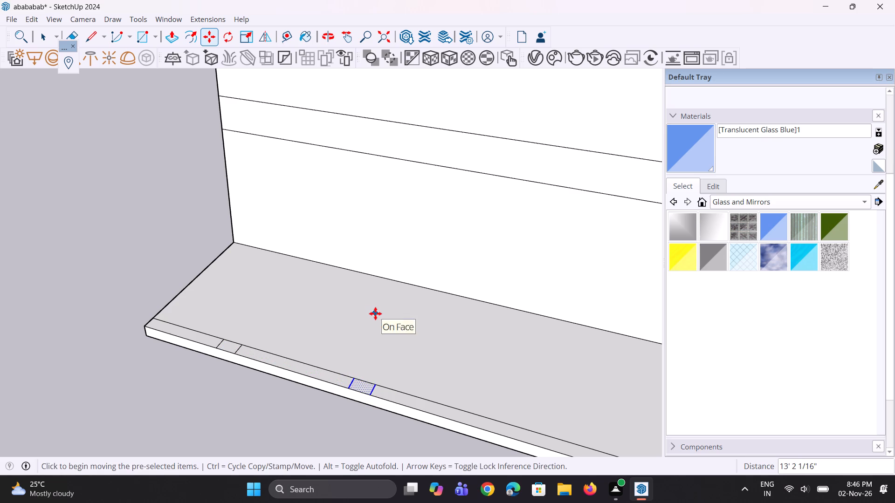
# Repeat the post rectangle copy six times at the same spacing along the edge strip.
pyautogui.write('*6')
pyautogui.press('.')
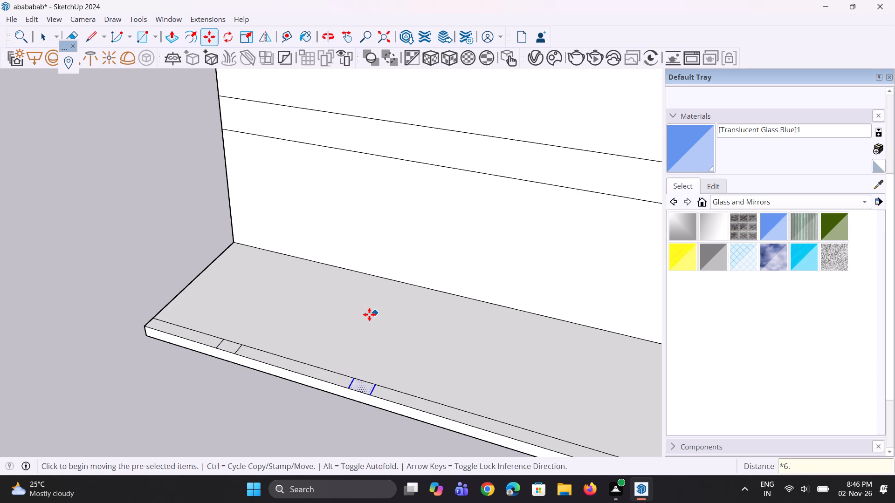
pyautogui.press('BackSpace')
pyautogui.press('Return')
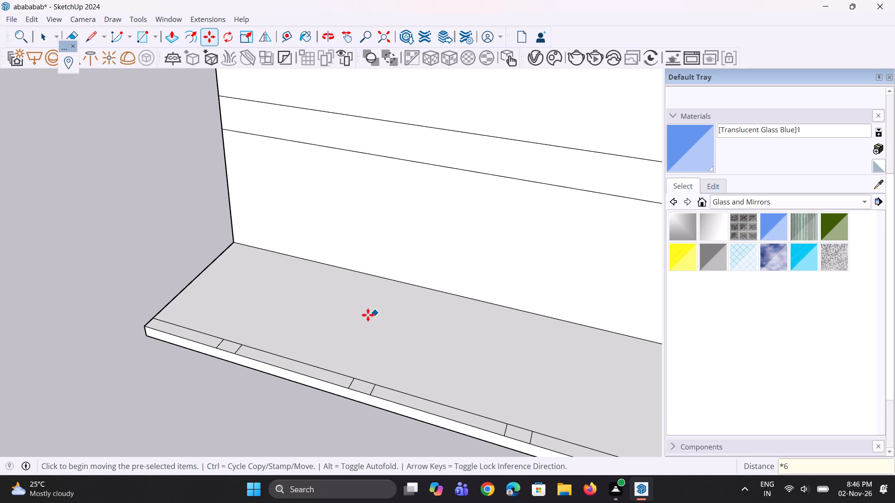
# Delete the surplus post rectangle lying beyond the slab's front corner.
pyautogui.scroll(-16, 223, 374)
pyautogui.moveTo(420, 449); pyautogui.dragTo(404, 446, button='middle')
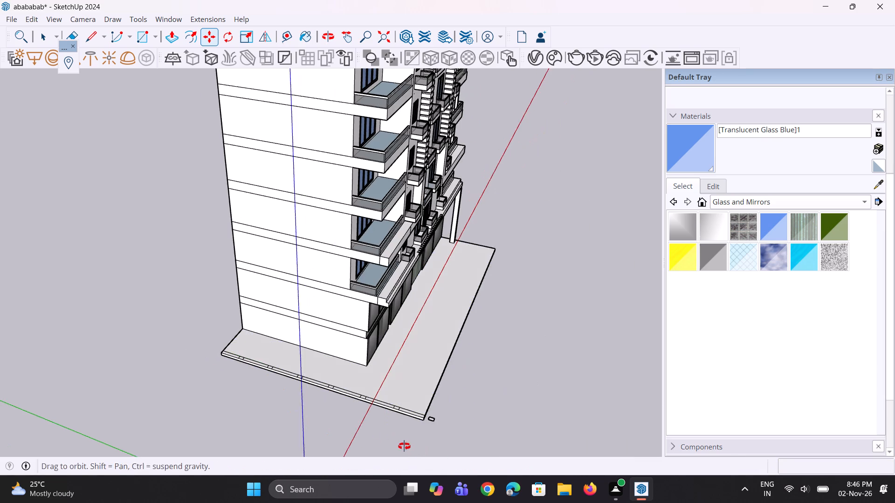
pyautogui.moveTo(404, 446); pyautogui.dragTo(400, 445, button='middle')
pyautogui.scroll(5, 401, 438)
pyautogui.press('space')
pyautogui.press('space')
pyautogui.scroll(12, 420, 422)
pyautogui.press('space')
pyautogui.press('space')
pyautogui.press('space')
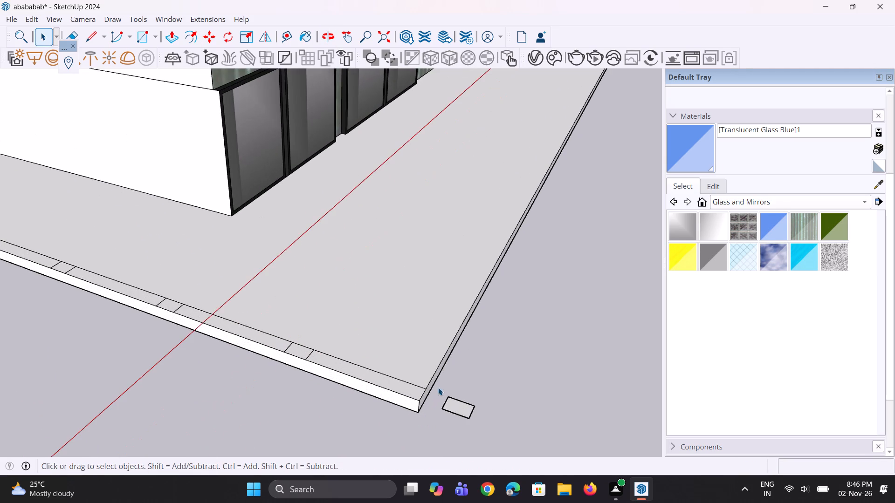
pyautogui.moveTo(442, 372); pyautogui.dragTo(480, 466)
pyautogui.press('Delete')
# Push/Pull the end section of the strip at the slab's front corner up about 5' 7".
pyautogui.scroll(-3, 436, 397)
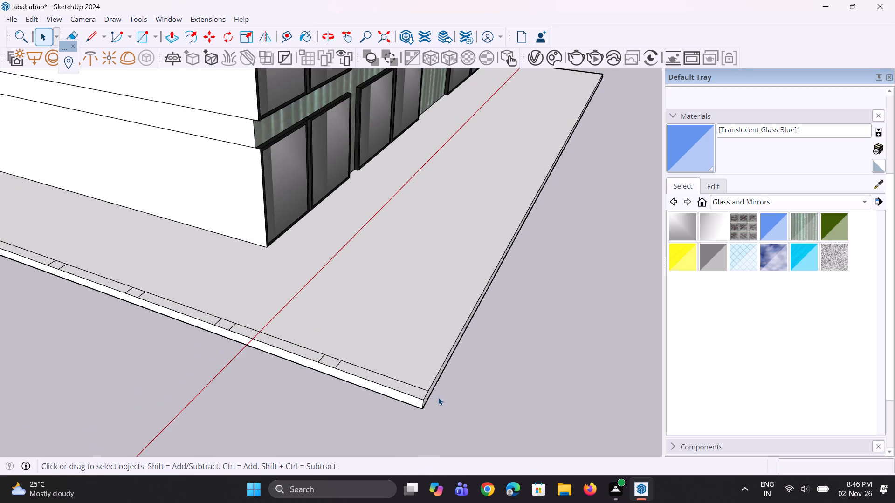
pyautogui.press('p')
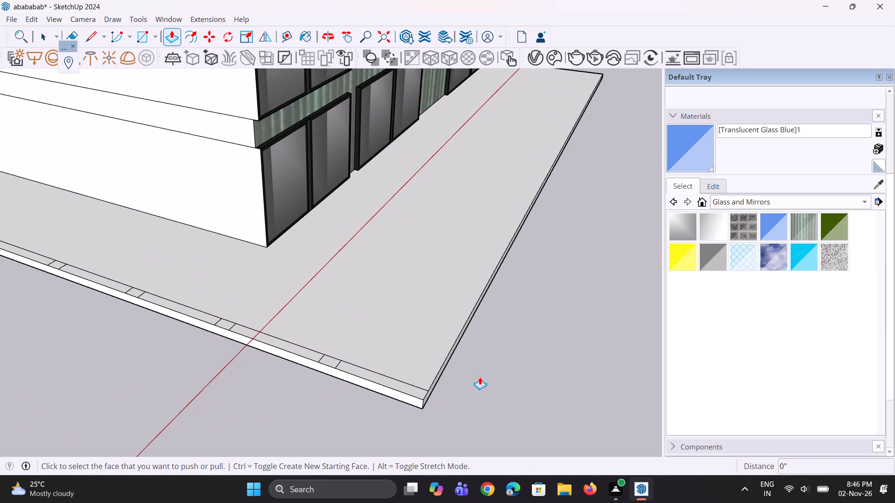
pyautogui.scroll(3, 481, 375)
pyautogui.scroll(3, 366, 404)
pyautogui.click(367, 382)
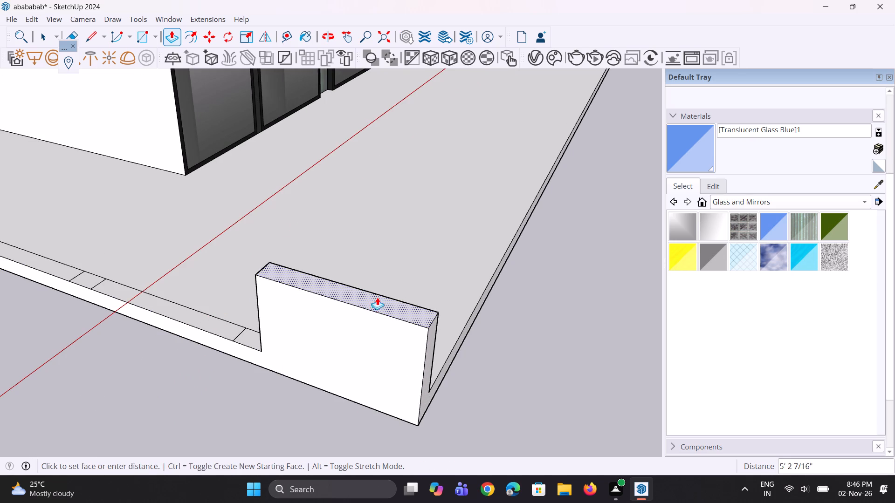
pyautogui.click(377, 297)
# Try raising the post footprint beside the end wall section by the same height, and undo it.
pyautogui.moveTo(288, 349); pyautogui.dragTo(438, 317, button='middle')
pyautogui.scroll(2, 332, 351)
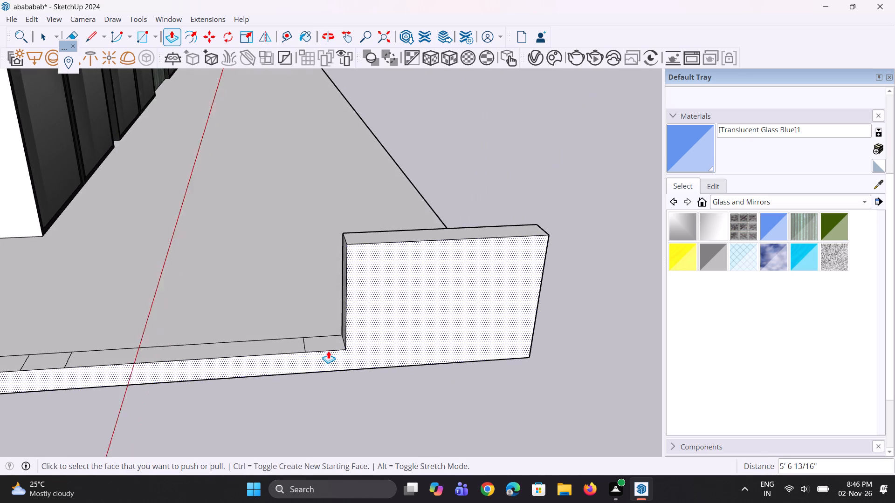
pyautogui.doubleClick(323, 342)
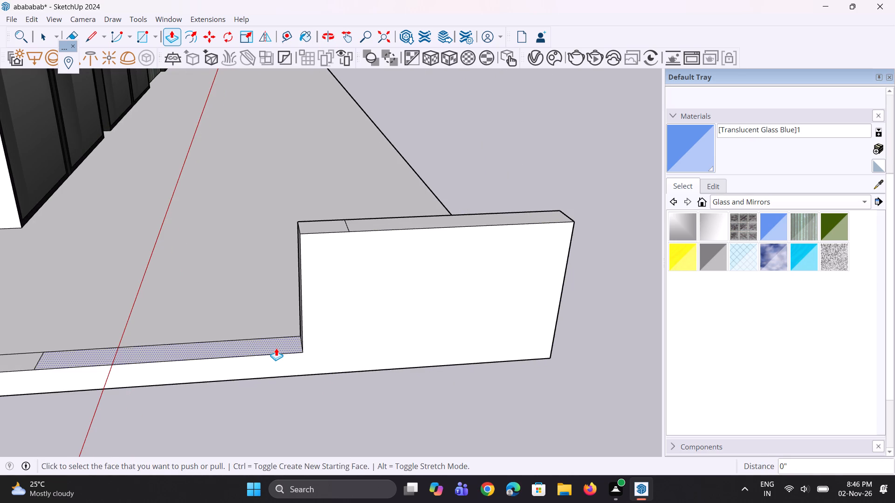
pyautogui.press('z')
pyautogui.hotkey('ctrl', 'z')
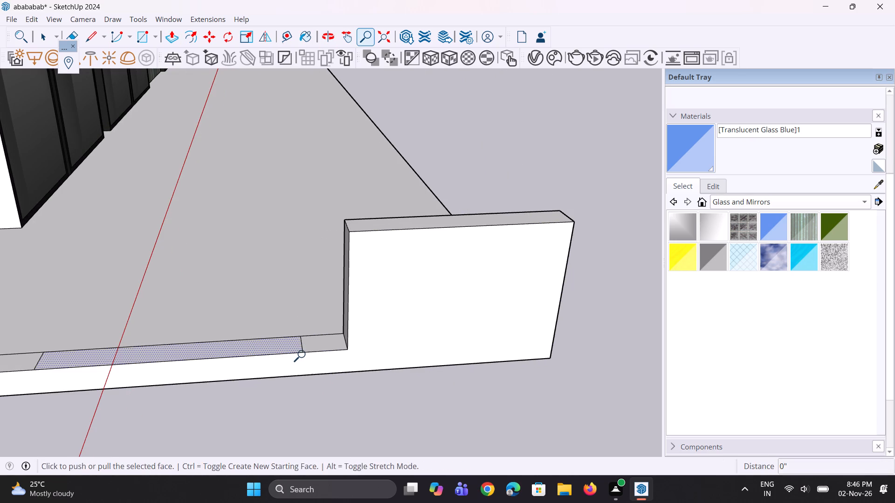
# Push/Pull the footprint beside the end wall section up level with its top, creating a new starting face.
pyautogui.press('space')
pyautogui.press('space')
pyautogui.press('p')
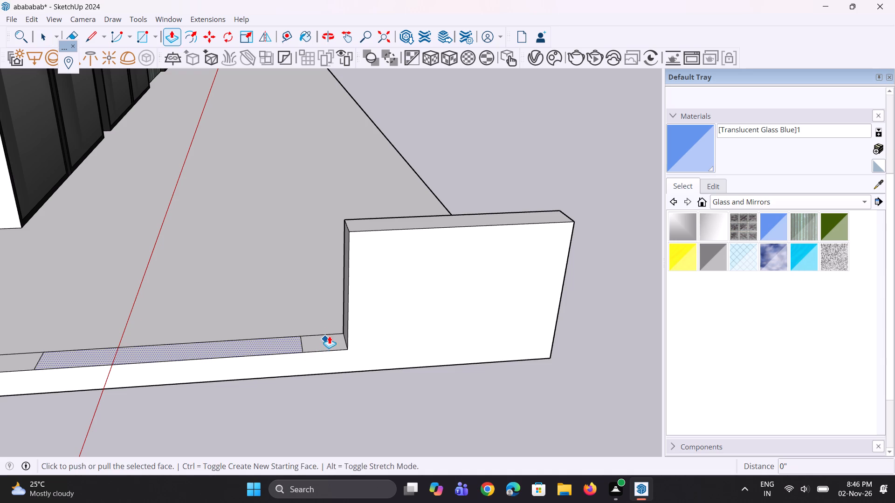
pyautogui.scroll(2, 327, 341)
pyautogui.click(326, 342)
pyautogui.press('Escape')
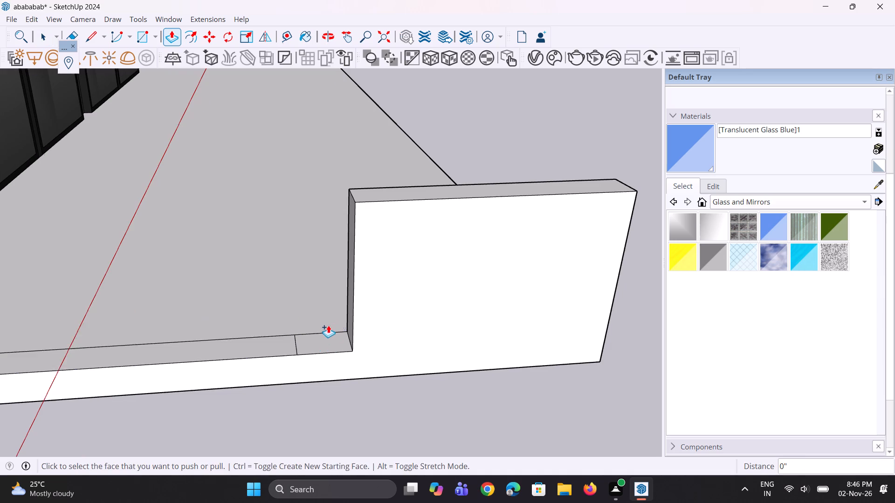
pyautogui.scroll(3, 314, 348)
pyautogui.press('space')
pyautogui.press('p')
pyautogui.scroll(3, 319, 344)
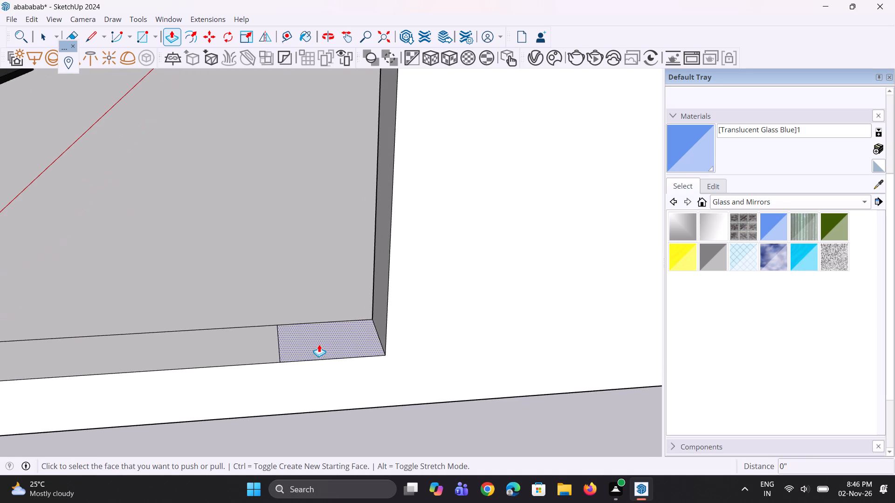
pyautogui.click(319, 344)
pyautogui.scroll(-10, 323, 310)
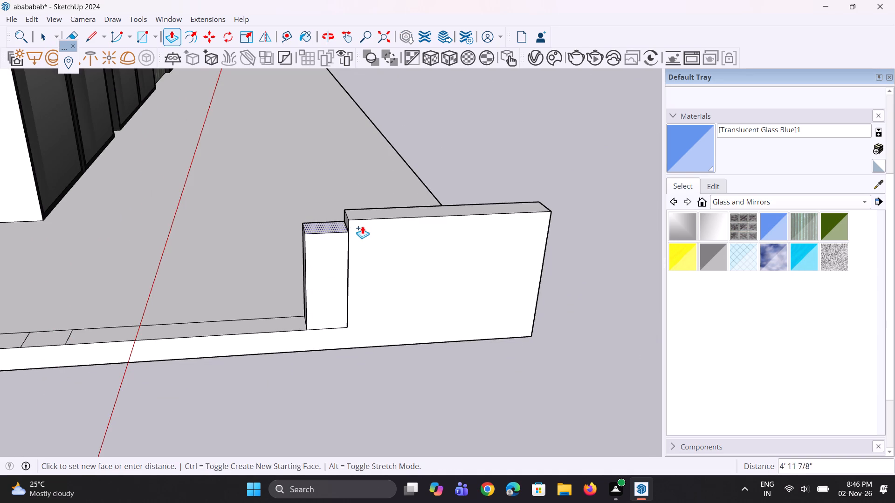
pyautogui.click(366, 215)
# Push/Pull the next three post footprints beyond the end wall section up by the same 5' 6 13/16".
pyautogui.scroll(-8, 379, 393)
pyautogui.scroll(-1, 256, 399)
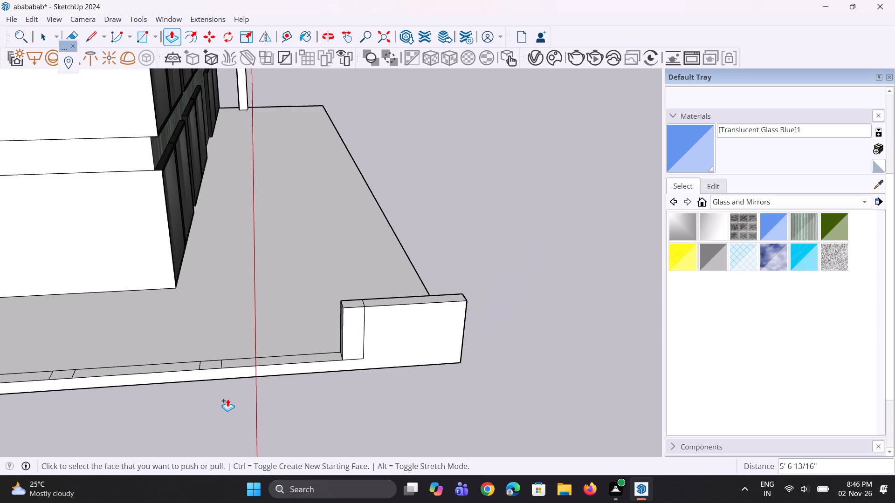
pyautogui.scroll(4, 202, 398)
pyautogui.scroll(2, 215, 360)
pyautogui.doubleClick(215, 360)
pyautogui.scroll(-4, 330, 371)
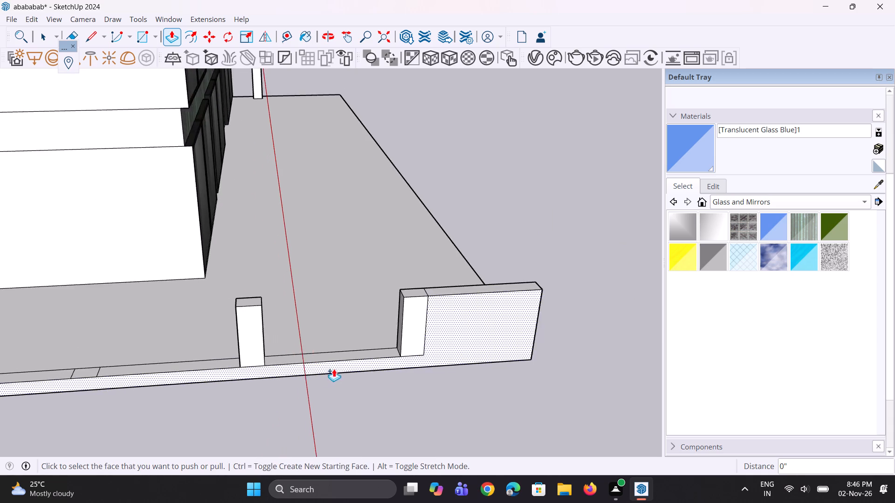
pyautogui.scroll(-5, 334, 368)
pyautogui.scroll(4, 181, 411)
pyautogui.scroll(3, 182, 368)
pyautogui.doubleClick(179, 359)
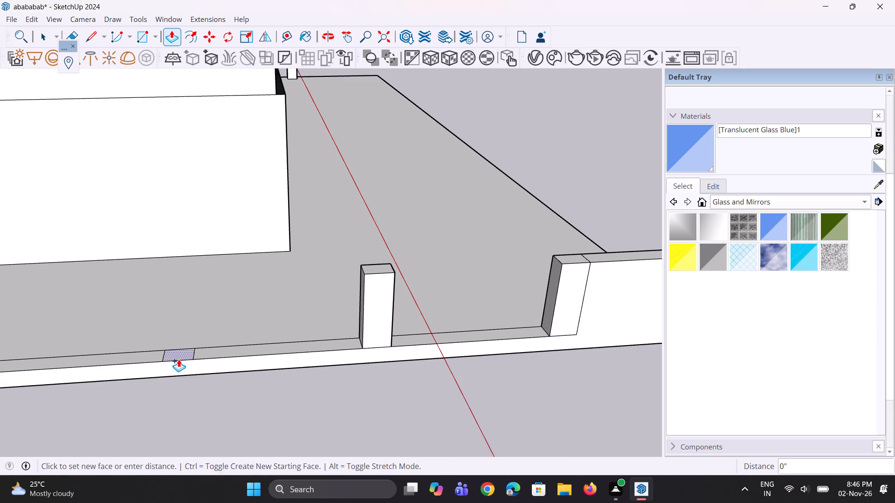
pyautogui.scroll(-14, 362, 414)
pyautogui.scroll(4, 278, 429)
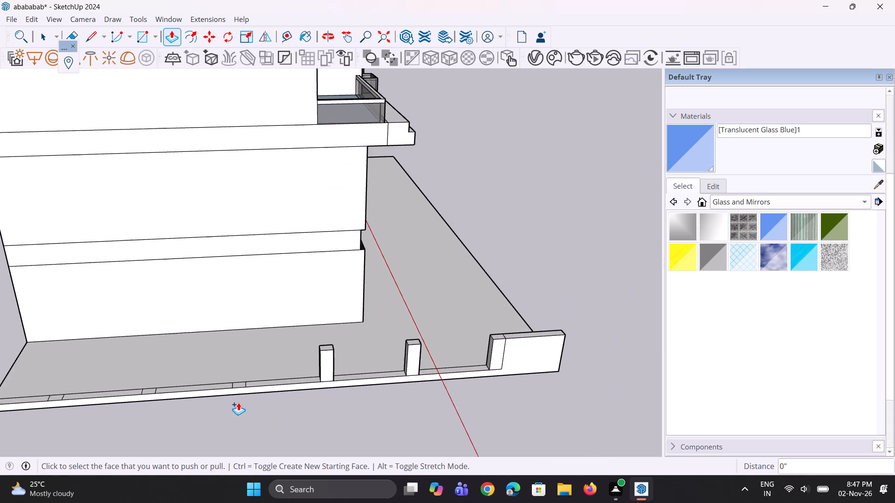
pyautogui.scroll(8, 239, 388)
pyautogui.doubleClick(240, 382)
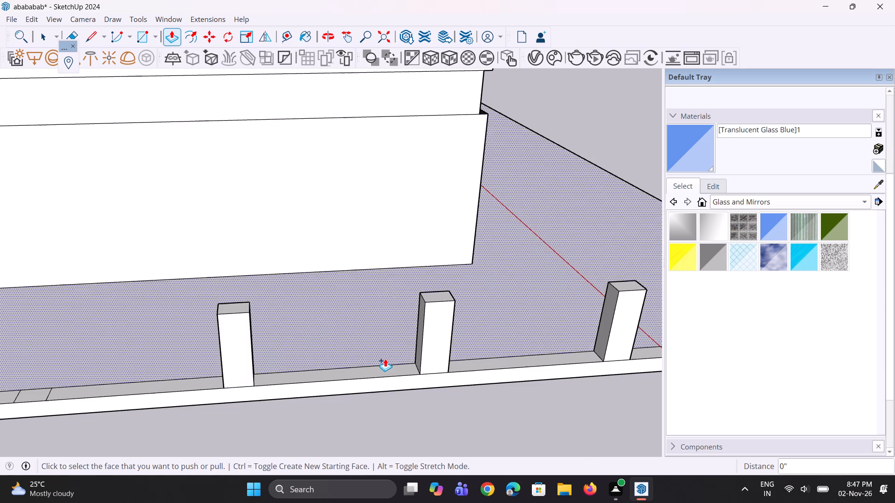
# Push/Pull the last two post footprints toward the strip's far end up by the same 5' 6 13/16".
pyautogui.scroll(-10, 386, 358)
pyautogui.scroll(5, 230, 364)
pyautogui.scroll(6, 270, 378)
pyautogui.doubleClick(276, 375)
pyautogui.scroll(-5, 279, 374)
pyautogui.scroll(3, 110, 394)
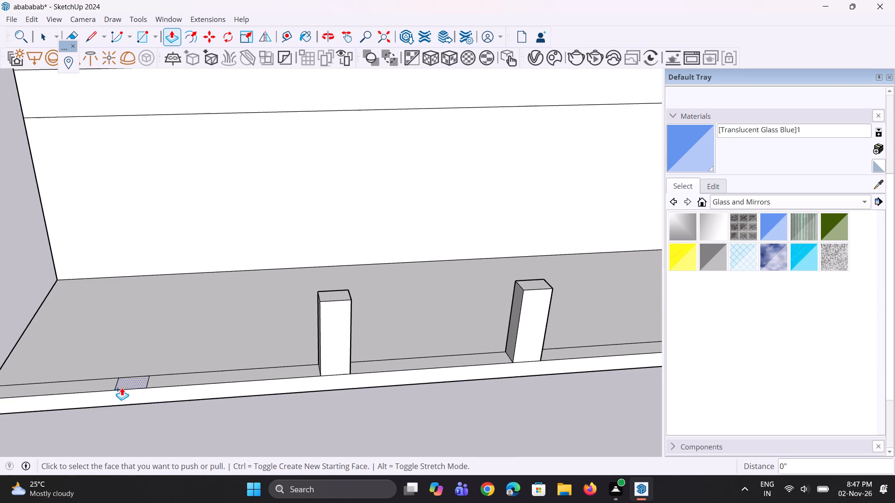
pyautogui.doubleClick(126, 382)
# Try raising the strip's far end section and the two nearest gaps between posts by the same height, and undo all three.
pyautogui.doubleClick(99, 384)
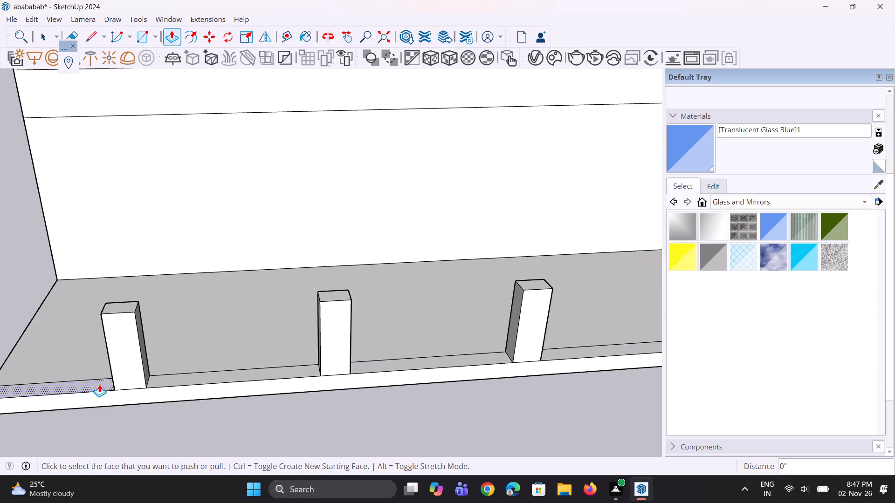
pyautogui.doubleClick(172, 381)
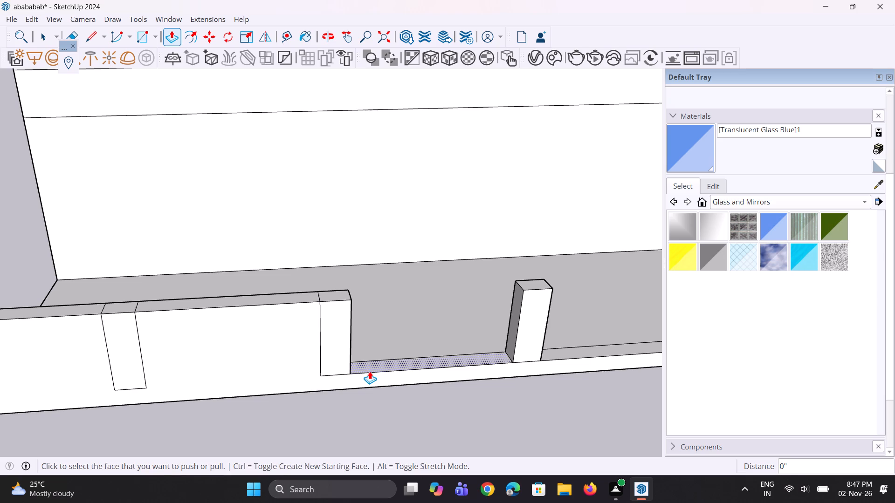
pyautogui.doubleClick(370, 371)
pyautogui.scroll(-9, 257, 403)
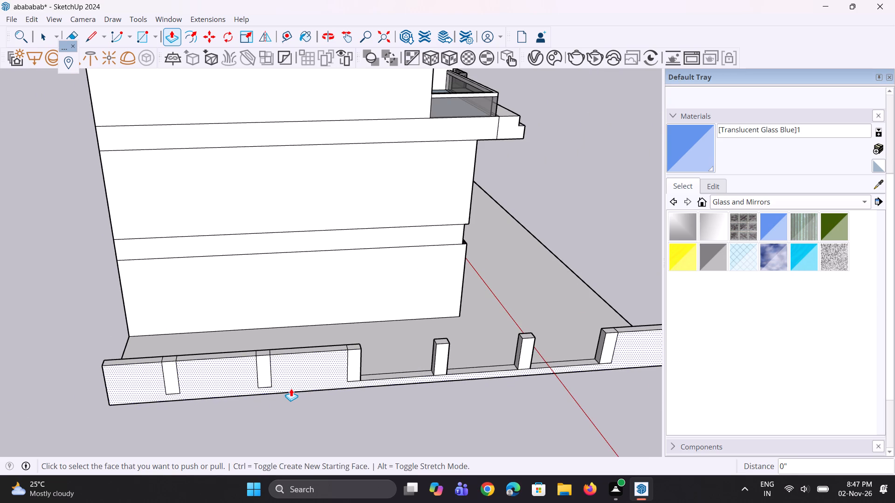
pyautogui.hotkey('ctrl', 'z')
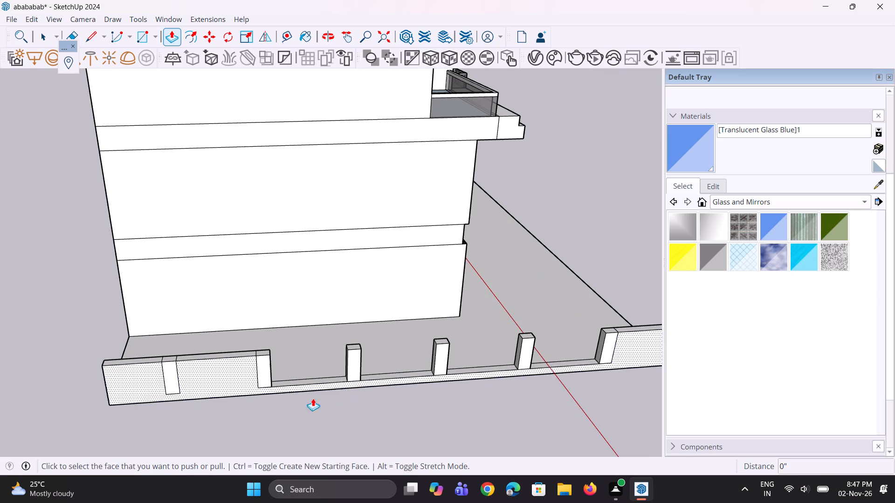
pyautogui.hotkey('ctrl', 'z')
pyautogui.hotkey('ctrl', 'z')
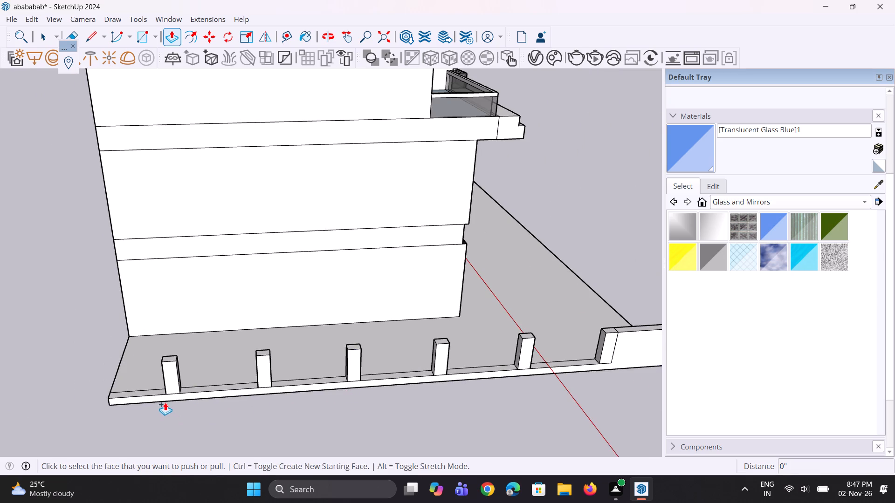
# Push/Pull the strip's far end section up 5' 6 13/16" with a new starting face, level with the adjacent post.
pyautogui.click(160, 391)
pyautogui.click(169, 363)
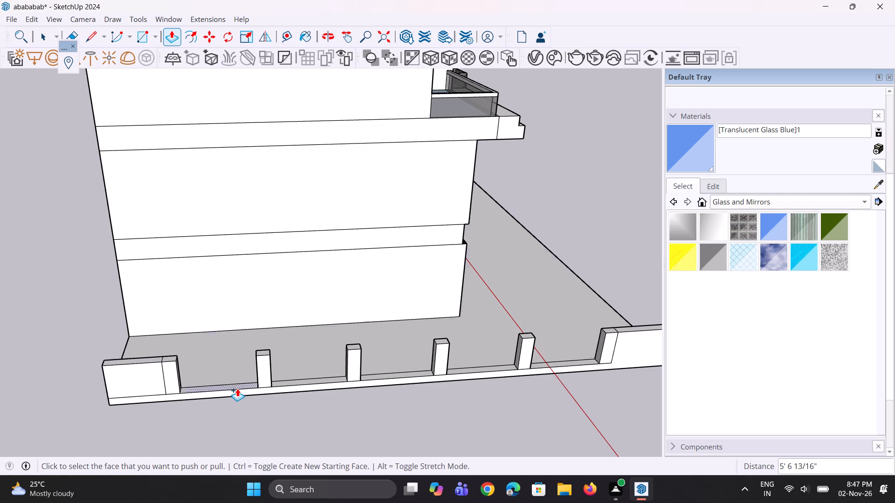
# Raise the five strip sections between the posts by the same 5' 6 13/16", filling the gaps into a continuous wall.
pyautogui.scroll(2, 236, 389)
pyautogui.doubleClick(236, 389)
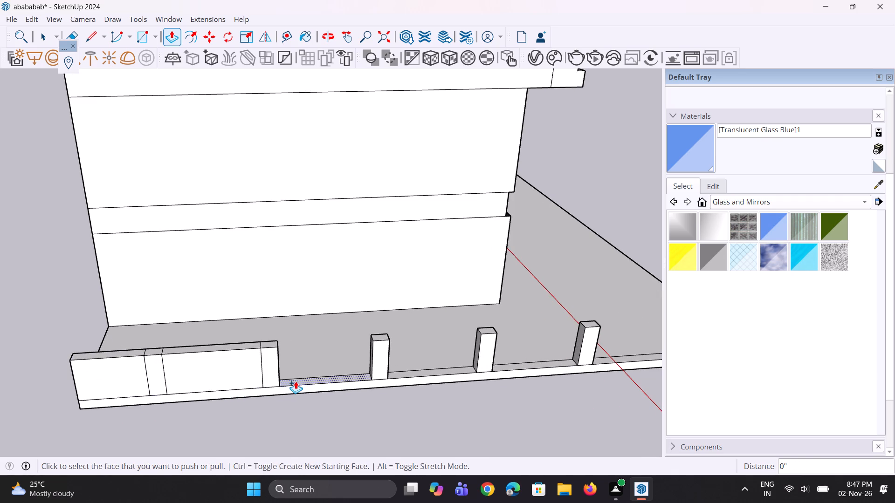
pyautogui.doubleClick(296, 381)
pyautogui.scroll(-5, 185, 415)
pyautogui.scroll(6, 387, 404)
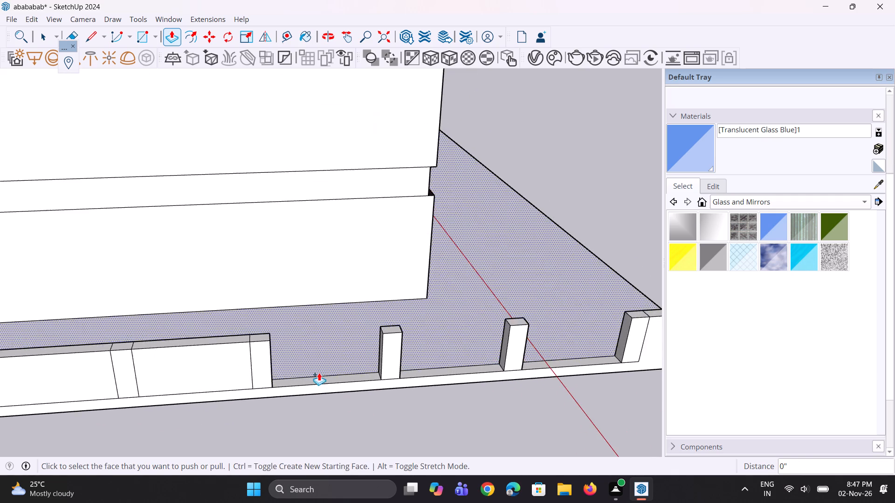
pyautogui.scroll(3, 318, 376)
pyautogui.doubleClick(311, 386)
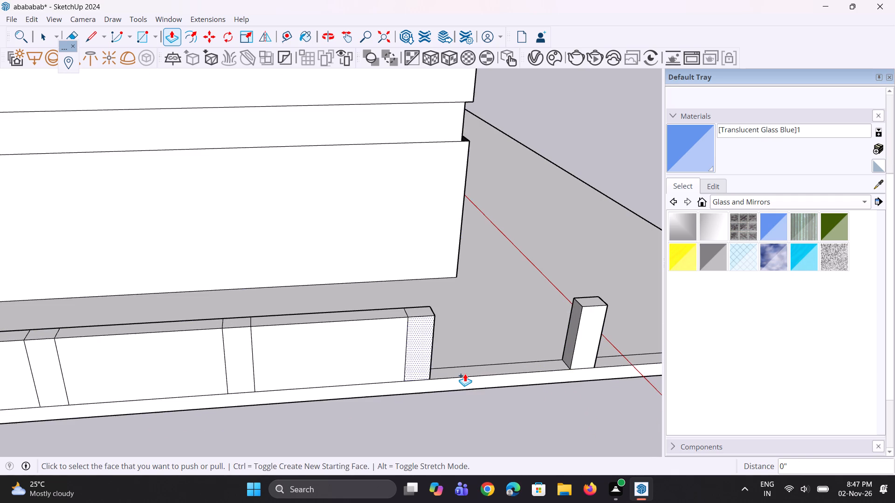
pyautogui.doubleClick(465, 374)
pyautogui.scroll(-10, 236, 374)
pyautogui.scroll(1, 410, 398)
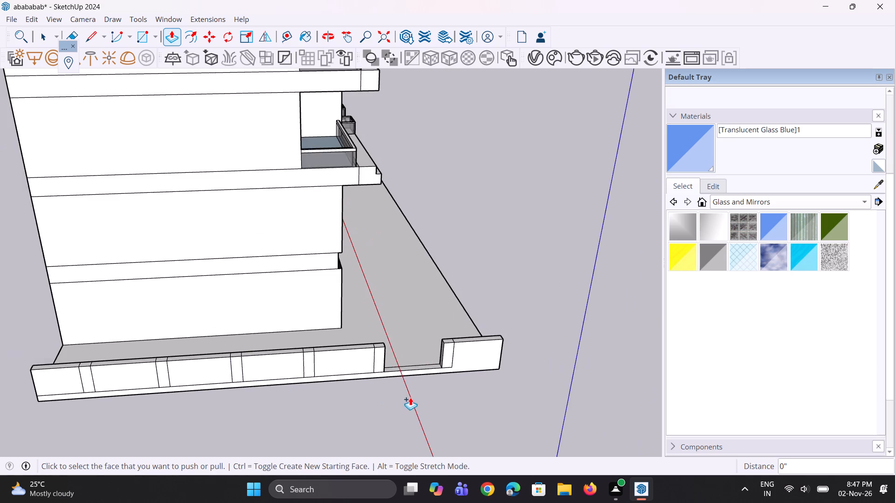
pyautogui.scroll(6, 410, 397)
pyautogui.doubleClick(426, 354)
pyautogui.scroll(-2, 200, 364)
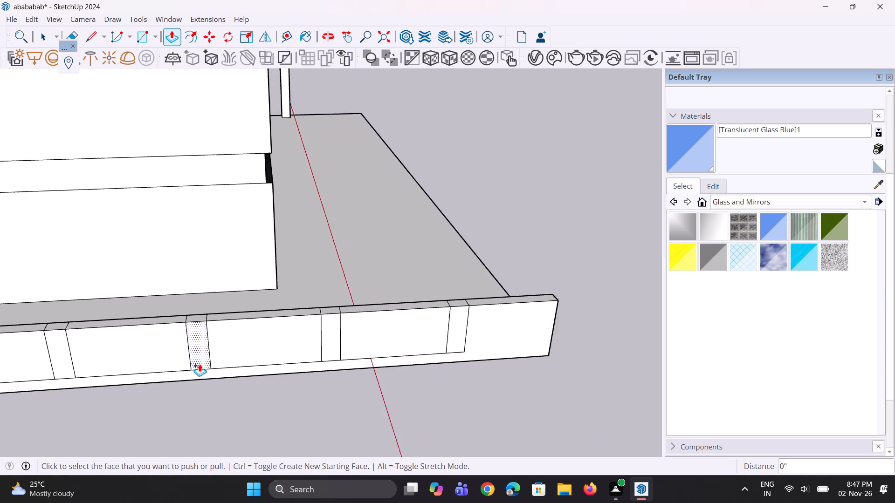
# Rebuild the end wall section at the slab's front corner by lowering it to the slab and raising it 5' 6 13/16" with a new starting face.
pyautogui.scroll(-3, 200, 364)
pyautogui.moveTo(332, 370); pyautogui.dragTo(323, 336, button='middle')
pyautogui.press('space')
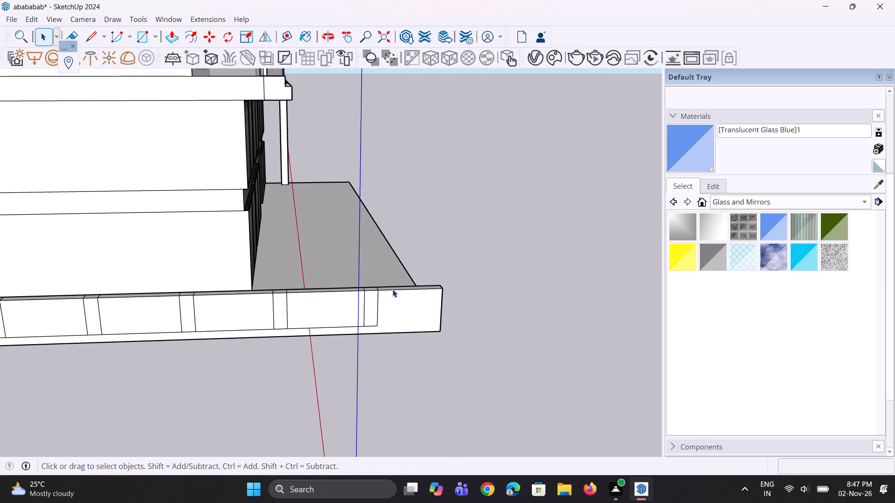
pyautogui.scroll(5, 392, 289)
pyautogui.press('p')
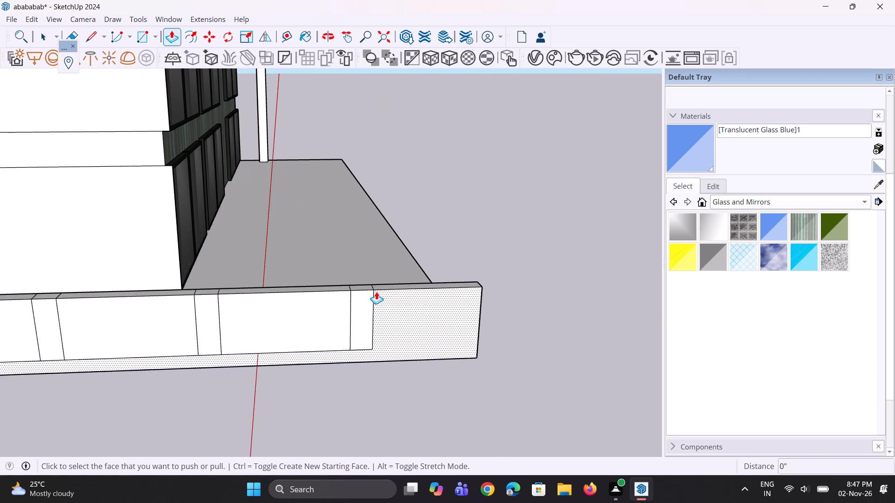
pyautogui.scroll(3, 376, 292)
pyautogui.click(386, 285)
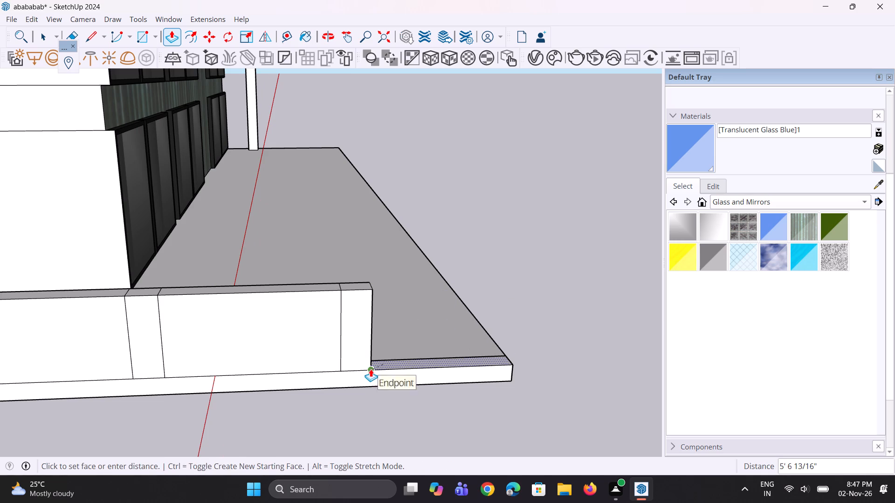
pyautogui.click(371, 369)
pyautogui.click(387, 366)
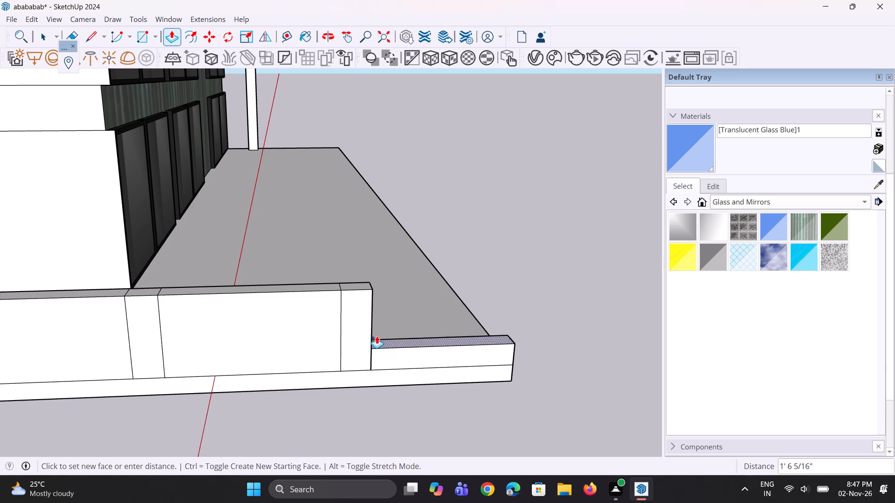
pyautogui.click(326, 292)
# Push/Pull the top of the post nearest the slab's front corner about 2' 3" above the wall.
pyautogui.moveTo(293, 381); pyautogui.dragTo(231, 446, button='middle')
pyautogui.scroll(-5, 241, 361)
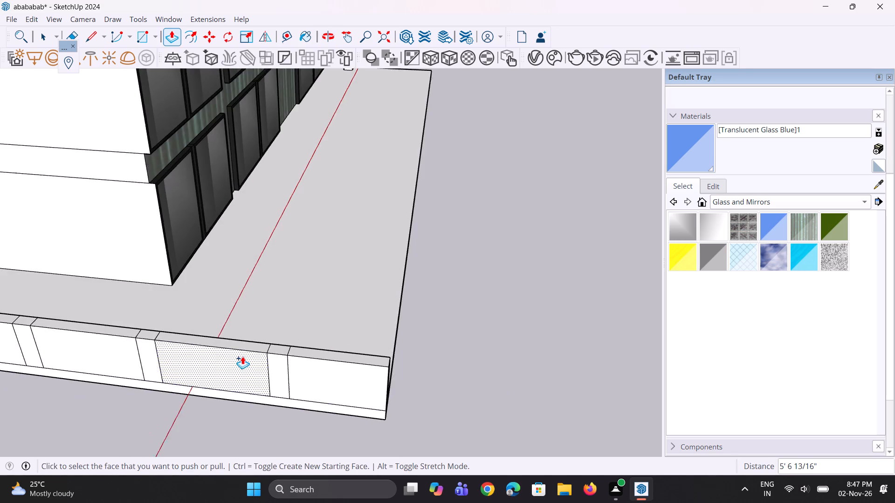
pyautogui.scroll(3, 268, 365)
pyautogui.click(281, 347)
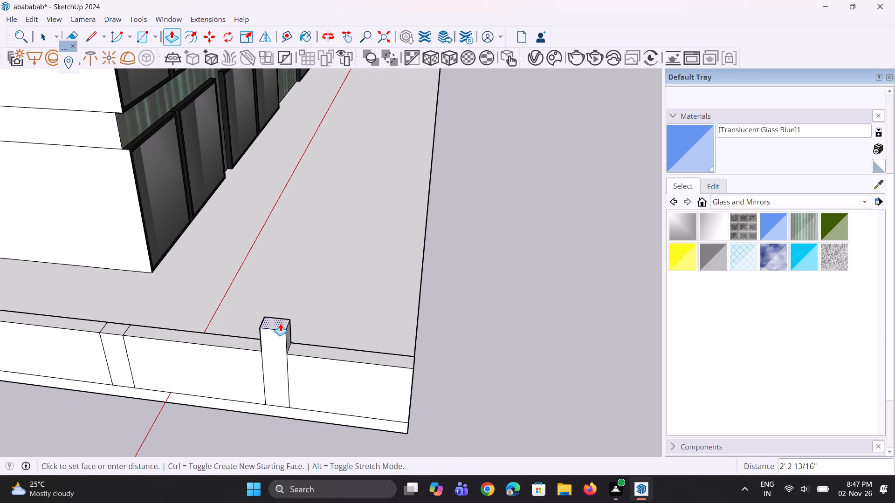
pyautogui.click(280, 323)
# Raise the tops of the next three posts along the wall above it by the same 2' 2 13/16".
pyautogui.scroll(1, 122, 336)
pyautogui.doubleClick(119, 328)
pyautogui.moveTo(247, 356); pyautogui.dragTo(338, 313, button='middle')
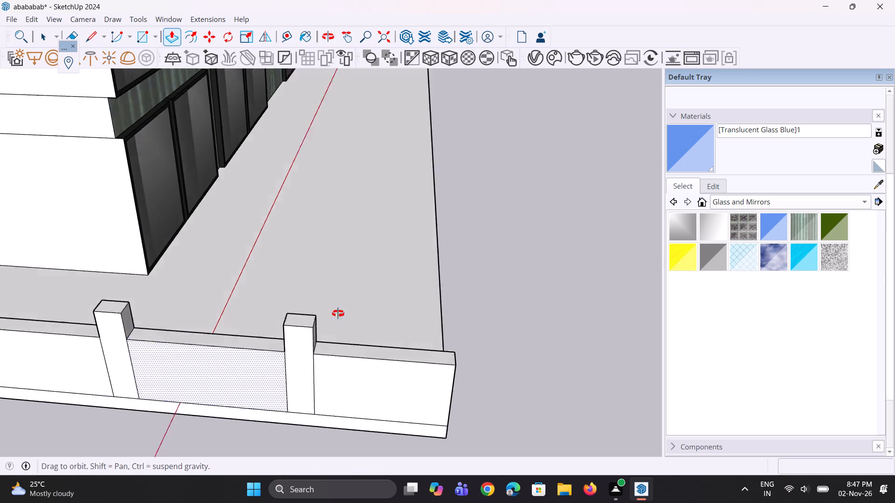
pyautogui.moveTo(338, 313); pyautogui.dragTo(343, 311, button='middle')
pyautogui.scroll(-10, 343, 311)
pyautogui.scroll(5, 243, 340)
pyautogui.scroll(4, 193, 320)
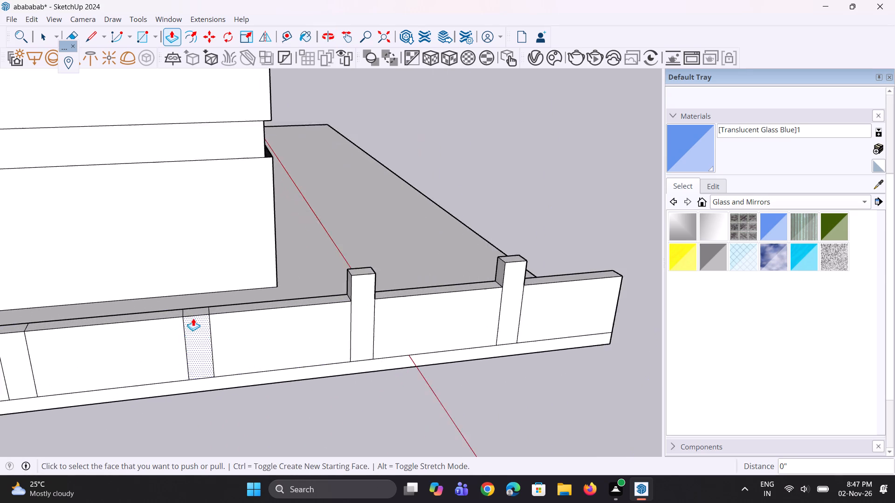
pyautogui.scroll(3, 195, 313)
pyautogui.doubleClick(195, 313)
pyautogui.scroll(-10, 288, 295)
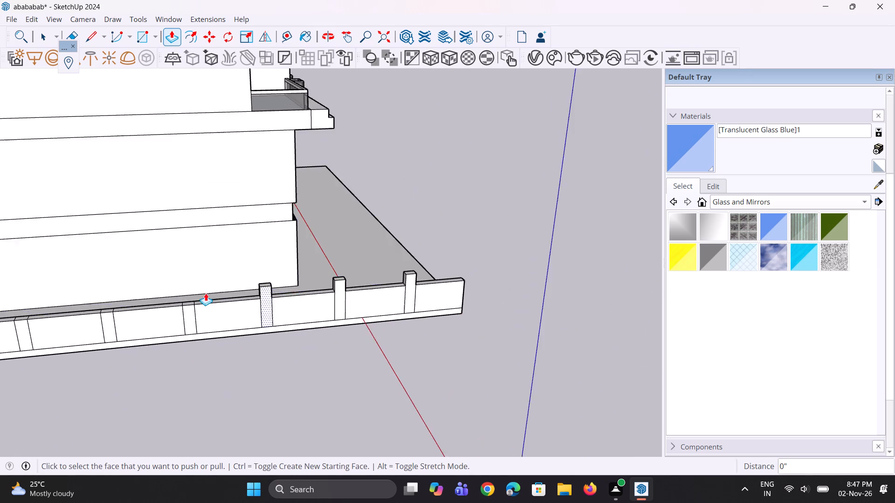
pyautogui.scroll(12, 176, 294)
pyautogui.doubleClick(199, 308)
pyautogui.scroll(-3, 302, 338)
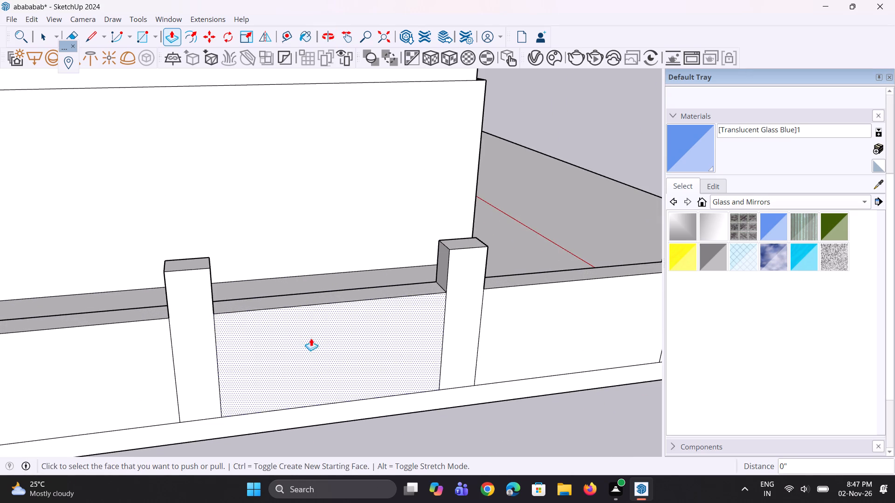
# Raise the tops of the last two posts at the wall's far end by the same 2' 2 13/16".
pyautogui.scroll(-7, 311, 338)
pyautogui.moveTo(188, 357); pyautogui.dragTo(311, 396, button='middle')
pyautogui.scroll(8, 269, 408)
pyautogui.click(263, 408)
pyautogui.scroll(1, 263, 408)
pyautogui.click(263, 408)
pyautogui.scroll(-11, 278, 331)
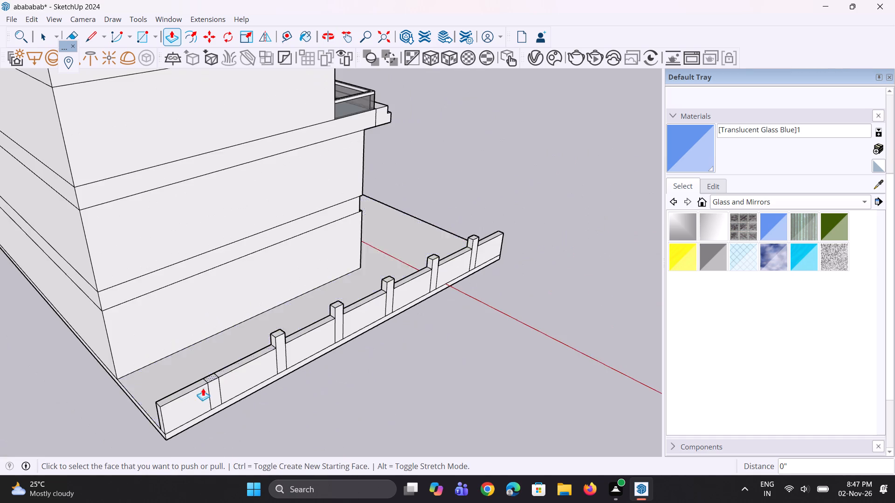
pyautogui.scroll(9, 199, 391)
pyautogui.doubleClick(215, 367)
# Copy the slab's end edge between the building corner and the wall a short distance inward to form a narrow strip.
pyautogui.moveTo(98, 384); pyautogui.dragTo(211, 331, button='middle')
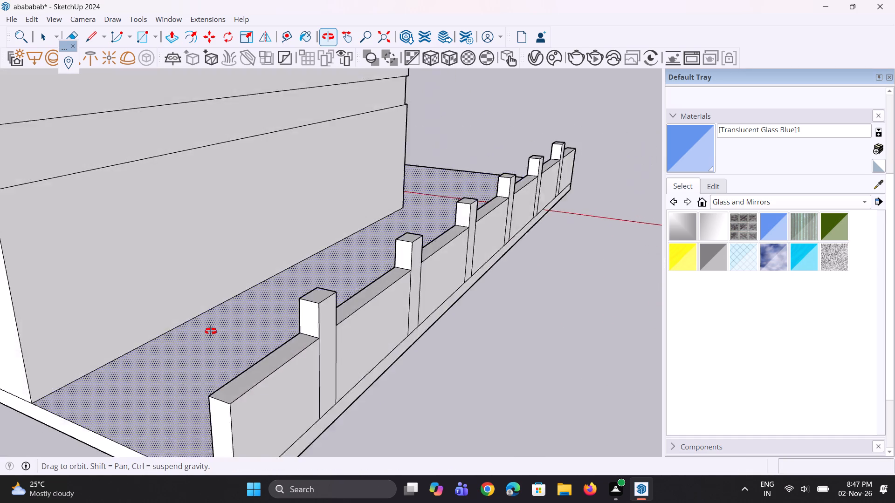
pyautogui.moveTo(211, 331); pyautogui.dragTo(292, 313, button='middle')
pyautogui.scroll(-5, 281, 341)
pyautogui.moveTo(277, 394); pyautogui.dragTo(260, 426, button='middle')
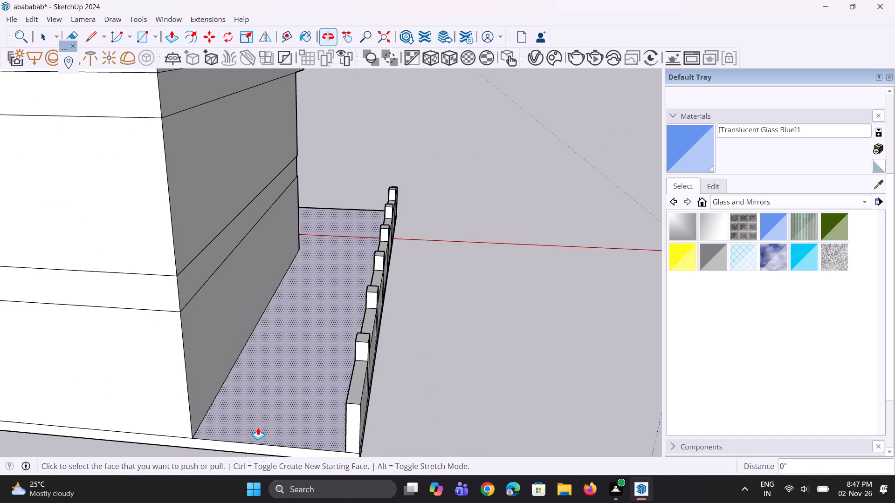
pyautogui.press('space')
pyautogui.scroll(-3, 227, 377)
pyautogui.scroll(9, 214, 436)
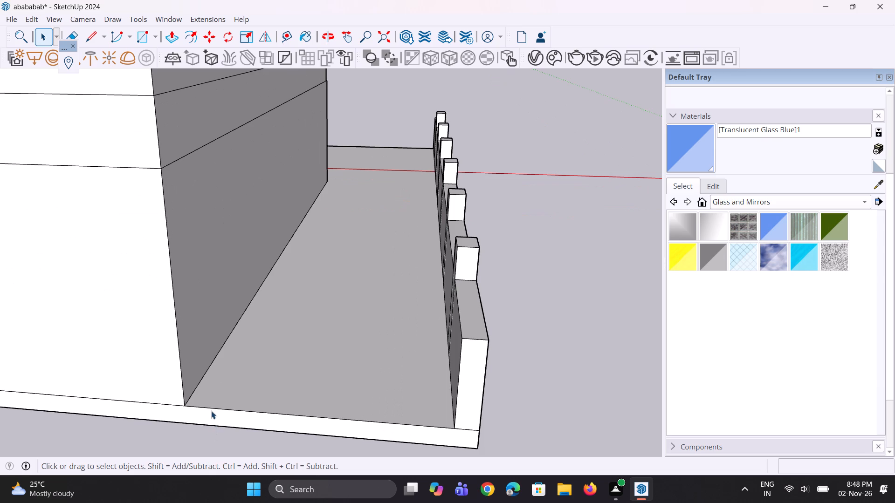
pyautogui.click(211, 408)
pyautogui.moveTo(188, 415); pyautogui.dragTo(186, 435, button='middle')
pyautogui.scroll(-5, 182, 345)
pyautogui.press('m')
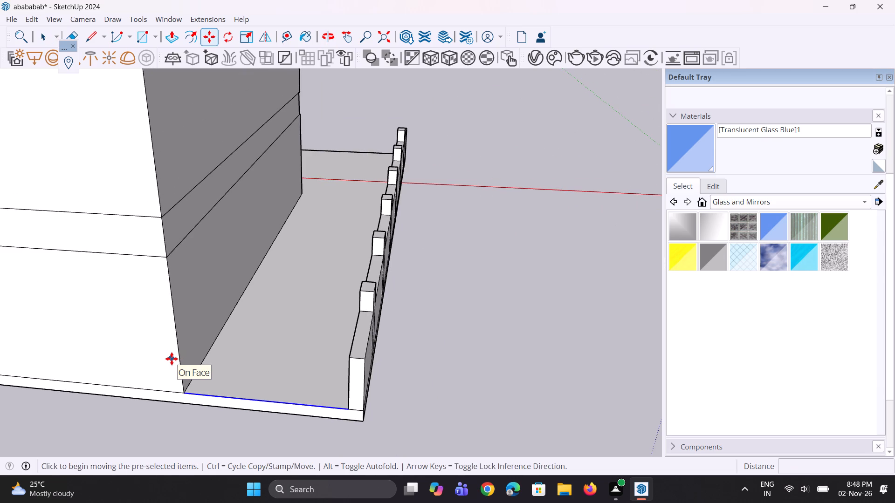
pyautogui.scroll(7, 186, 397)
pyautogui.click(186, 394)
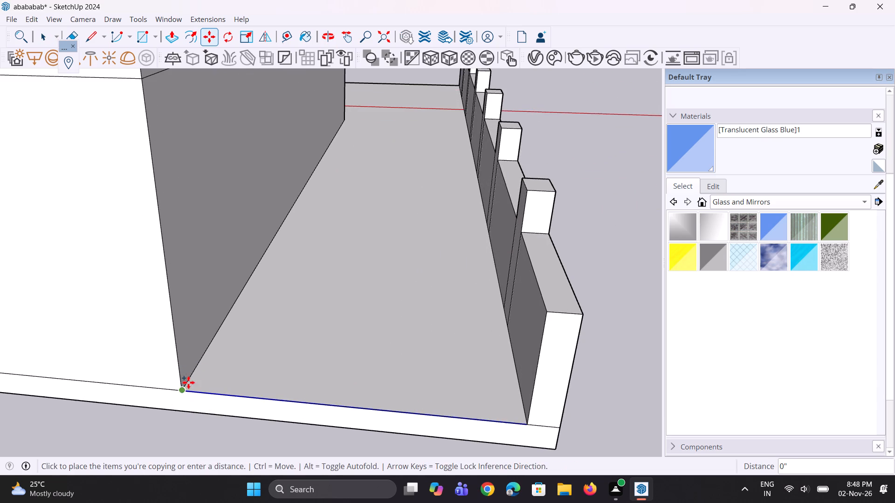
pyautogui.click(190, 378)
# Push/Pull the narrow strip at the slab's end up to the top of the long boundary wall.
pyautogui.press('p')
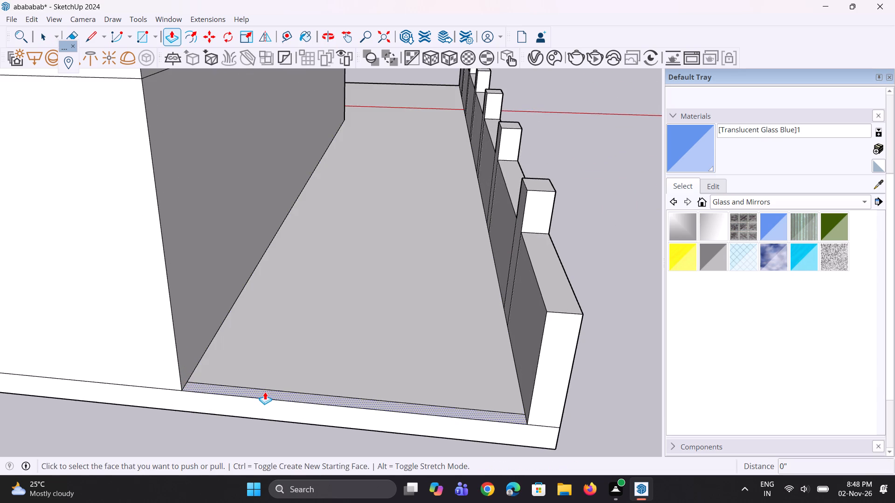
pyautogui.click(265, 392)
pyautogui.scroll(-3, 278, 364)
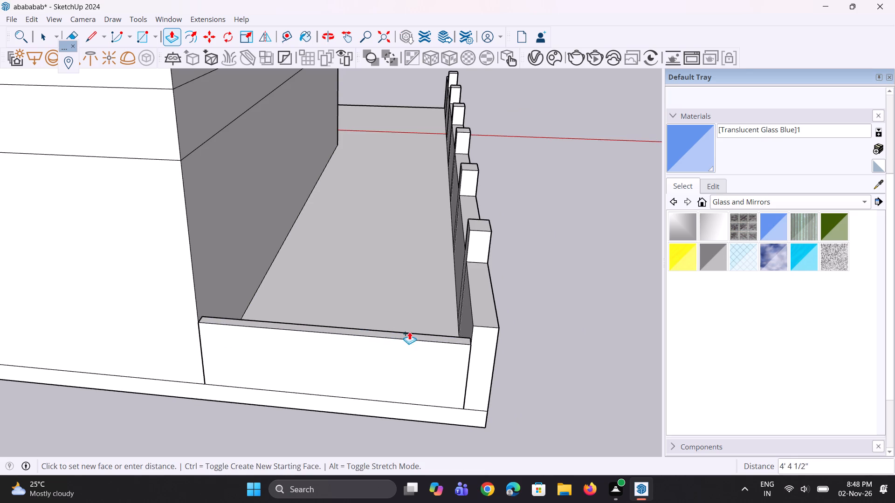
pyautogui.click(481, 326)
# Thicken the return wall by pulling its inner face 7 3/16" toward the slab.
pyautogui.moveTo(382, 346); pyautogui.dragTo(201, 429, button='middle')
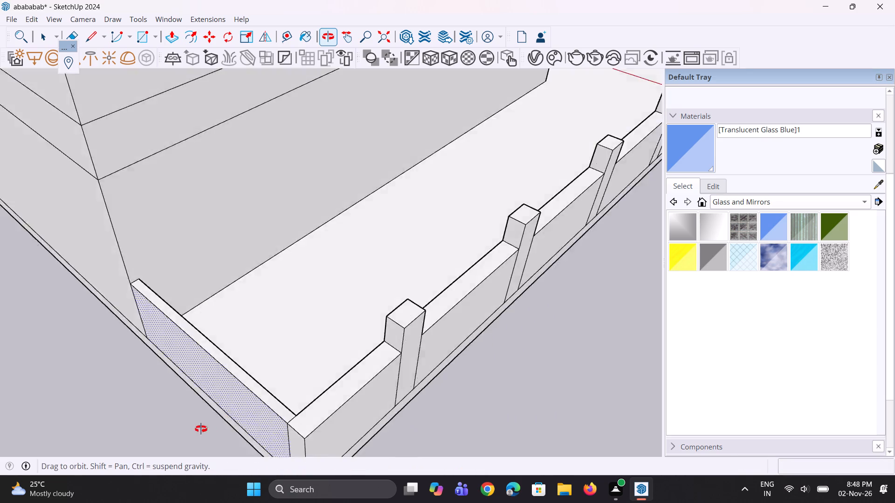
pyautogui.moveTo(201, 429); pyautogui.dragTo(0, 436, button='middle')
pyautogui.scroll(2, 145, 302)
pyautogui.click(145, 289)
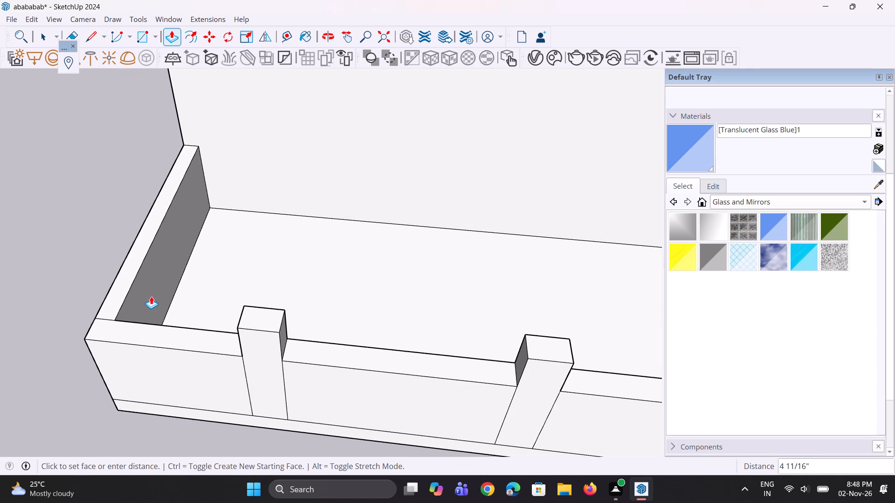
pyautogui.click(154, 298)
# Raise the top of the long wall's segment between the return wall and the nearest post by about 4 1/2".
pyautogui.scroll(-12, 133, 287)
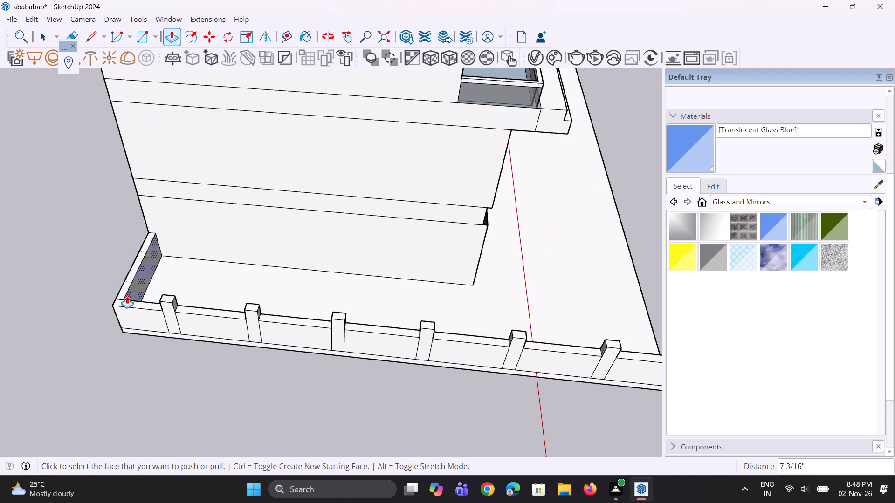
pyautogui.moveTo(124, 297); pyautogui.dragTo(110, 257, button='middle')
pyautogui.scroll(-6, 103, 261)
pyautogui.moveTo(260, 386); pyautogui.dragTo(249, 315, button='middle')
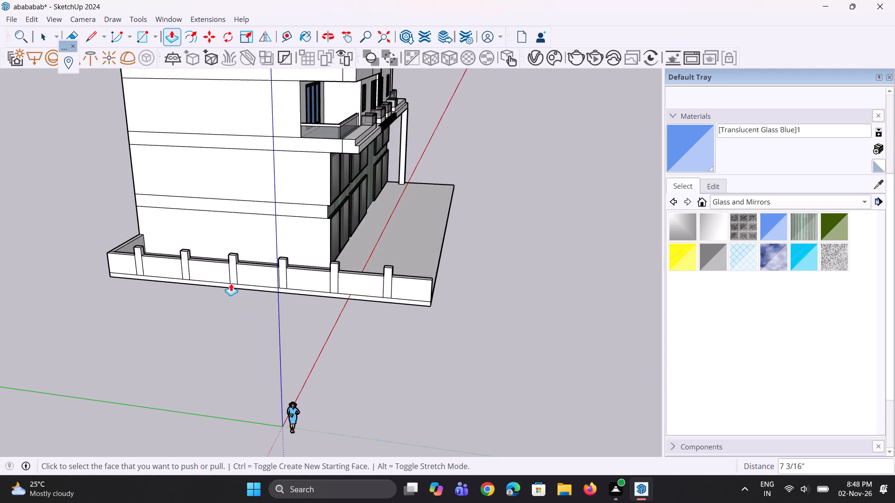
pyautogui.scroll(8, 100, 88)
pyautogui.scroll(4, 164, 396)
pyautogui.scroll(3, 137, 351)
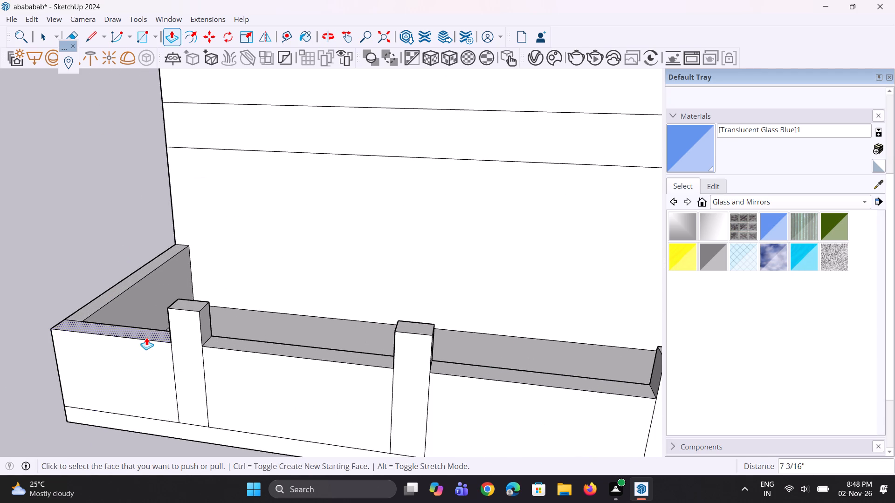
pyautogui.scroll(3, 146, 335)
pyautogui.click(146, 335)
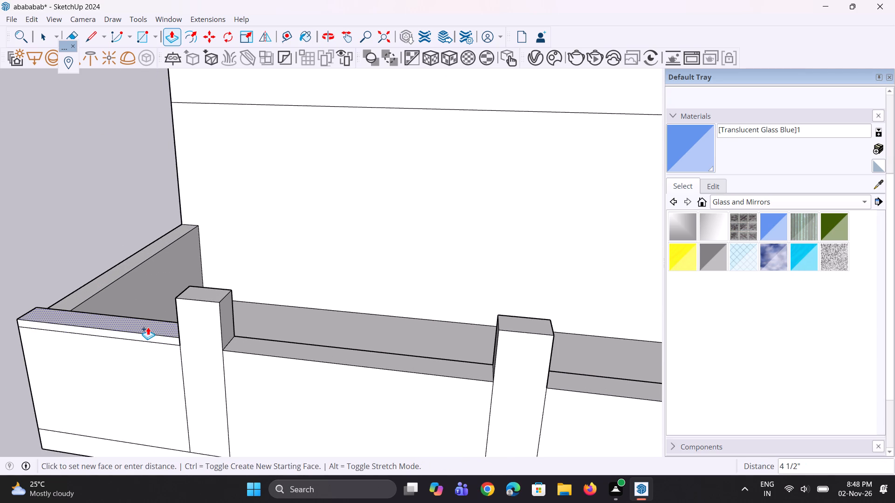
pyautogui.click(148, 327)
# Raise the tops of the next three wall segments between posts by the same amount.
pyautogui.doubleClick(238, 344)
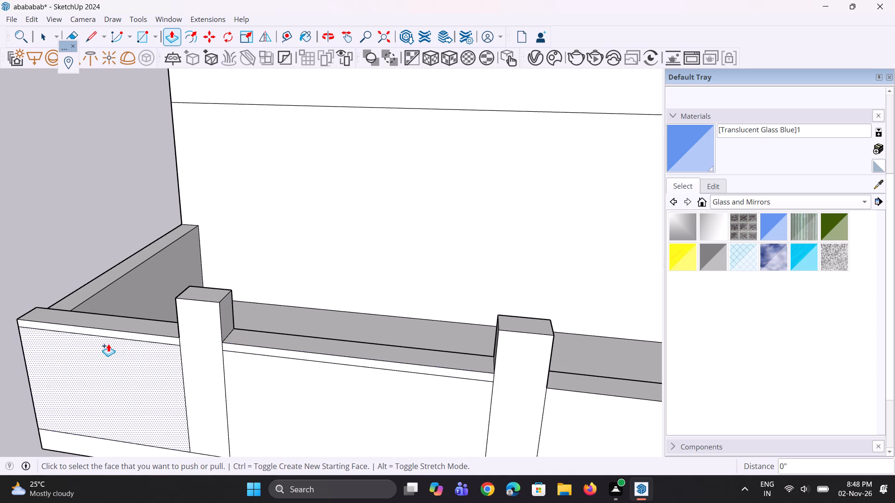
pyautogui.scroll(-4, 108, 344)
pyautogui.scroll(3, 418, 360)
pyautogui.doubleClick(418, 373)
pyautogui.scroll(-2, 328, 357)
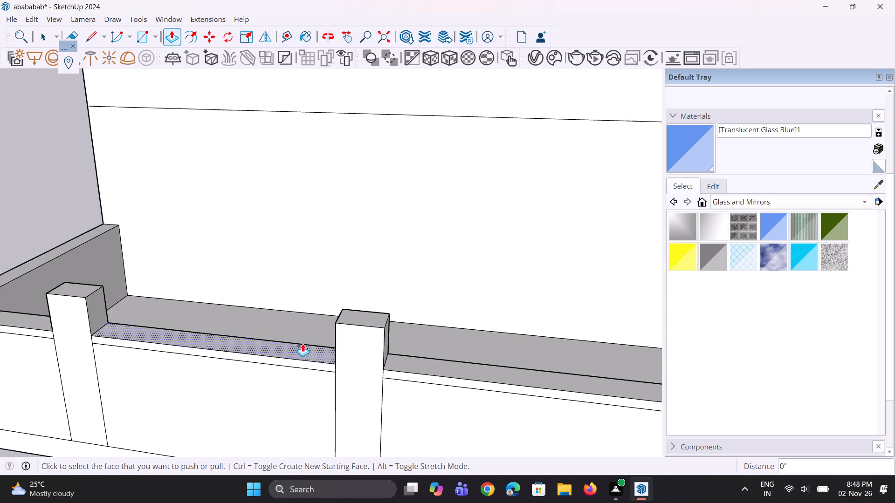
pyautogui.scroll(-3, 303, 344)
pyautogui.scroll(-5, 152, 286)
pyautogui.scroll(4, 420, 326)
pyautogui.scroll(4, 392, 374)
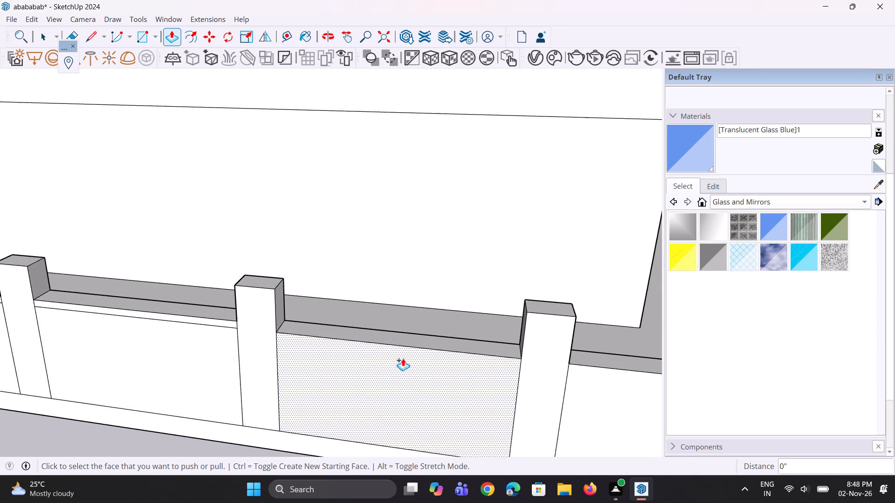
pyautogui.doubleClick(411, 342)
# Raise the tops of the last three wall segments, up to the slab's front corner, by the same amount.
pyautogui.scroll(-8, 142, 360)
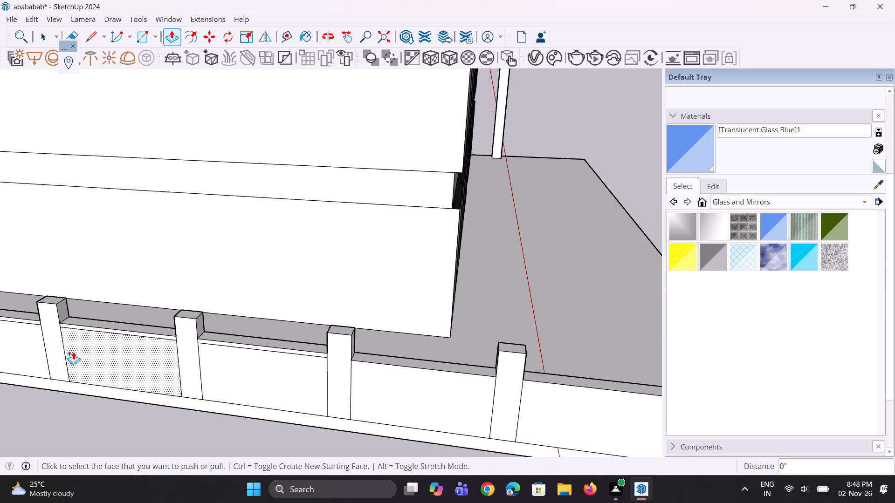
pyautogui.scroll(-2, 73, 352)
pyautogui.scroll(3, 370, 329)
pyautogui.scroll(5, 317, 373)
pyautogui.doubleClick(317, 377)
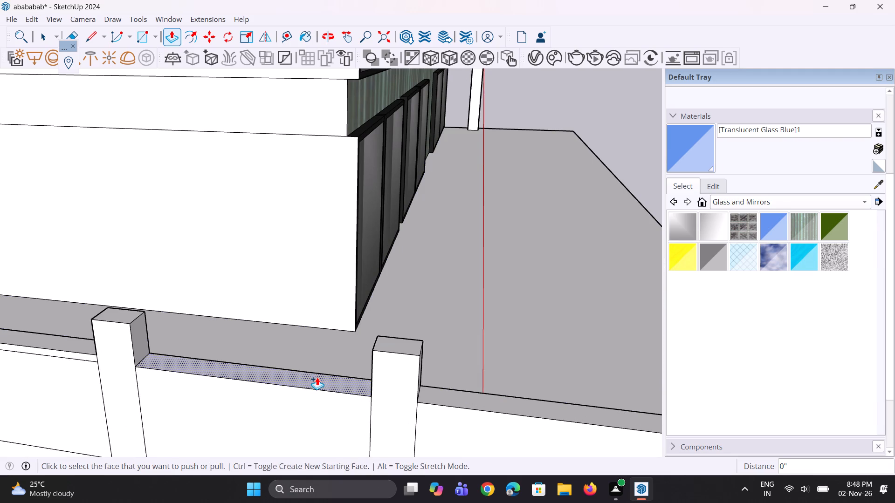
pyautogui.doubleClick(467, 399)
pyautogui.scroll(-8, 297, 380)
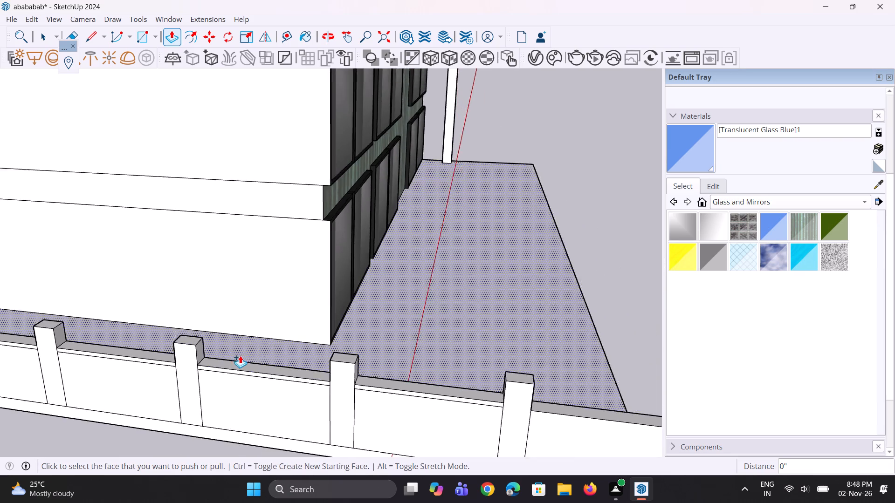
pyautogui.scroll(-3, 240, 355)
pyautogui.scroll(4, 523, 390)
pyautogui.doubleClick(413, 387)
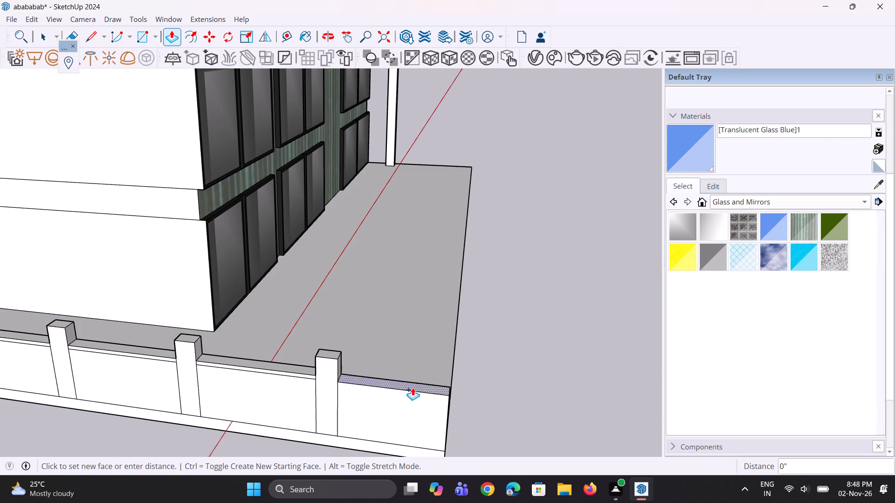
# Pull the inner face of the post nearest the slab's front corner 4 9/16" out from the wall.
pyautogui.moveTo(421, 373); pyautogui.dragTo(272, 369, button='middle')
pyautogui.scroll(-5, 252, 342)
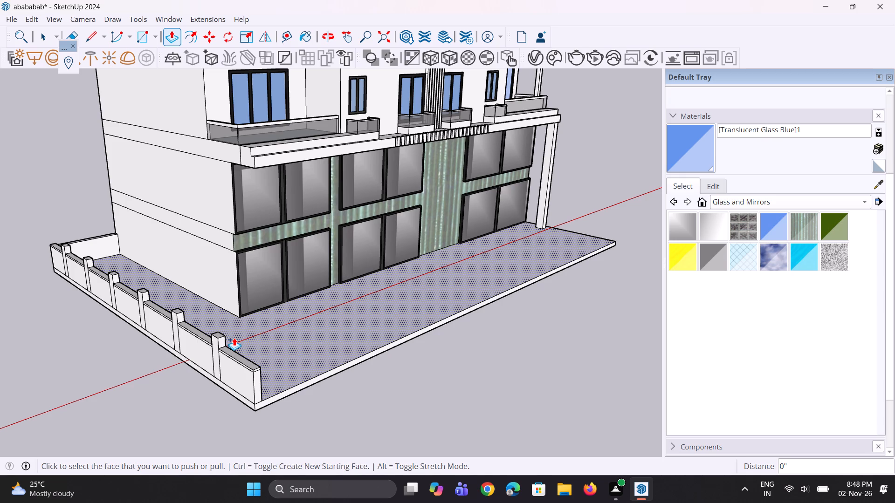
pyautogui.scroll(-4, 157, 253)
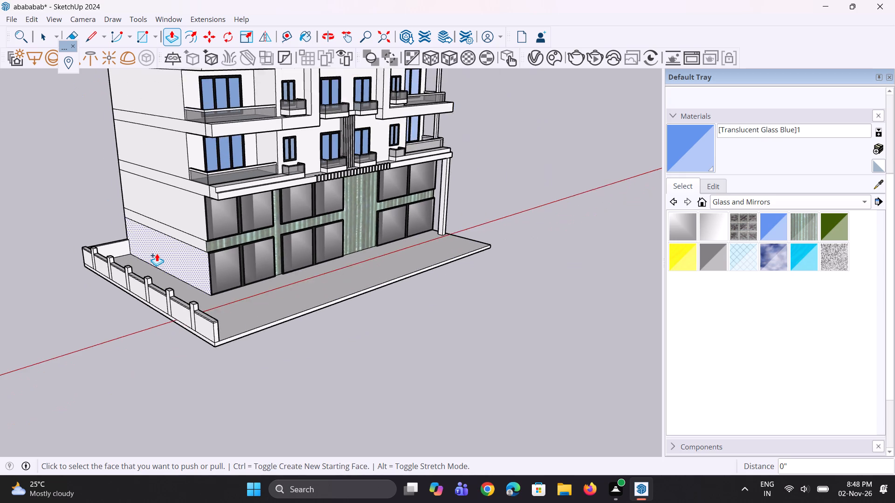
pyautogui.moveTo(156, 253); pyautogui.dragTo(0, 285, button='middle')
pyautogui.scroll(3, 248, 359)
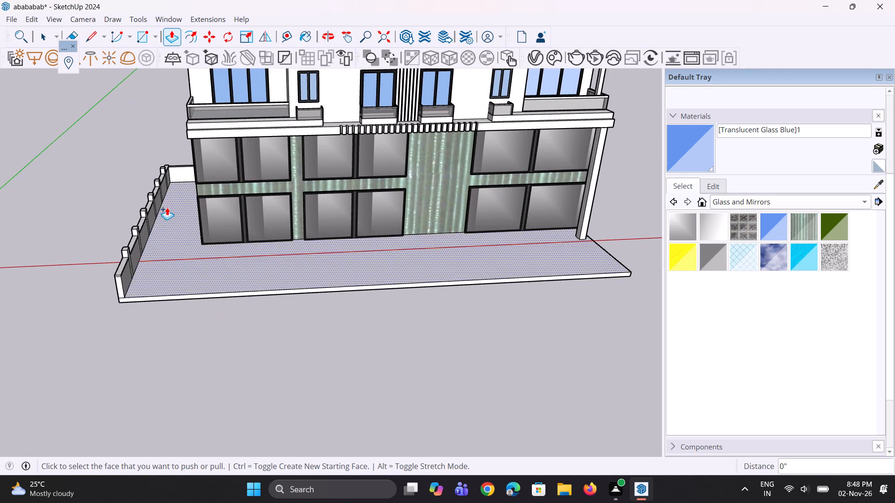
pyautogui.scroll(5, 158, 218)
pyautogui.scroll(7, 95, 347)
pyautogui.scroll(3, 119, 269)
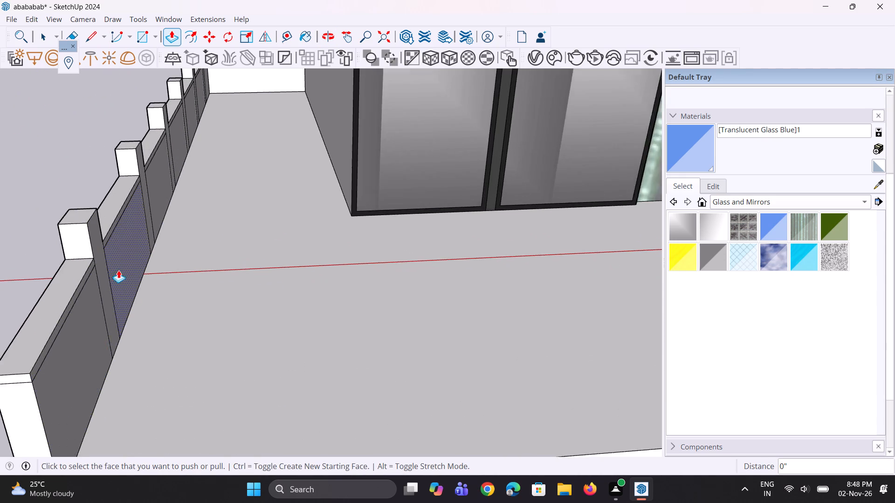
pyautogui.click(108, 294)
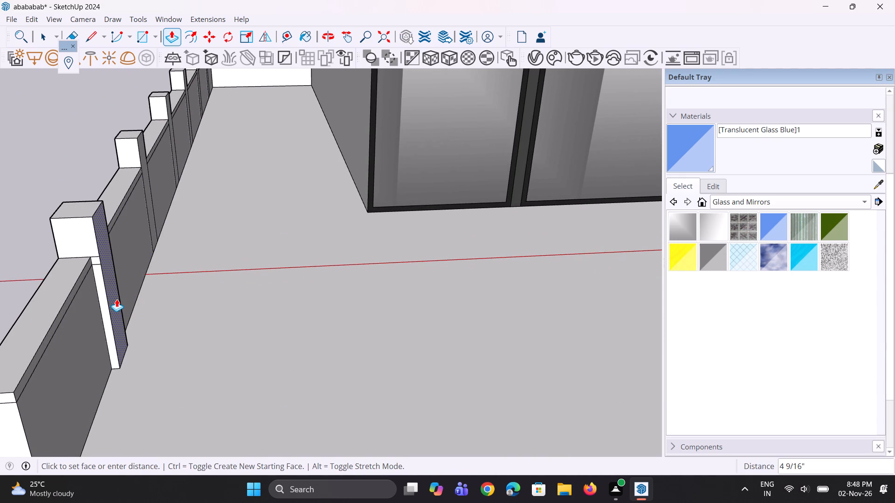
pyautogui.click(117, 299)
# Pull the inner faces of the next three posts along the wall out by the same 4 9/16".
pyautogui.scroll(6, 175, 193)
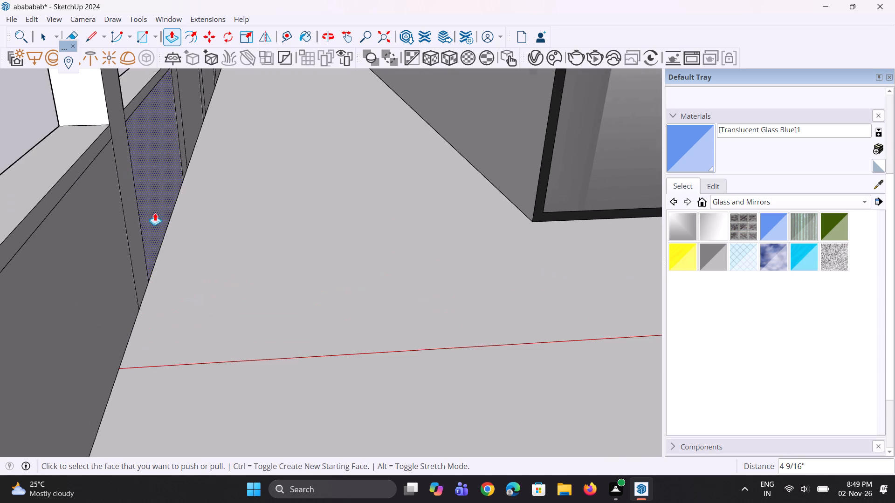
pyautogui.doubleClick(140, 232)
pyautogui.scroll(-10, 153, 330)
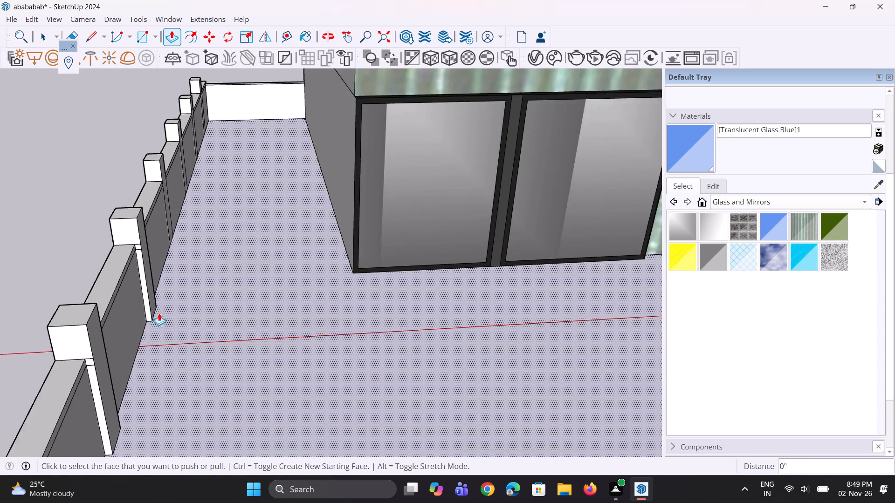
pyautogui.scroll(8, 179, 197)
pyautogui.doubleClick(146, 196)
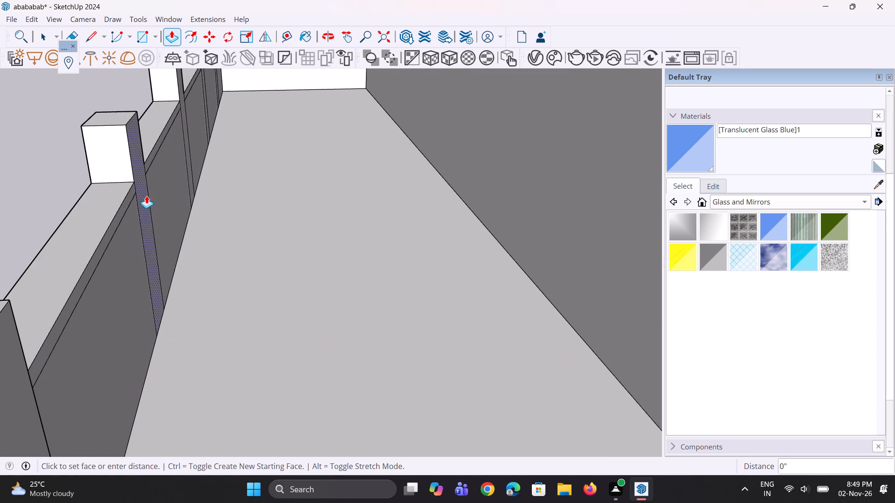
pyautogui.scroll(-9, 192, 293)
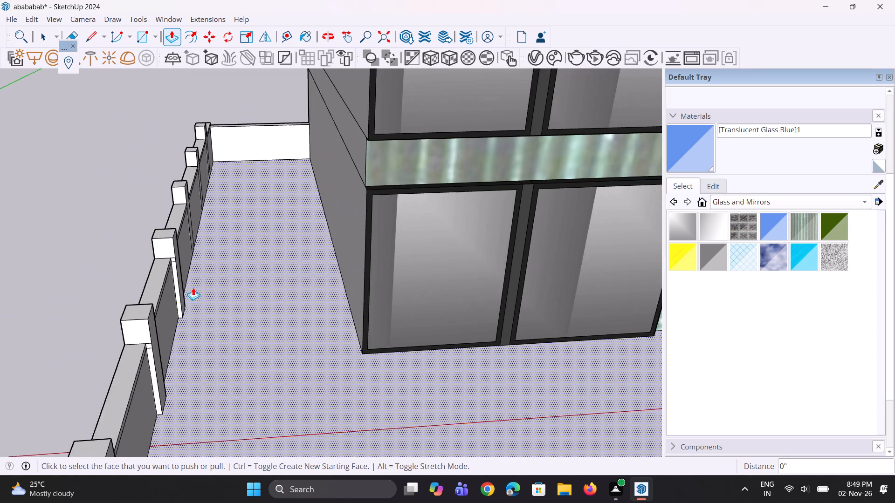
pyautogui.scroll(5, 188, 246)
pyautogui.scroll(3, 192, 195)
pyautogui.doubleClick(192, 195)
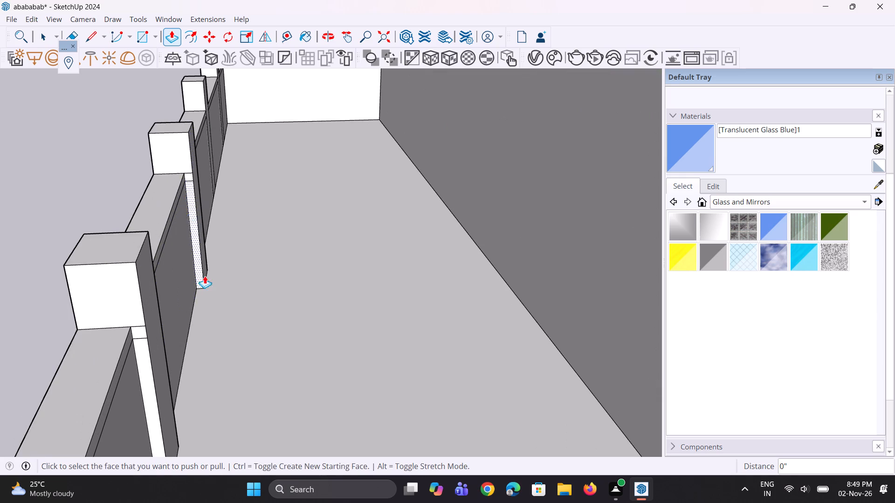
# Pull the inner faces of the two posts nearest the return wall out by the same 4 9/16".
pyautogui.scroll(-5, 211, 305)
pyautogui.scroll(12, 213, 130)
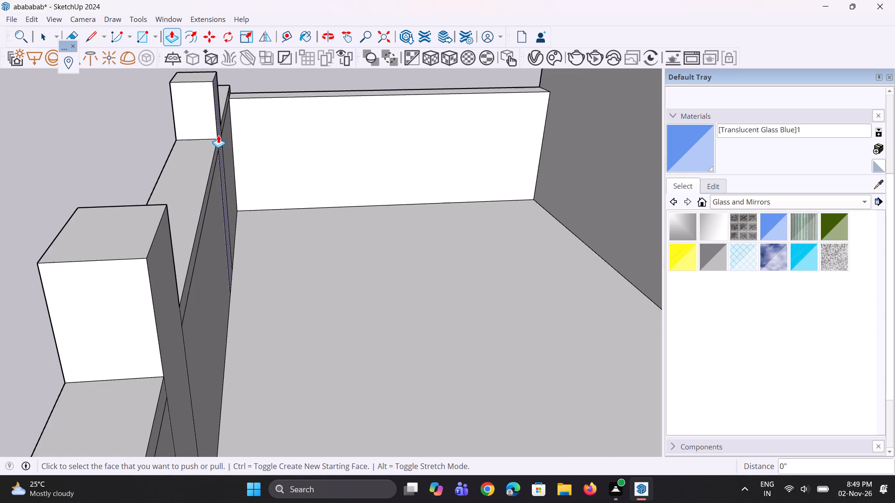
pyautogui.doubleClick(218, 135)
pyautogui.doubleClick(176, 319)
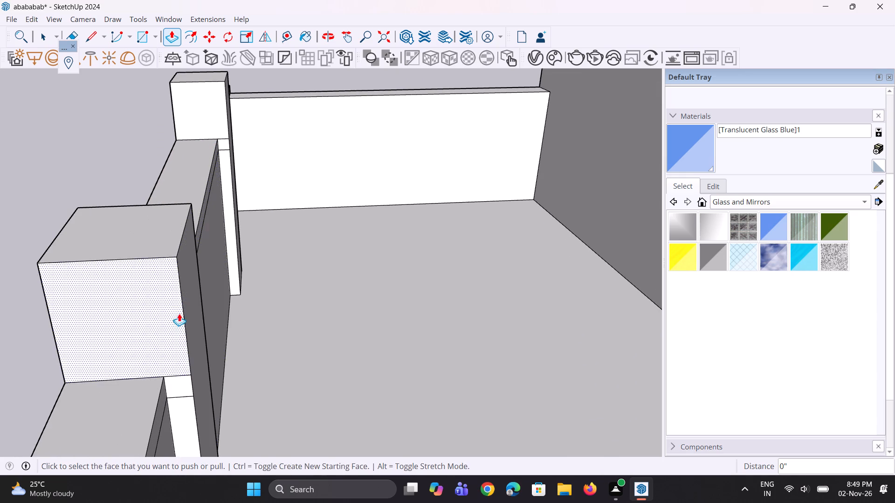
# Erase the leftover horizontal seam lines on the sides of the two posts nearest the return wall.
pyautogui.scroll(8, 227, 137)
pyautogui.press('e')
pyautogui.moveTo(222, 133); pyautogui.dragTo(223, 137)
pyautogui.moveTo(222, 154); pyautogui.dragTo(224, 164)
pyautogui.scroll(-14, 224, 156)
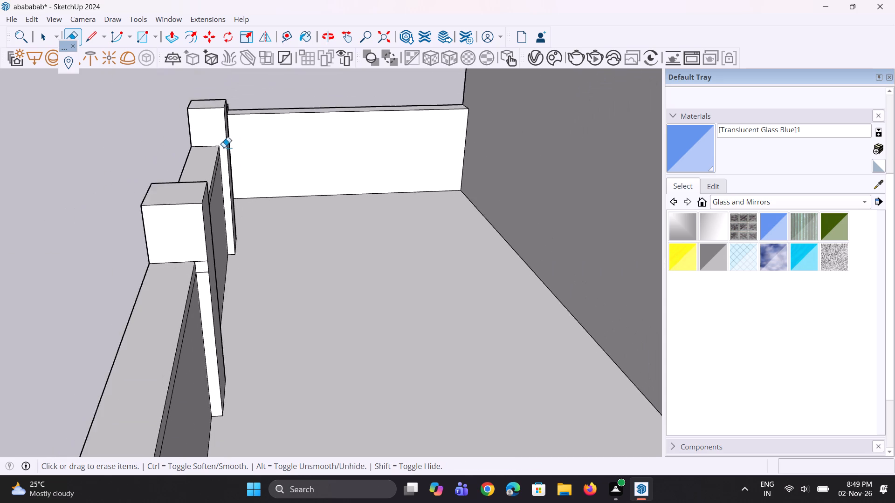
pyautogui.scroll(-2, 224, 147)
pyautogui.scroll(5, 179, 410)
pyautogui.scroll(12, 208, 177)
pyautogui.moveTo(224, 159); pyautogui.dragTo(223, 171)
pyautogui.moveTo(216, 190); pyautogui.dragTo(222, 208)
# Erase the two horizontal seam lines on the side of the third post from the return wall.
pyautogui.scroll(-13, 221, 201)
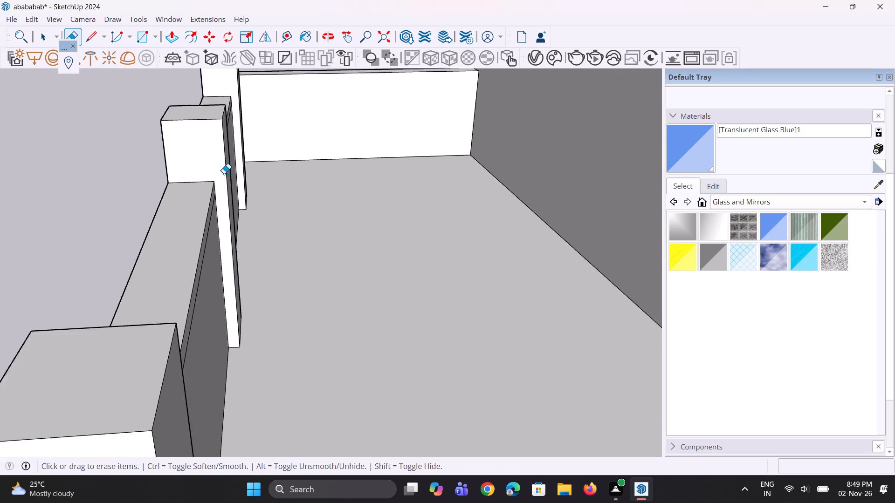
pyautogui.scroll(-7, 224, 174)
pyautogui.scroll(4, 209, 337)
pyautogui.scroll(6, 197, 244)
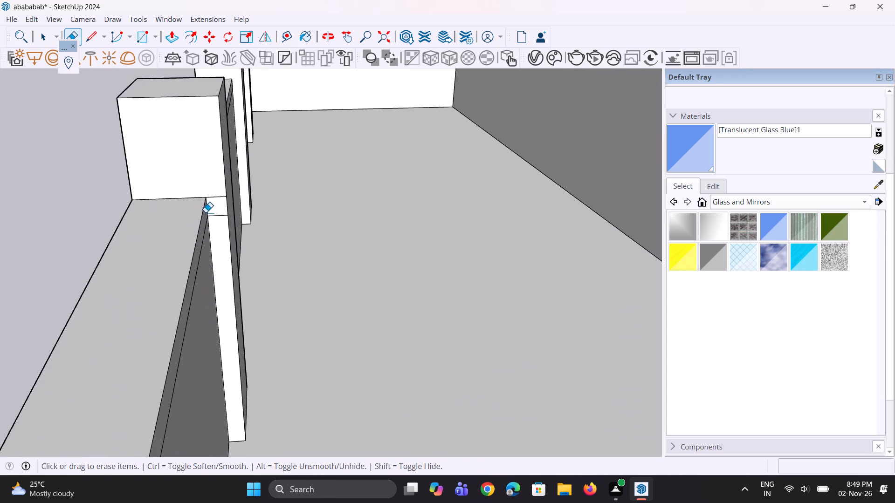
pyautogui.scroll(8, 206, 212)
pyautogui.click(223, 184)
pyautogui.moveTo(227, 201); pyautogui.dragTo(234, 227)
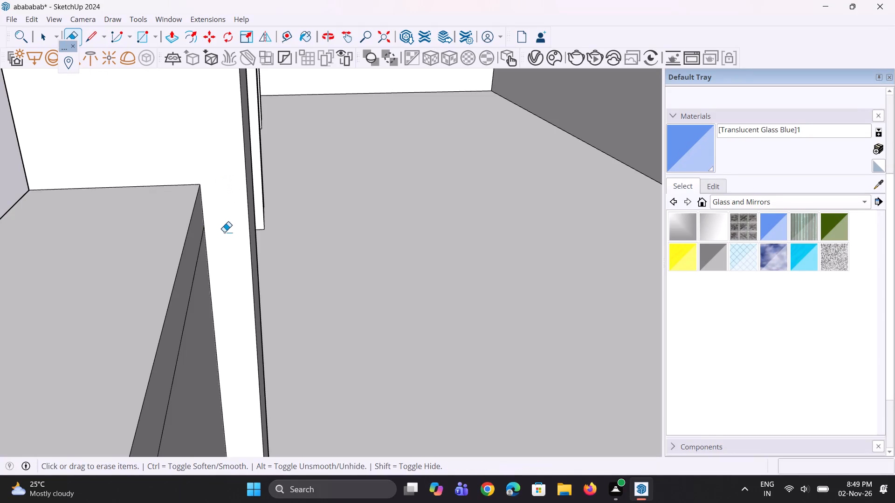
# Erase the two horizontal seam lines on the side of the fourth post from the return wall.
pyautogui.moveTo(206, 239); pyautogui.dragTo(222, 240, button='middle')
pyautogui.scroll(-14, 218, 236)
pyautogui.scroll(-2, 172, 211)
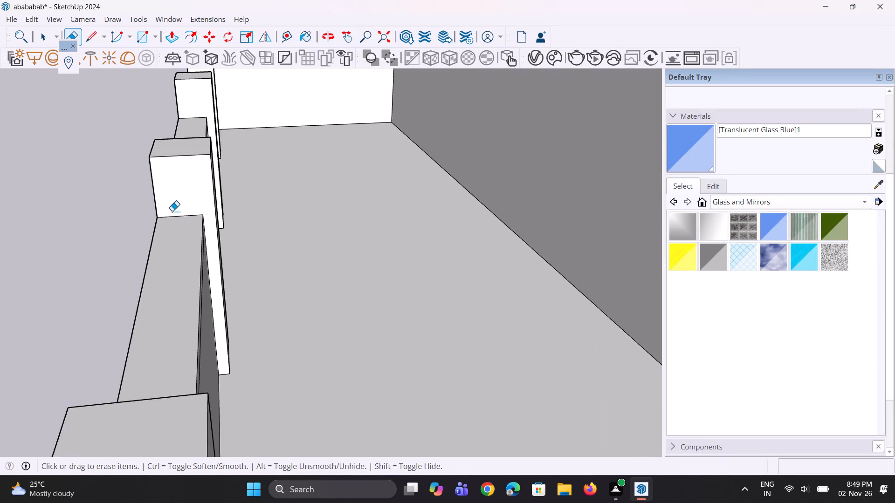
pyautogui.scroll(-8, 172, 211)
pyautogui.scroll(5, 192, 427)
pyautogui.scroll(4, 169, 276)
pyautogui.scroll(5, 168, 198)
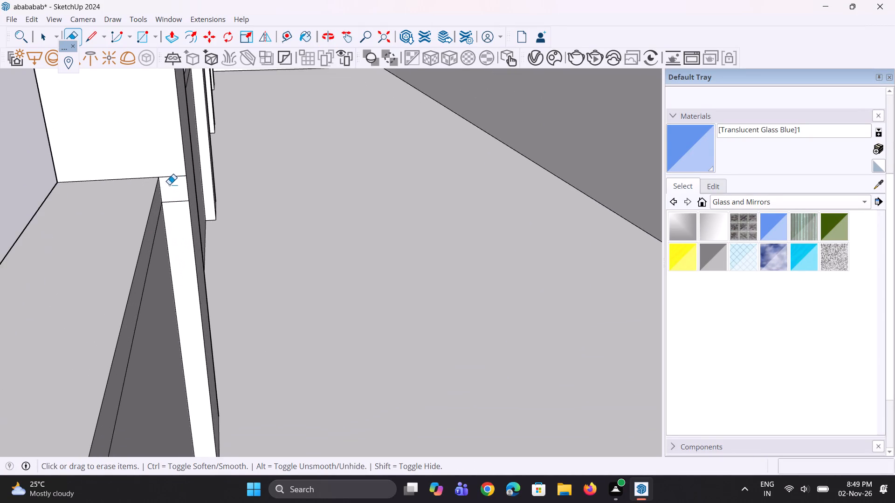
pyautogui.scroll(5, 171, 180)
pyautogui.moveTo(173, 175); pyautogui.dragTo(175, 192)
pyautogui.moveTo(178, 204); pyautogui.dragTo(186, 233)
# Erase the two horizontal seam lines on the inner projection of the fifth post from the return wall.
pyautogui.scroll(-7, 187, 231)
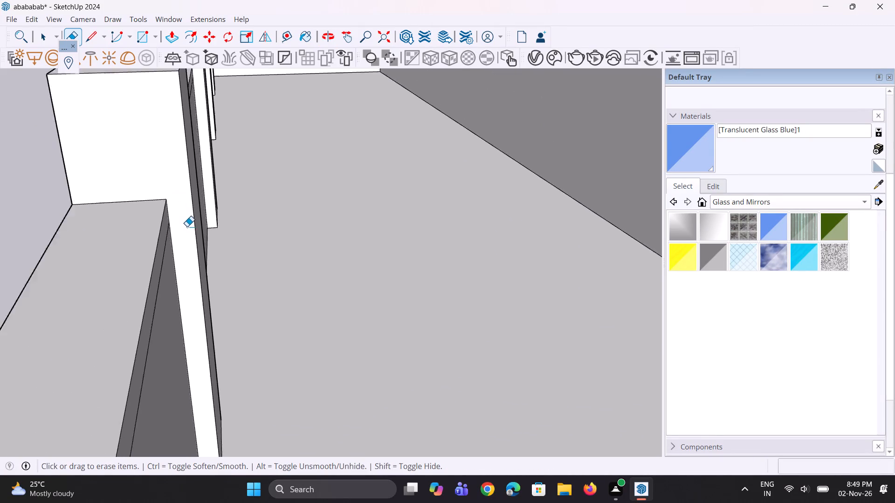
pyautogui.scroll(-15, 187, 226)
pyautogui.scroll(10, 166, 358)
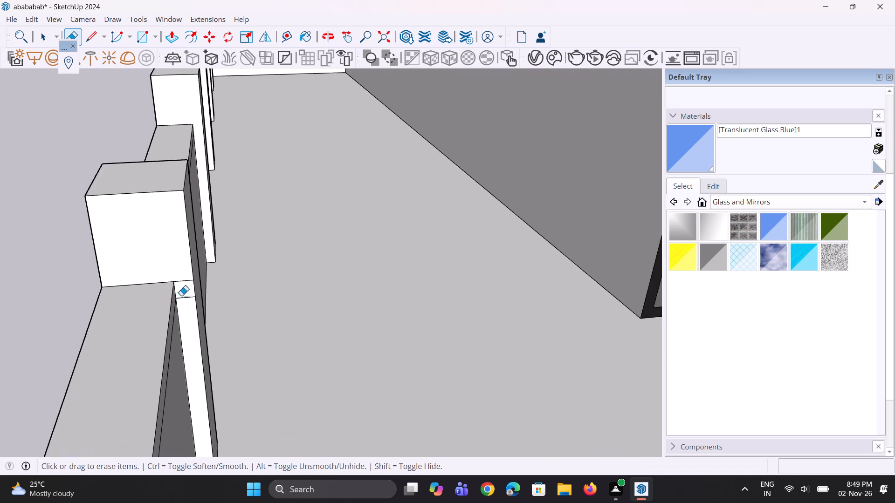
pyautogui.scroll(10, 187, 288)
pyautogui.moveTo(180, 275); pyautogui.dragTo(181, 285)
pyautogui.moveTo(182, 299); pyautogui.dragTo(191, 333)
# Erase the two horizontal seam lines on the inner projection of the sixth post, nearest the wall's open end.
pyautogui.scroll(-2, 190, 305)
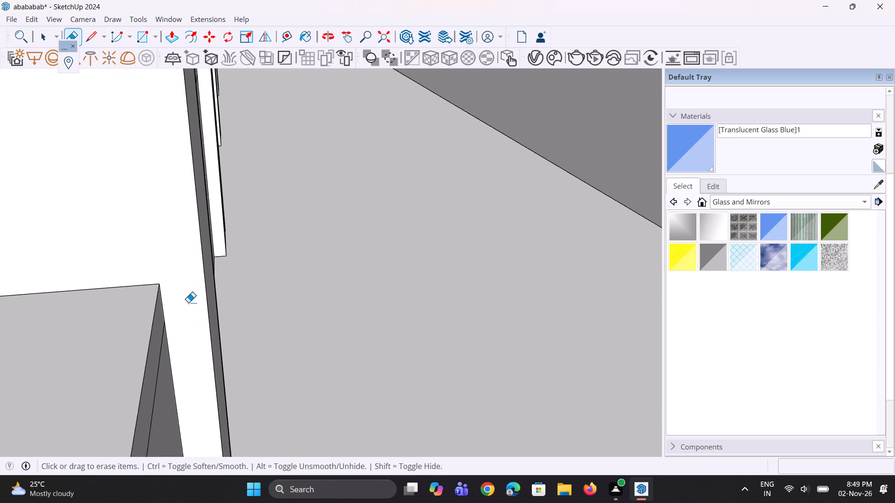
pyautogui.scroll(-15, 188, 302)
pyautogui.scroll(-10, 182, 264)
pyautogui.scroll(3, 172, 407)
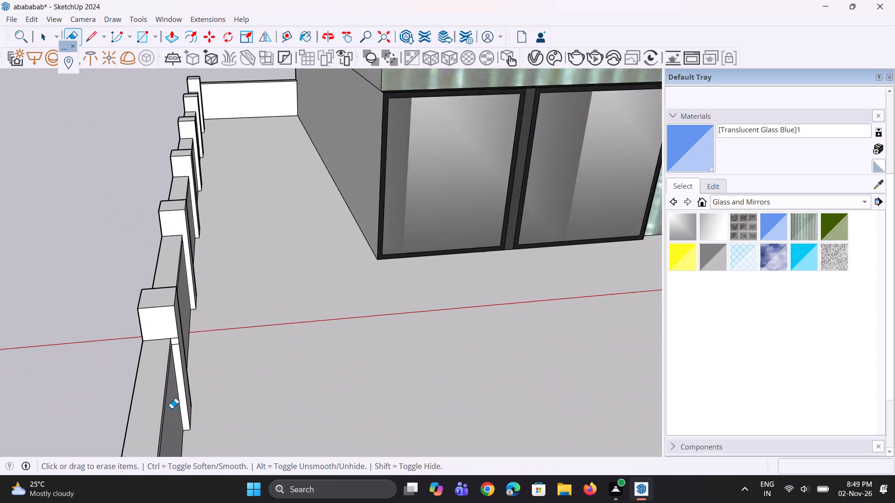
pyautogui.scroll(2, 172, 408)
pyautogui.scroll(5, 173, 360)
pyautogui.scroll(8, 178, 321)
pyautogui.moveTo(181, 281); pyautogui.dragTo(181, 290)
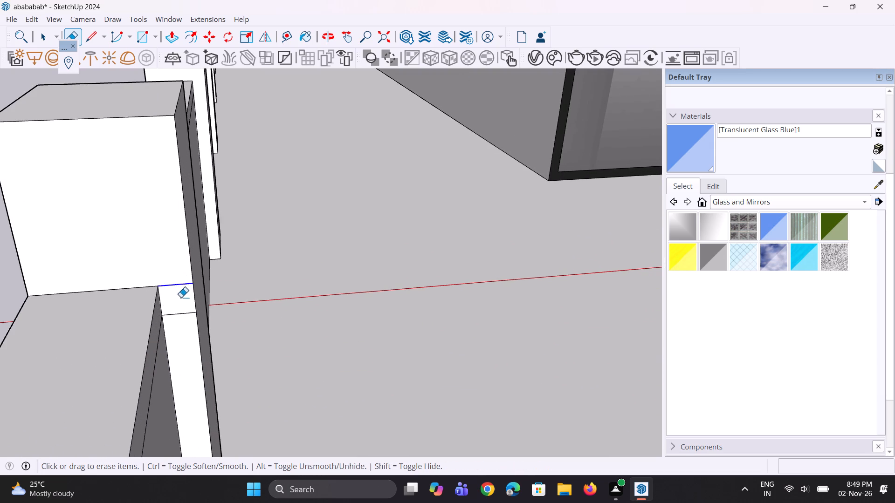
pyautogui.moveTo(180, 302); pyautogui.dragTo(187, 322)
# Pull the outer faces of the three posts nearest the wall's open end out by the same distance as their inner faces.
pyautogui.scroll(1, 150, 333)
pyautogui.moveTo(149, 334); pyautogui.dragTo(308, 281, button='middle')
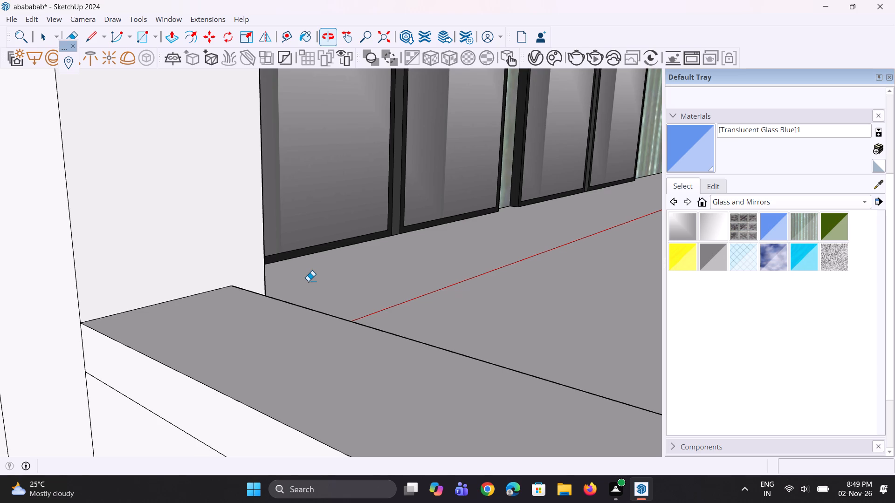
pyautogui.press('p')
pyautogui.doubleClick(66, 355)
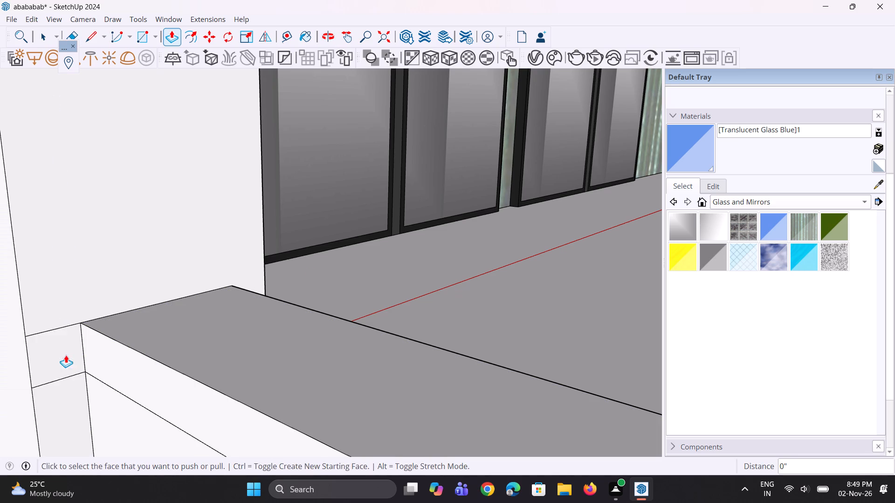
pyautogui.scroll(-20, 294, 320)
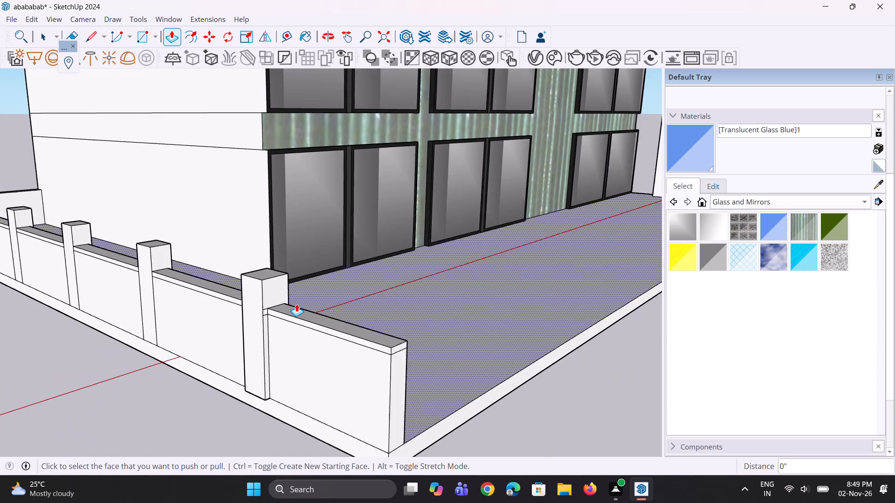
pyautogui.scroll(4, 219, 306)
pyautogui.doubleClick(163, 280)
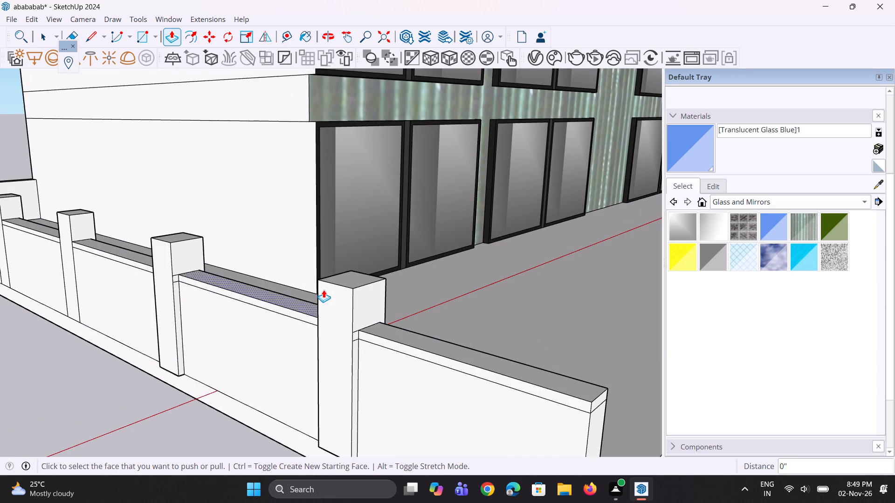
pyautogui.scroll(-9, 330, 299)
pyautogui.scroll(4, 167, 272)
pyautogui.scroll(3, 224, 267)
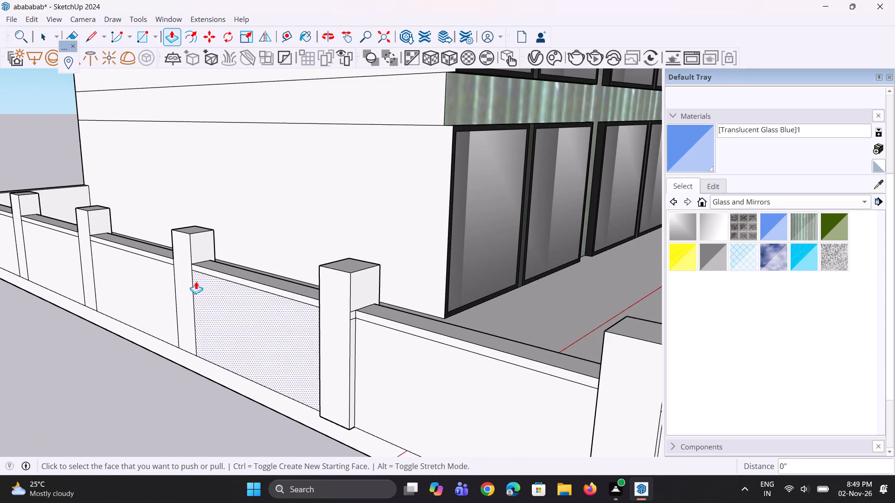
pyautogui.doubleClick(190, 286)
# Pull the outer faces of the three posts nearest the return wall out by the same distance as the other posts.
pyautogui.scroll(-9, 348, 332)
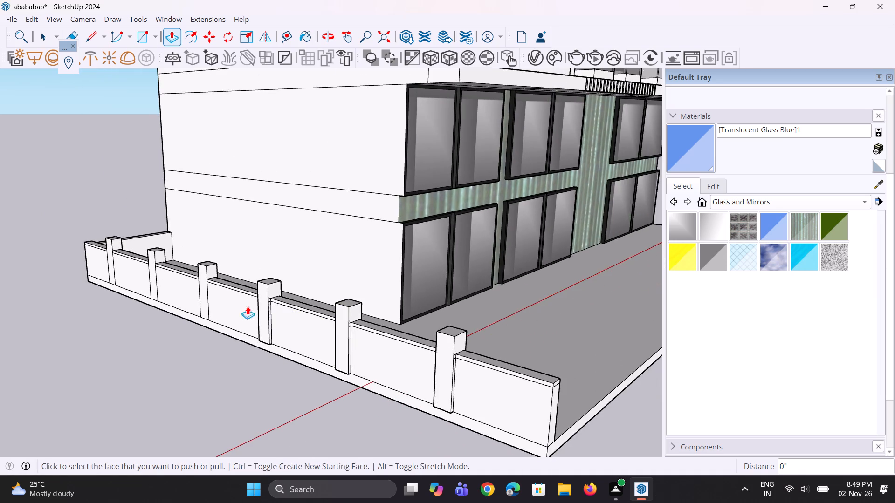
pyautogui.scroll(4, 244, 306)
pyautogui.scroll(4, 196, 305)
pyautogui.doubleClick(182, 301)
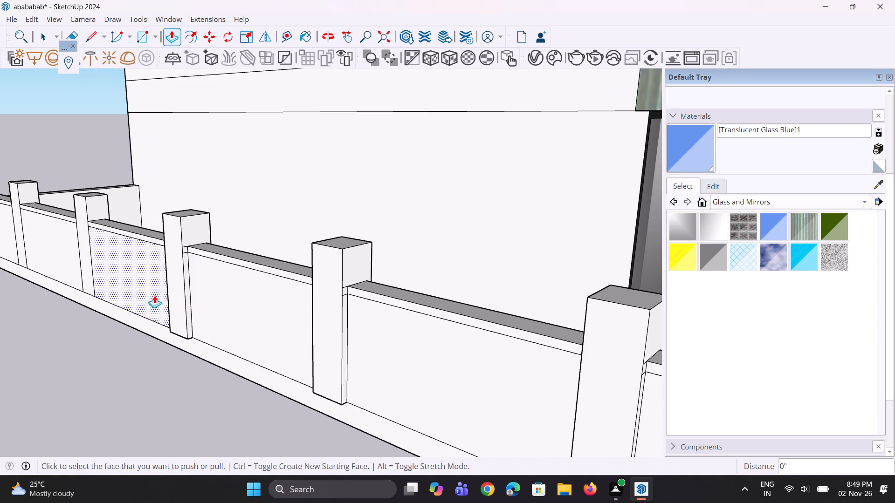
pyautogui.doubleClick(83, 252)
pyautogui.scroll(-5, 275, 414)
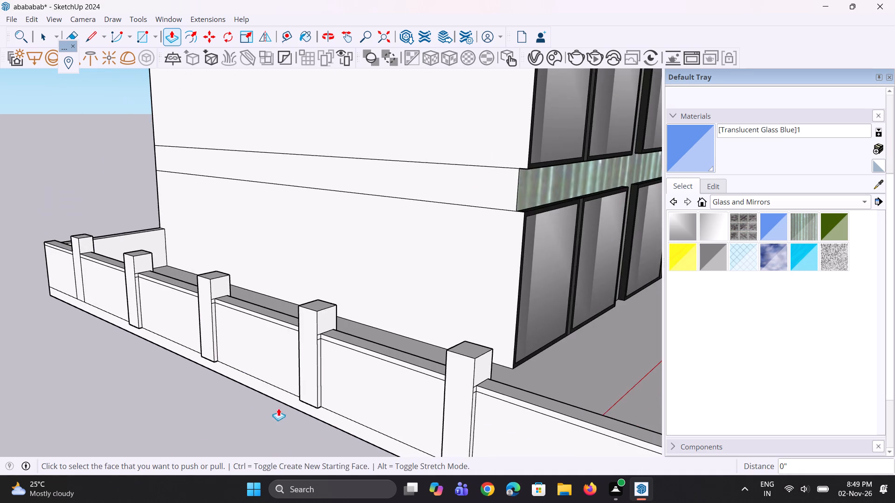
pyautogui.scroll(6, 97, 279)
pyautogui.doubleClick(73, 269)
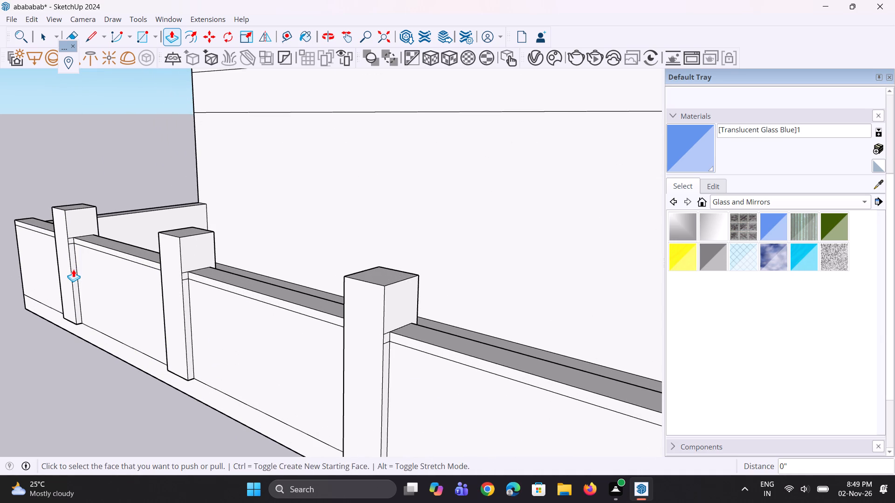
# Erase the two horizontal seam lines on the outer projection of the post nearest the return wall.
pyautogui.moveTo(90, 272); pyautogui.dragTo(66, 254, button='middle')
pyautogui.press('e')
pyautogui.scroll(8, 53, 226)
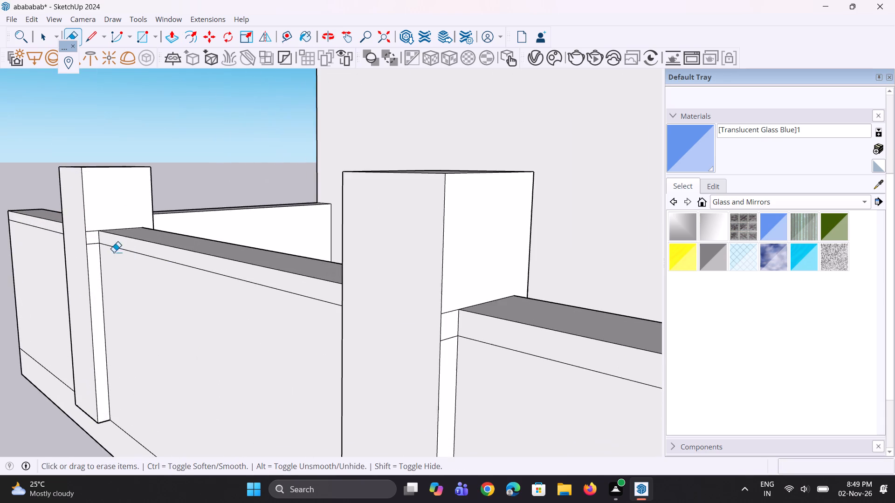
pyautogui.scroll(7, 104, 243)
pyautogui.moveTo(84, 223); pyautogui.dragTo(85, 239)
pyautogui.moveTo(85, 252); pyautogui.dragTo(87, 257)
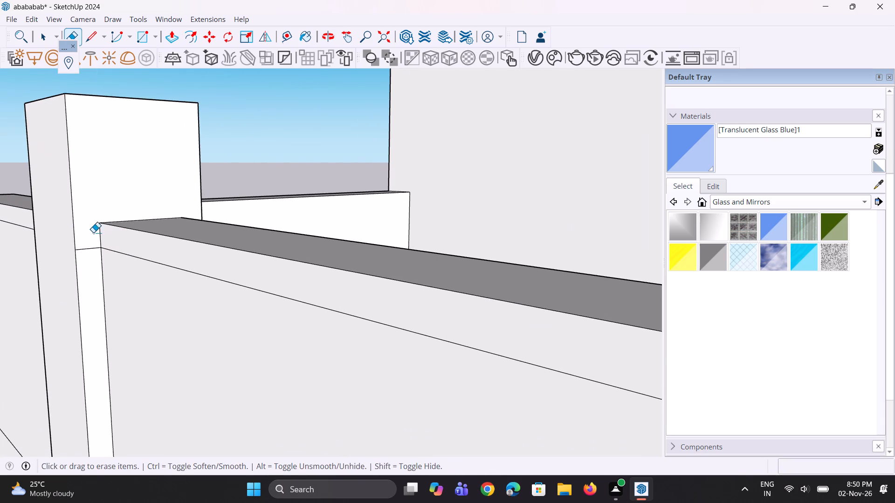
pyautogui.scroll(-5, 93, 232)
pyautogui.scroll(-11, 134, 239)
pyautogui.scroll(6, 103, 241)
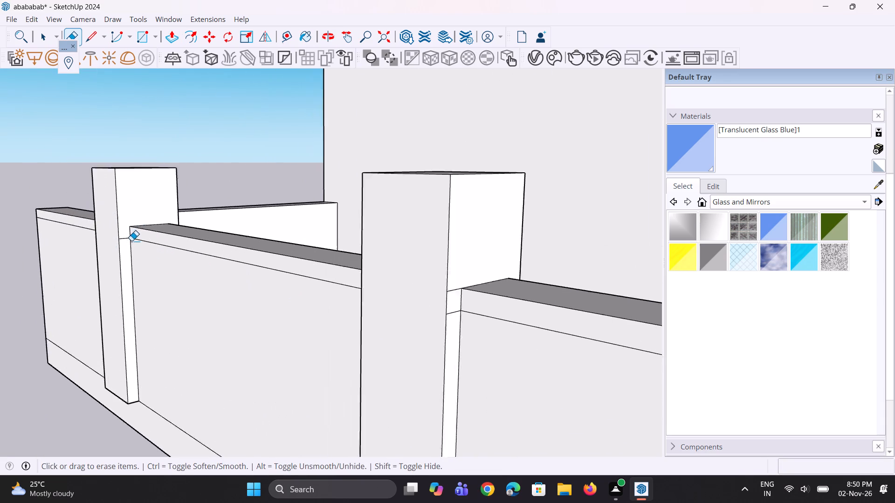
pyautogui.scroll(6, 131, 241)
pyautogui.moveTo(126, 237); pyautogui.dragTo(127, 241)
# Erase the two horizontal seam lines on the outer projection of the second post from the return wall.
pyautogui.scroll(-12, 116, 219)
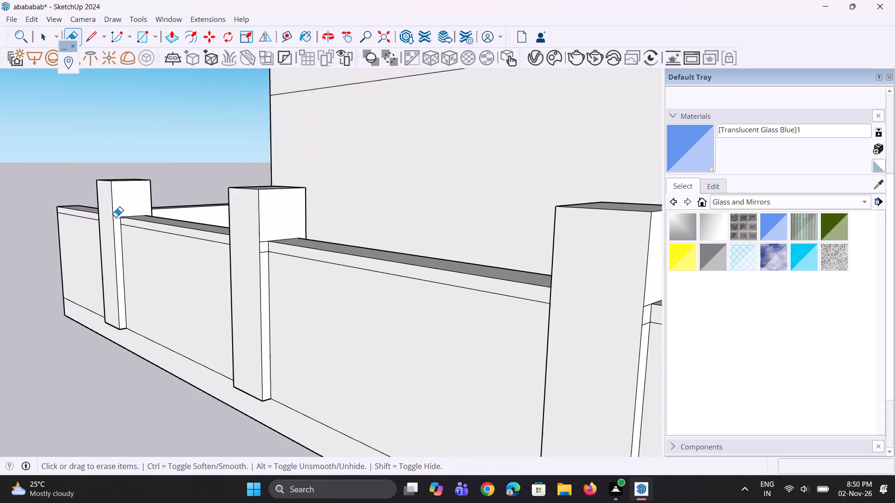
pyautogui.scroll(-5, 116, 217)
pyautogui.moveTo(273, 283); pyautogui.dragTo(243, 283, button='middle')
pyautogui.scroll(10, 208, 251)
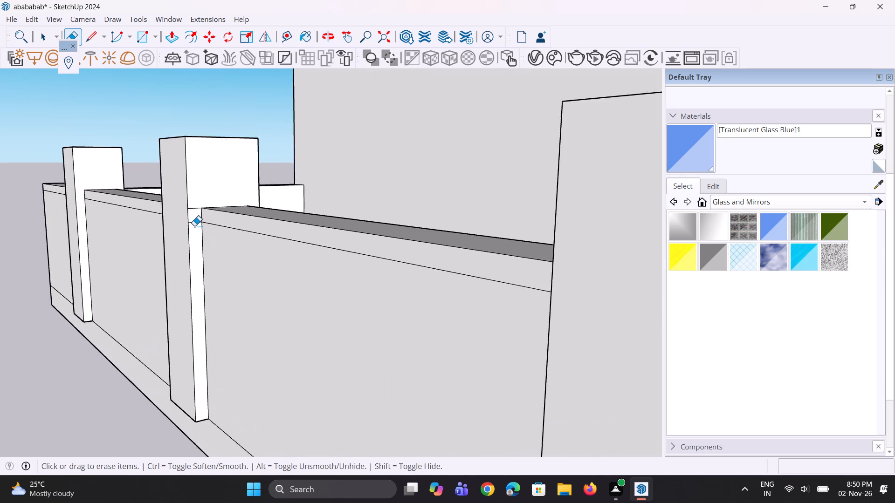
pyautogui.scroll(2, 194, 226)
pyautogui.moveTo(194, 219); pyautogui.dragTo(192, 233)
pyautogui.moveTo(191, 201); pyautogui.dragTo(191, 213)
# Erase the two horizontal seam lines on the outer projection of the third post from the return wall.
pyautogui.scroll(-11, 189, 211)
pyautogui.scroll(13, 323, 248)
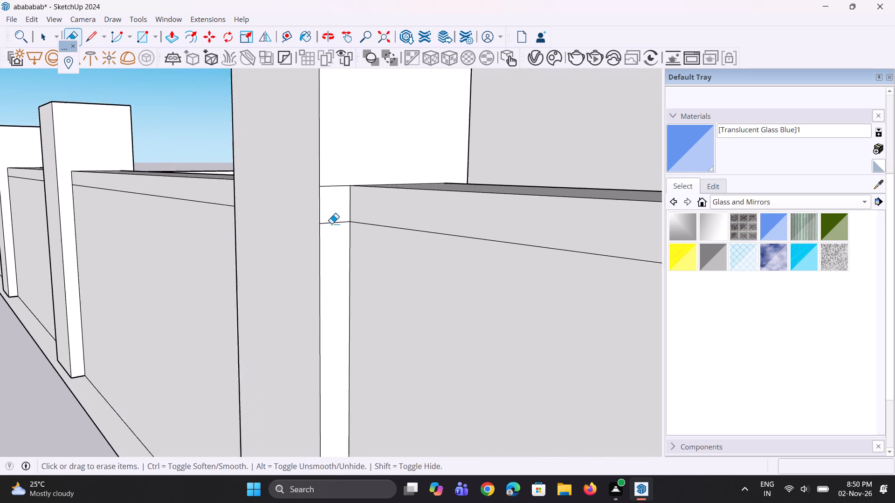
pyautogui.moveTo(334, 217); pyautogui.dragTo(331, 224)
pyautogui.click(331, 182)
# Erase the two horizontal seam lines on the outer projection of the fourth post from the return wall.
pyautogui.scroll(-18, 268, 199)
pyautogui.scroll(-4, 260, 195)
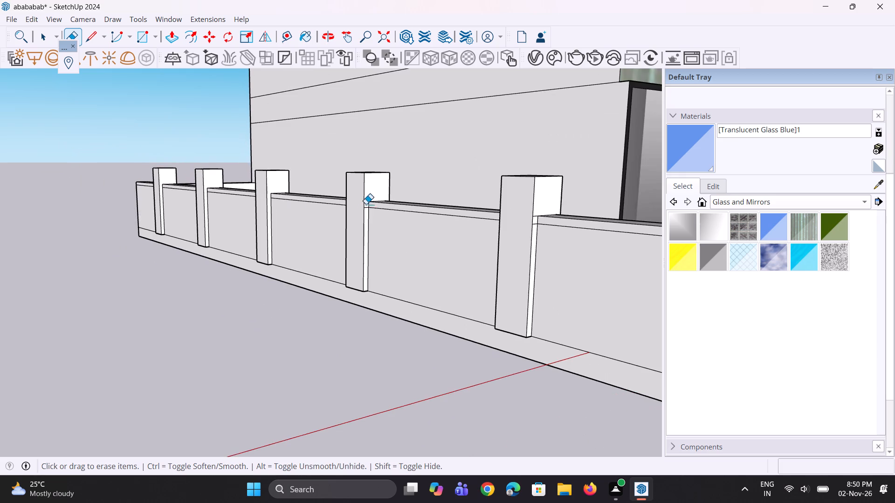
pyautogui.scroll(18, 366, 204)
pyautogui.moveTo(368, 188); pyautogui.dragTo(368, 220)
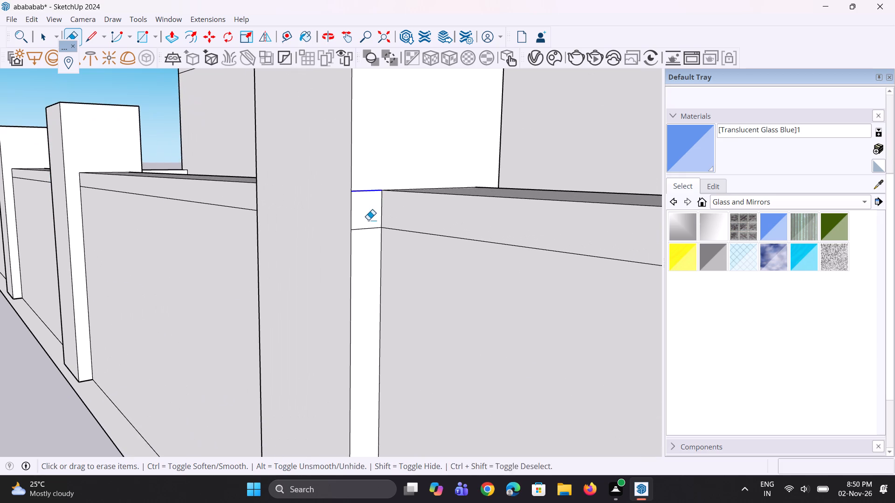
pyautogui.moveTo(368, 220); pyautogui.dragTo(368, 221)
pyautogui.moveTo(368, 221); pyautogui.dragTo(371, 252)
# Erase the two horizontal seam lines on the outer projection of the fifth post from the return wall.
pyautogui.scroll(-17, 199, 208)
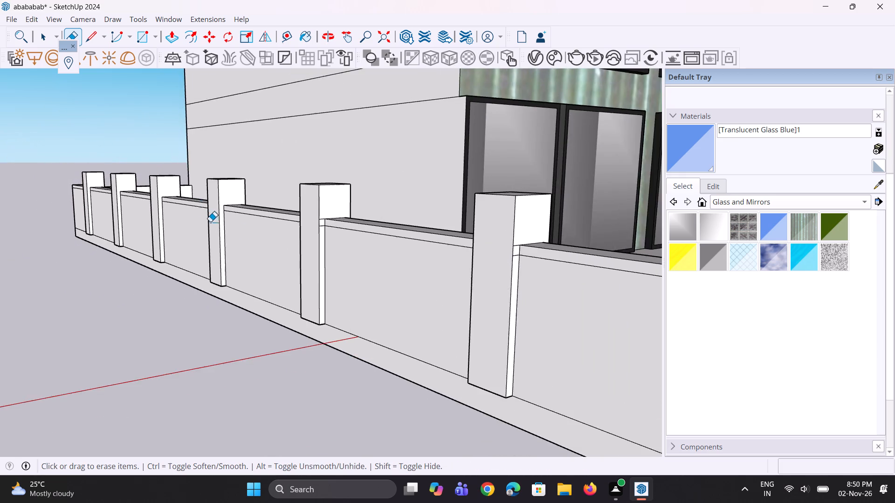
pyautogui.scroll(5, 348, 242)
pyautogui.scroll(13, 297, 200)
pyautogui.moveTo(313, 209); pyautogui.dragTo(313, 215)
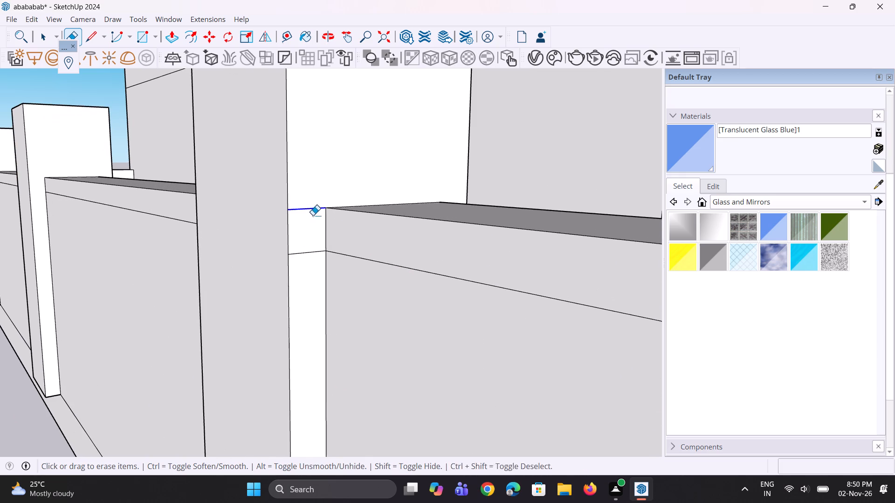
pyautogui.moveTo(313, 215); pyautogui.dragTo(316, 233)
pyautogui.moveTo(314, 239); pyautogui.dragTo(310, 264)
# Erase the two horizontal seam lines on the outer projection of the sixth post, nearest the wall's open end.
pyautogui.scroll(-17, 231, 237)
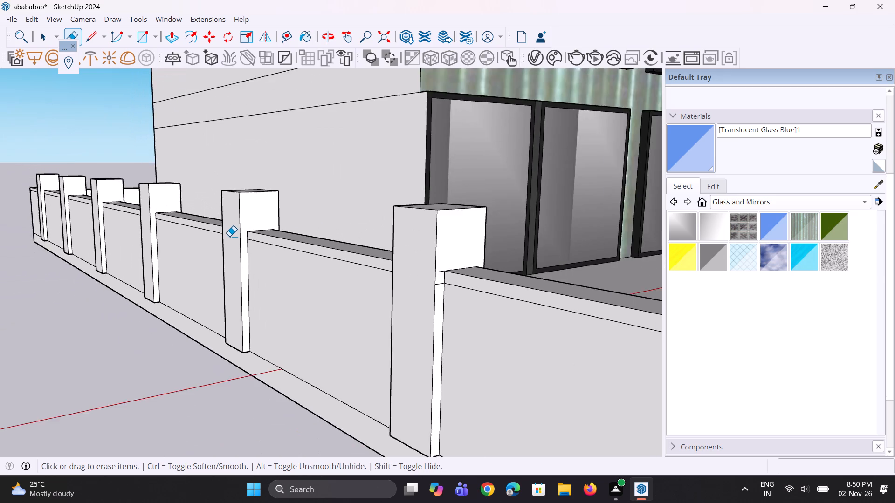
pyautogui.scroll(-5, 229, 236)
pyautogui.scroll(14, 328, 267)
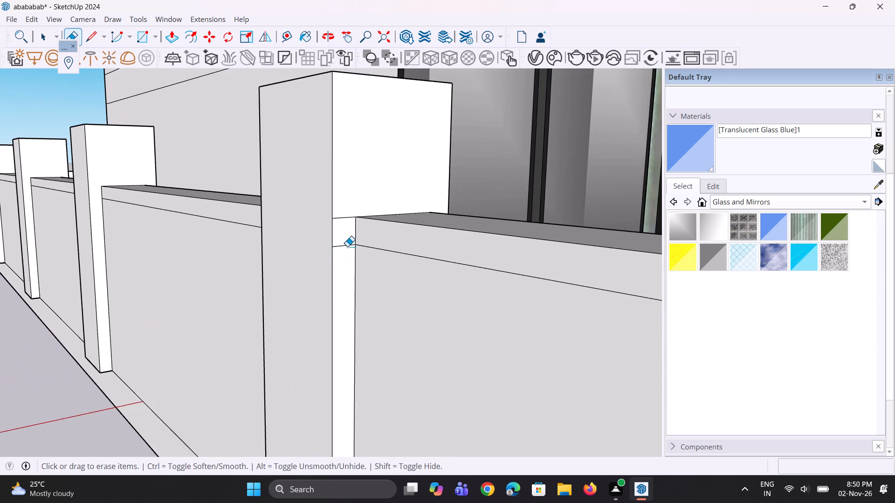
pyautogui.scroll(3, 347, 246)
pyautogui.moveTo(347, 242); pyautogui.dragTo(349, 259)
pyautogui.moveTo(345, 202); pyautogui.dragTo(343, 225)
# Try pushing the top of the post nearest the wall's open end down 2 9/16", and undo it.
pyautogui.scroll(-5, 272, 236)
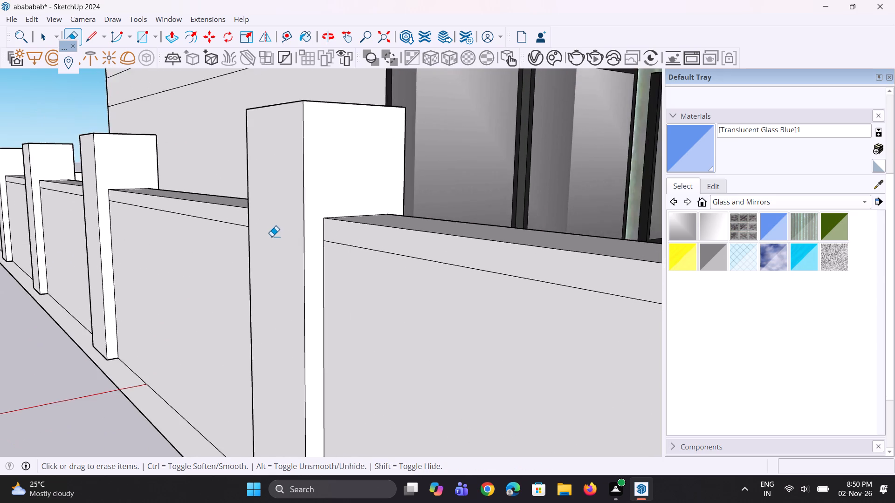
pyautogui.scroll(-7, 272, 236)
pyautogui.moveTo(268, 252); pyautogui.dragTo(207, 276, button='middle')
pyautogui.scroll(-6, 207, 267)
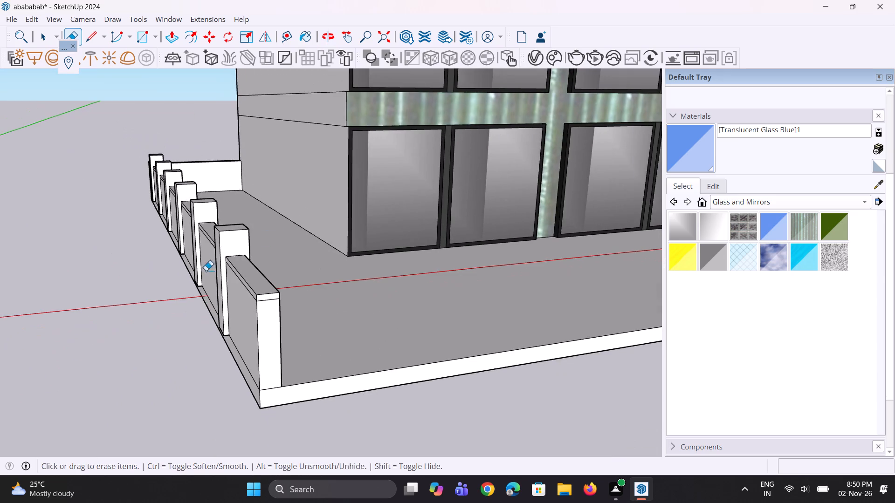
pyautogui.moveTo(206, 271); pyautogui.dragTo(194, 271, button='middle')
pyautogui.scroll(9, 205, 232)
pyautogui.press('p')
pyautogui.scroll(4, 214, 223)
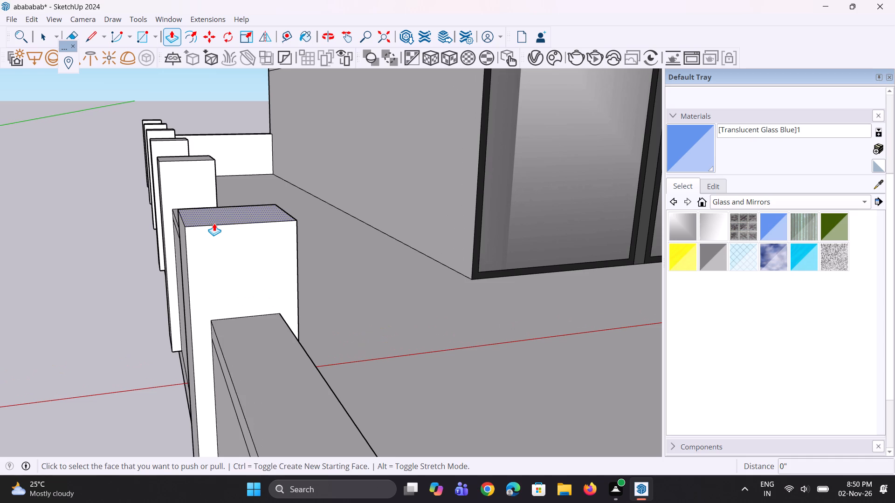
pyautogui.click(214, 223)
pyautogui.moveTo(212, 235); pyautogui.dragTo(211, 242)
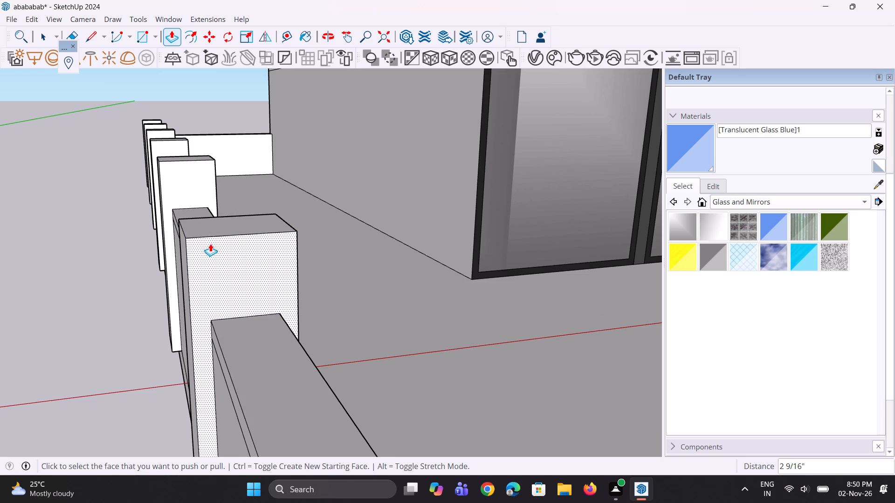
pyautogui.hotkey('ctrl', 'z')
# Push the top of the post nearest the wall's open end down 8 5/8".
pyautogui.click(232, 209)
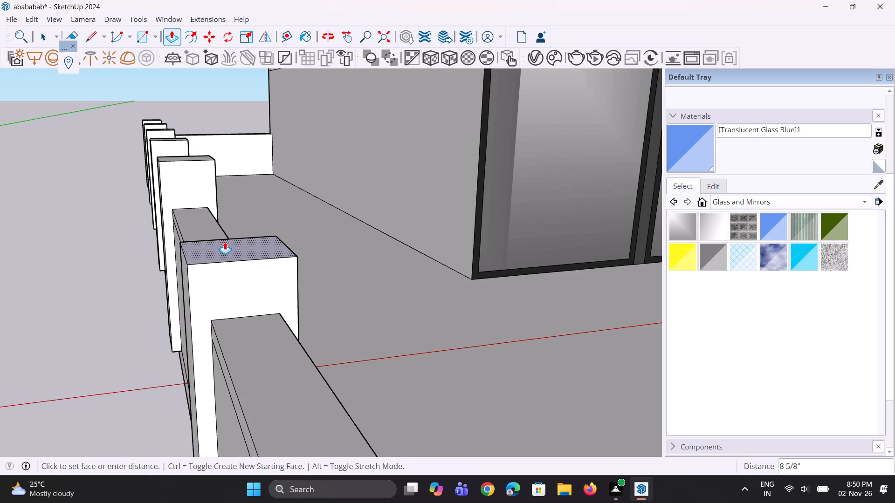
pyautogui.click(225, 242)
# Lower the tops of the second, third and fourth posts from the open end by the same 8 5/8".
pyautogui.scroll(4, 207, 191)
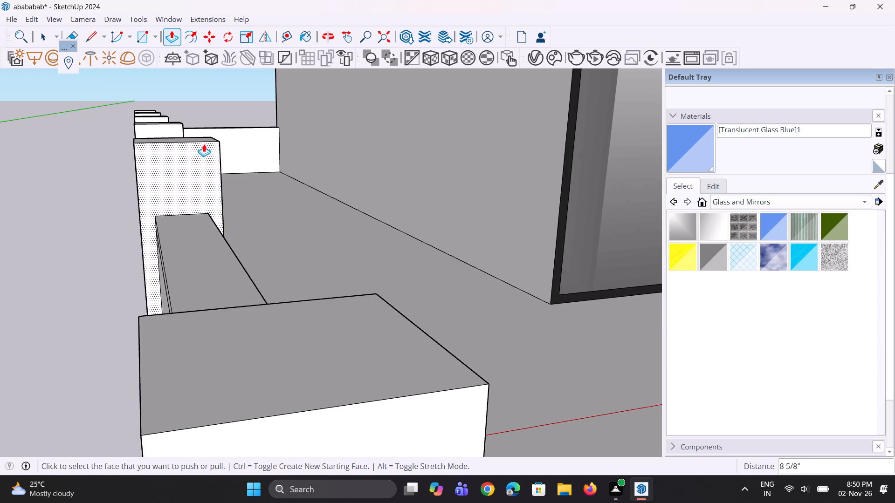
pyautogui.doubleClick(204, 138)
pyautogui.moveTo(193, 194); pyautogui.dragTo(261, 281, button='middle')
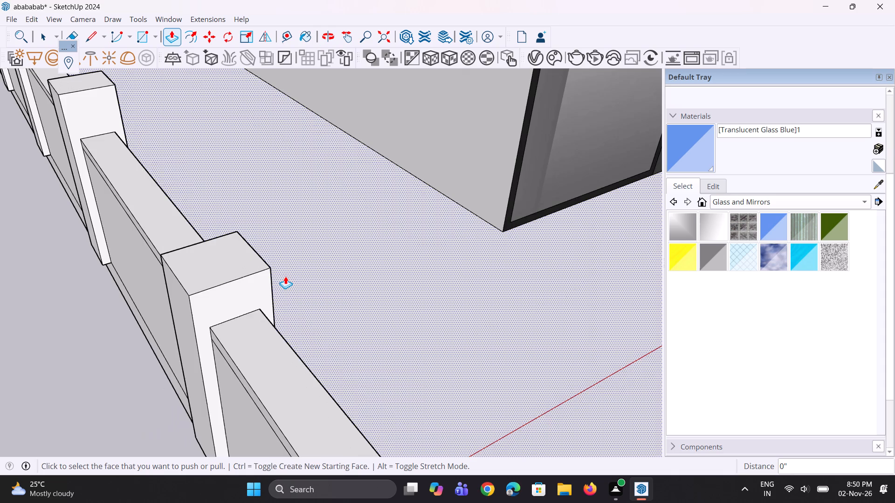
pyautogui.scroll(-10, 285, 276)
pyautogui.scroll(7, 231, 198)
pyautogui.doubleClick(208, 206)
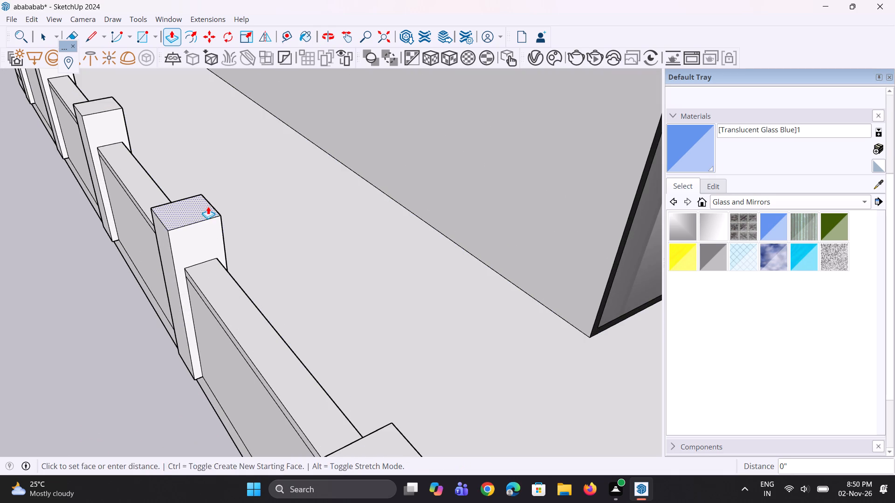
pyautogui.scroll(-5, 239, 277)
pyautogui.scroll(4, 177, 180)
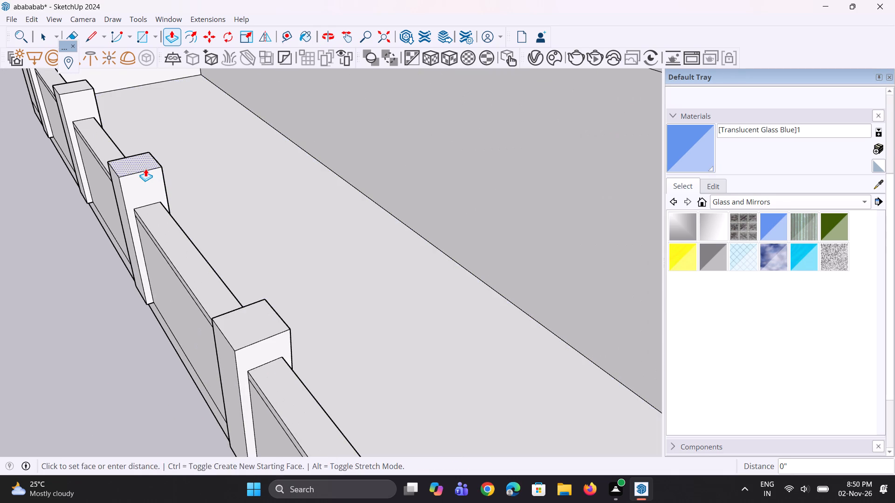
pyautogui.doubleClick(145, 169)
# Lower the tops of the two posts nearest the return wall by the same 8 5/8".
pyautogui.scroll(-5, 283, 320)
pyautogui.scroll(-5, 254, 277)
pyautogui.scroll(4, 193, 173)
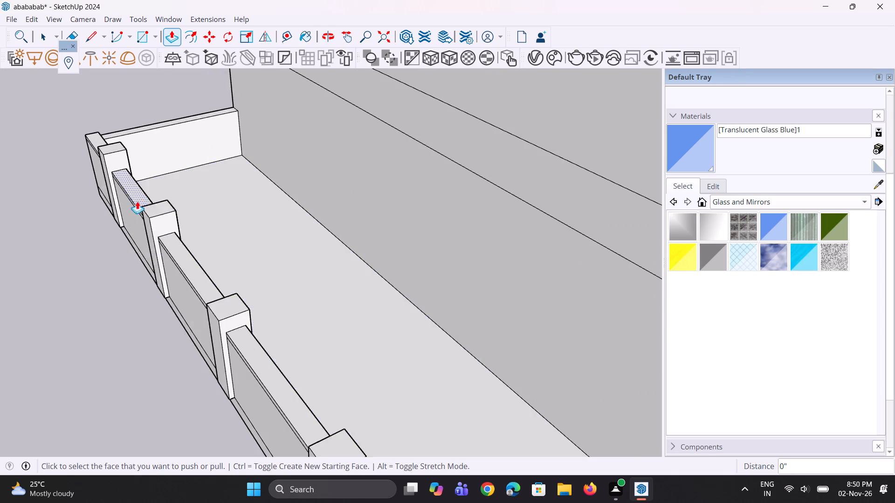
pyautogui.scroll(3, 137, 201)
pyautogui.scroll(3, 111, 135)
pyautogui.doubleClick(111, 131)
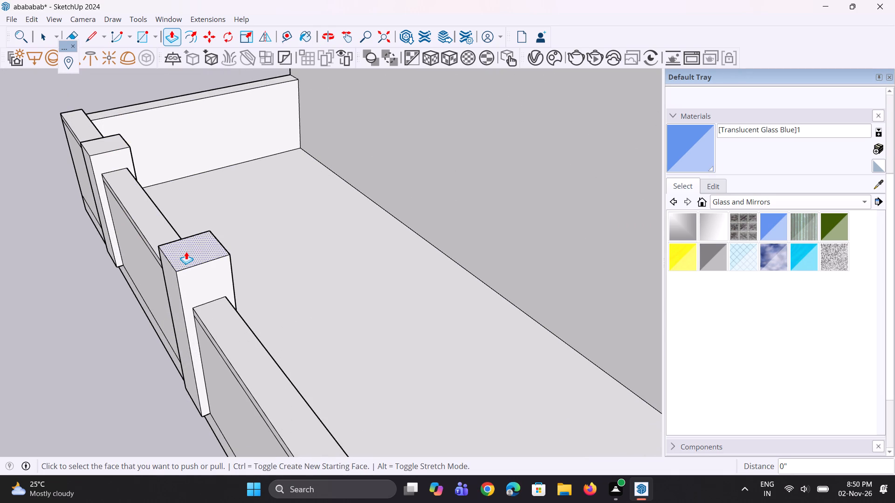
pyautogui.doubleClick(186, 251)
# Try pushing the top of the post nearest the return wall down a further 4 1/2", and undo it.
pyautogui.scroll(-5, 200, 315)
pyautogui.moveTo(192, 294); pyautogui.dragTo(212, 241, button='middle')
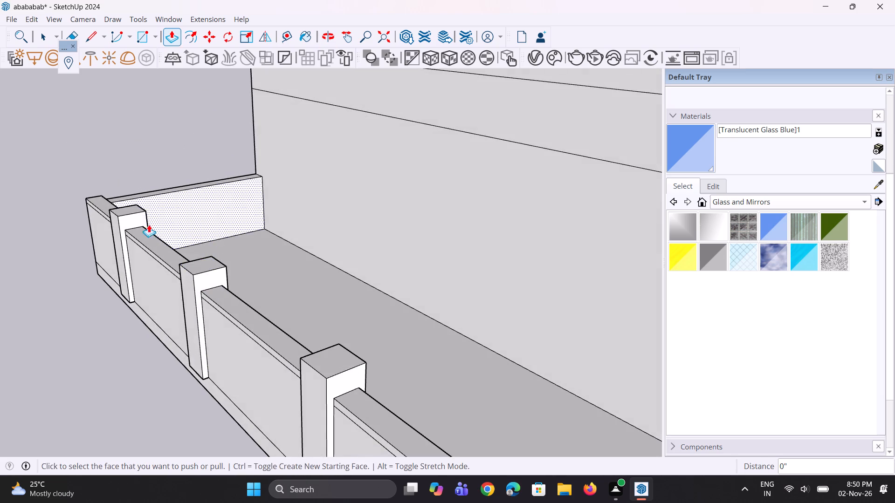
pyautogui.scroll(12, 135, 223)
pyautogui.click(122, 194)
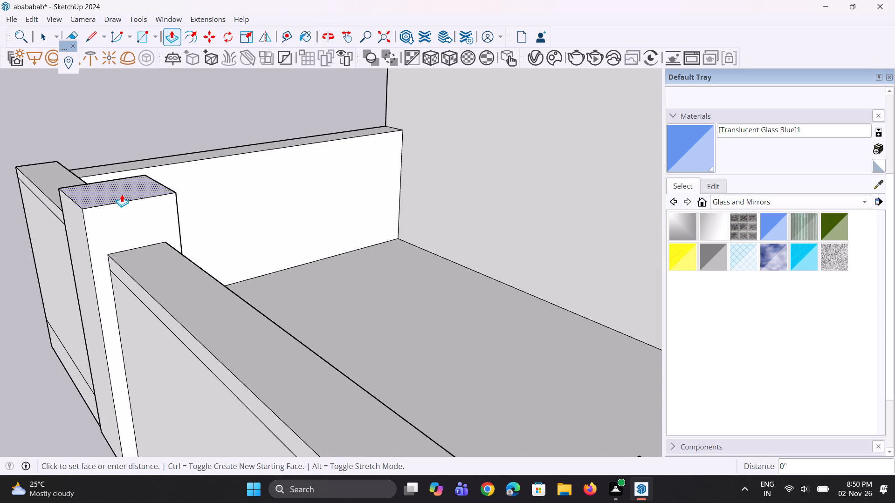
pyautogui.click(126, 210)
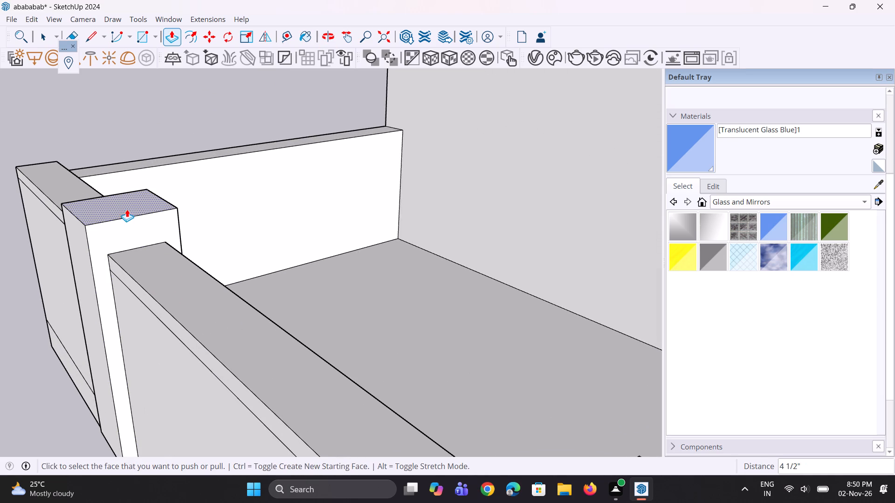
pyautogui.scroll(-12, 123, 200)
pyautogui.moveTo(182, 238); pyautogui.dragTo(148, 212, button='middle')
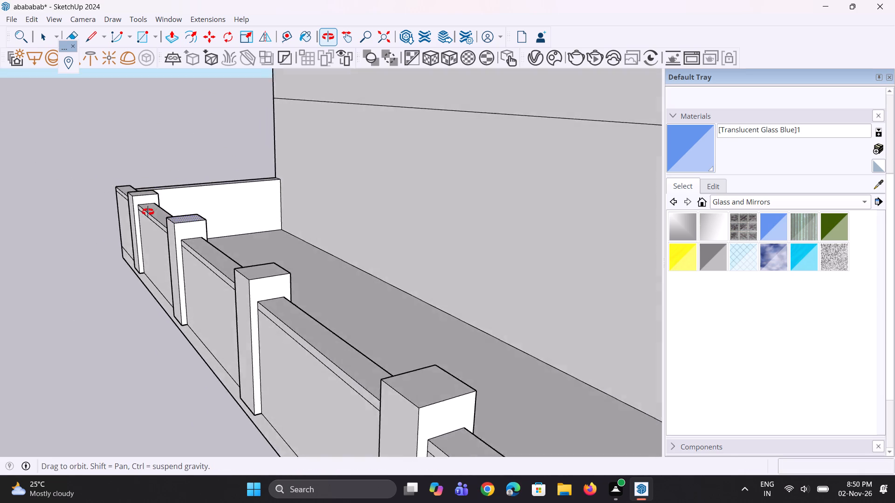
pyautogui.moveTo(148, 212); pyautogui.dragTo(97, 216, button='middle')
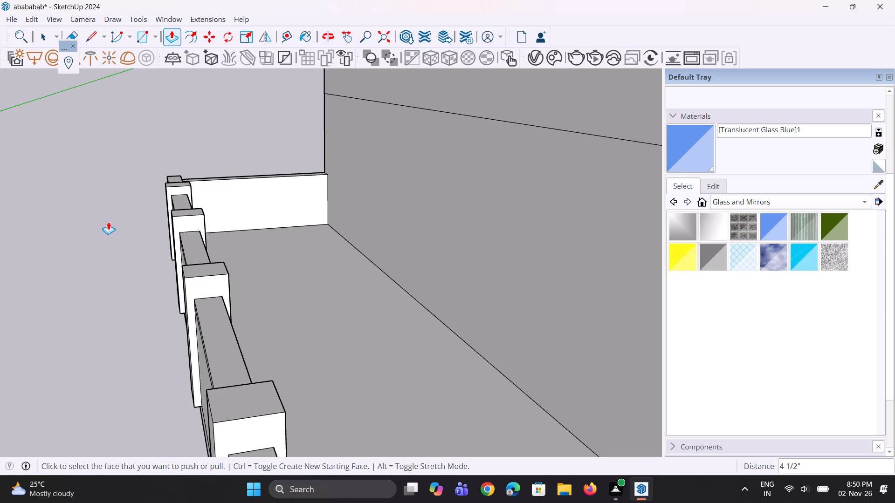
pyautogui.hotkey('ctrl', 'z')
# Pull a separate cap layer 2 3/16" up from the top of the post nearest the return wall, creating a new starting face.
pyautogui.scroll(8, 232, 172)
pyautogui.click(166, 183)
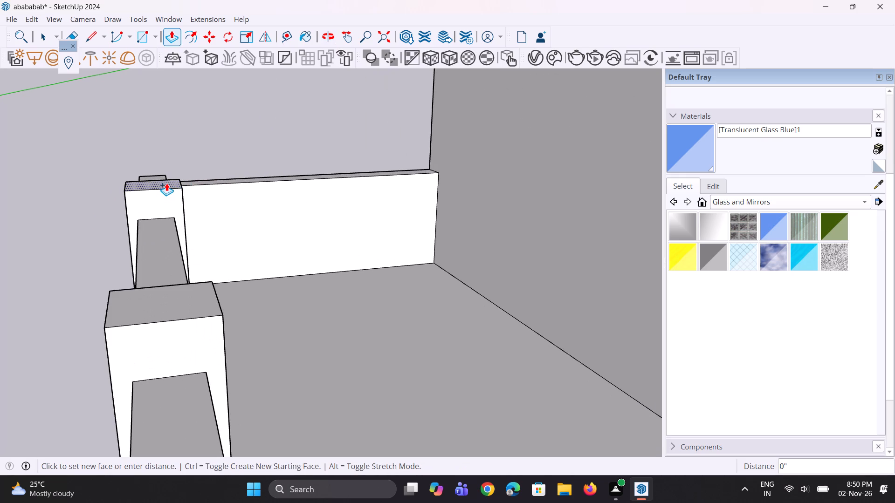
pyautogui.click(168, 178)
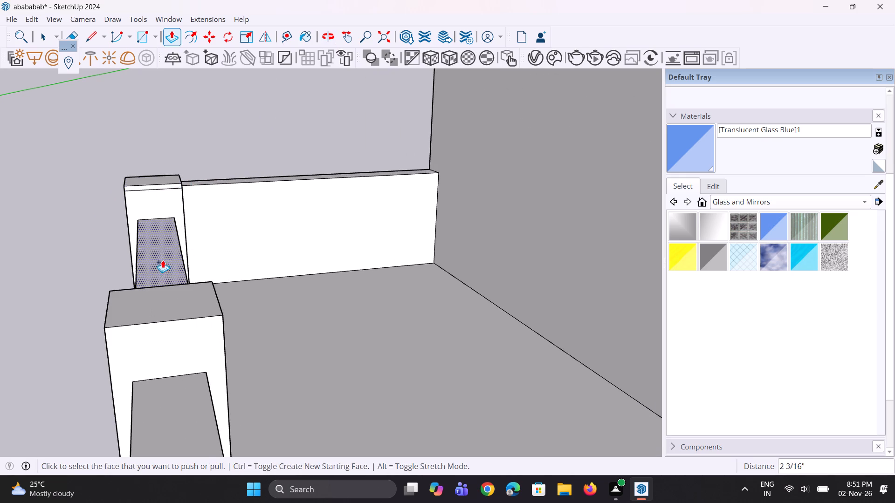
# Add the same 2 3/16" cap layer to the second, third and fourth posts from the return wall.
pyautogui.doubleClick(165, 294)
pyautogui.scroll(-11, 249, 207)
pyautogui.scroll(2, 243, 272)
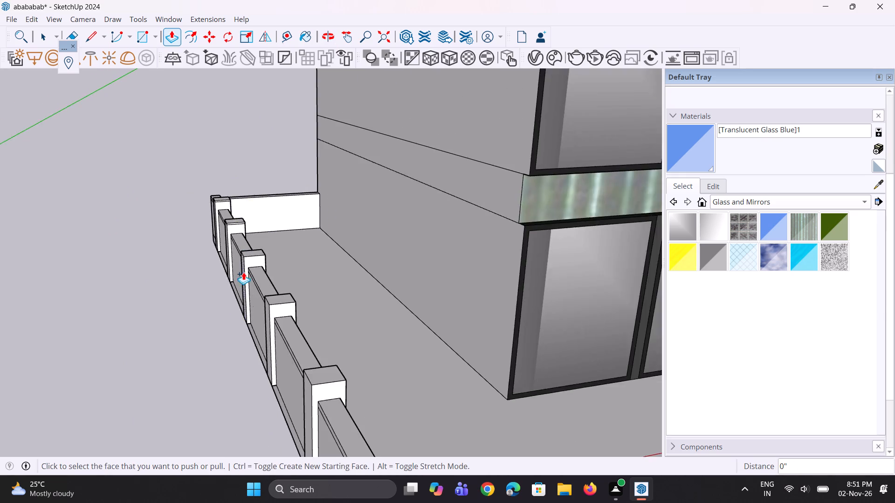
pyautogui.scroll(6, 243, 272)
pyautogui.doubleClick(260, 245)
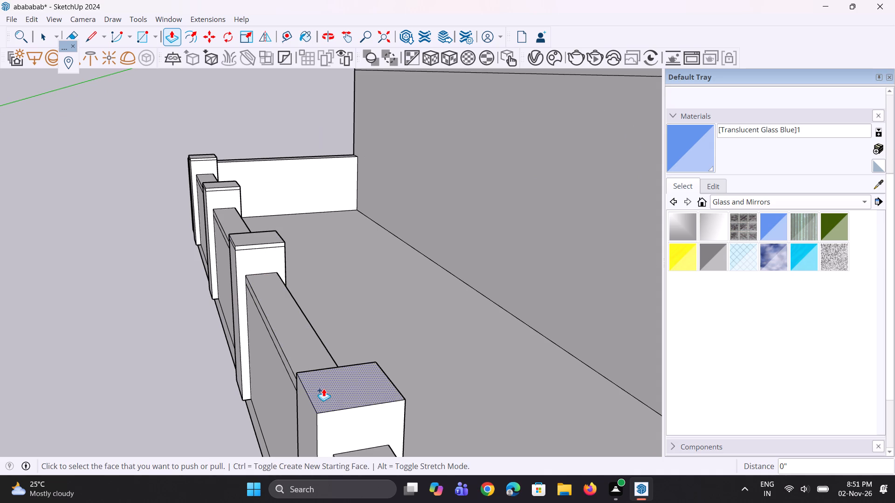
pyautogui.doubleClick(324, 388)
# Add the same 2 3/16" cap layer to the two posts nearest the wall's open end.
pyautogui.scroll(-12, 272, 263)
pyautogui.scroll(4, 317, 356)
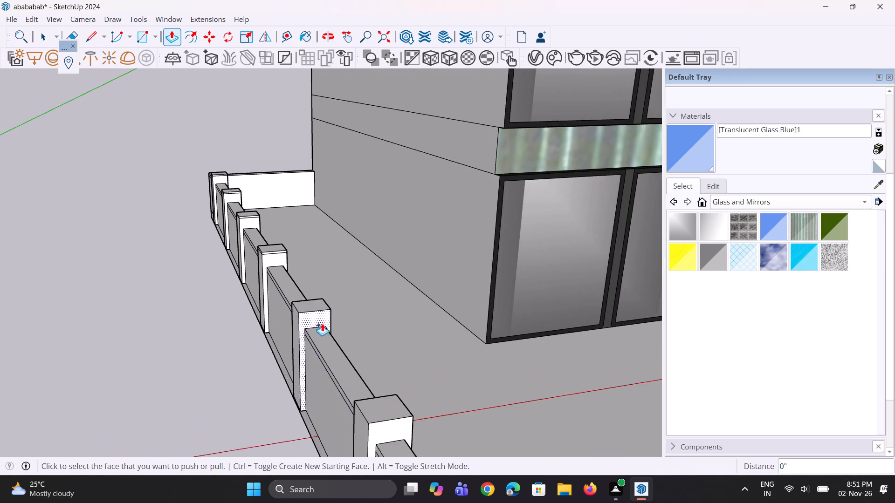
pyautogui.scroll(4, 321, 316)
pyautogui.doubleClick(314, 302)
pyautogui.scroll(-10, 285, 259)
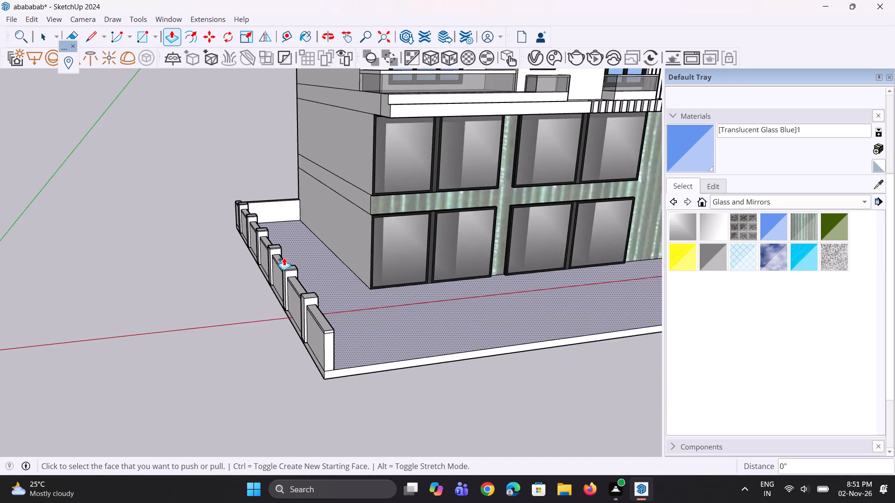
pyautogui.scroll(8, 298, 296)
pyautogui.doubleClick(313, 287)
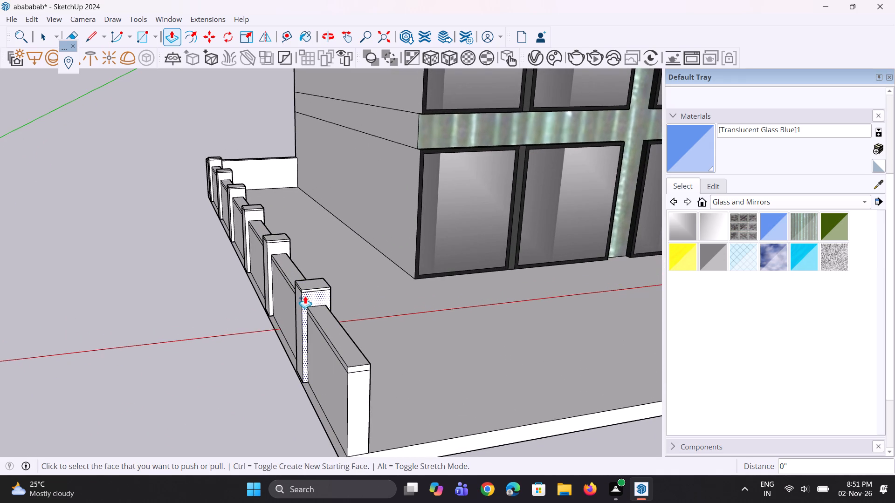
# Pull the cap edge facing the open end out 3 1/8" on the post nearest that end.
pyautogui.scroll(7, 313, 289)
pyautogui.click(313, 289)
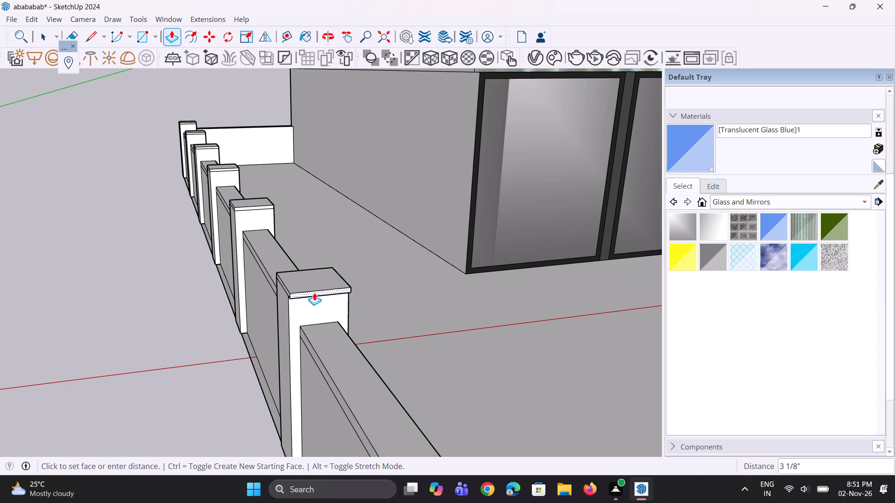
pyautogui.click(314, 292)
# Extend the outer, house-facing and return-wall-facing cap edges of the post nearest the open end by the same 3 1/8".
pyautogui.scroll(8, 292, 293)
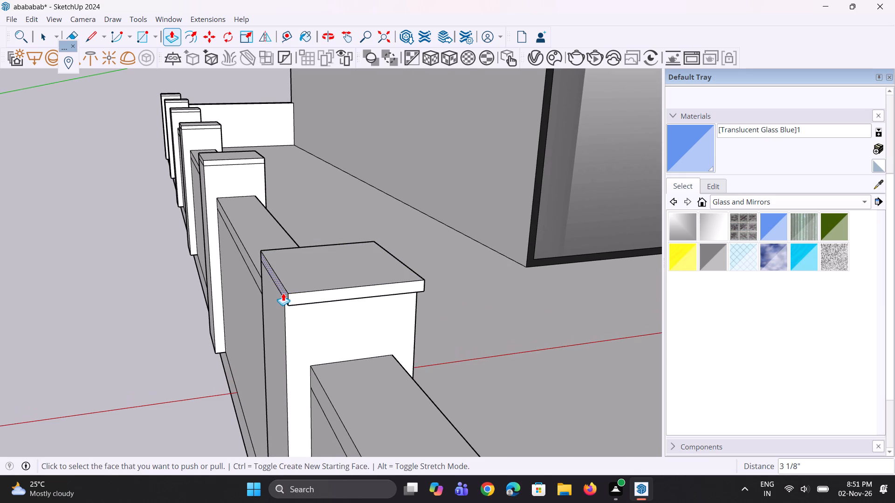
pyautogui.doubleClick(283, 293)
pyautogui.moveTo(331, 279); pyautogui.dragTo(238, 284, button='middle')
pyautogui.scroll(1, 281, 283)
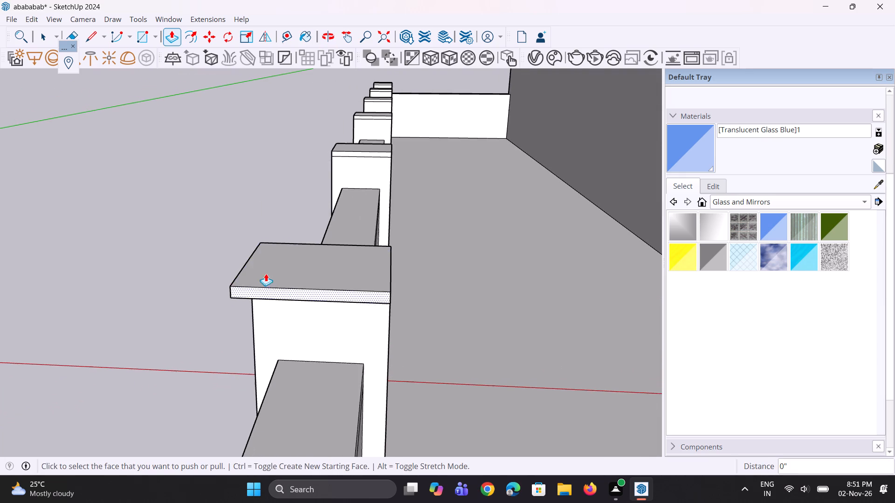
pyautogui.moveTo(144, 237); pyautogui.dragTo(132, 234, button='middle')
pyautogui.moveTo(326, 302); pyautogui.dragTo(268, 277, button='middle')
pyautogui.scroll(3, 385, 295)
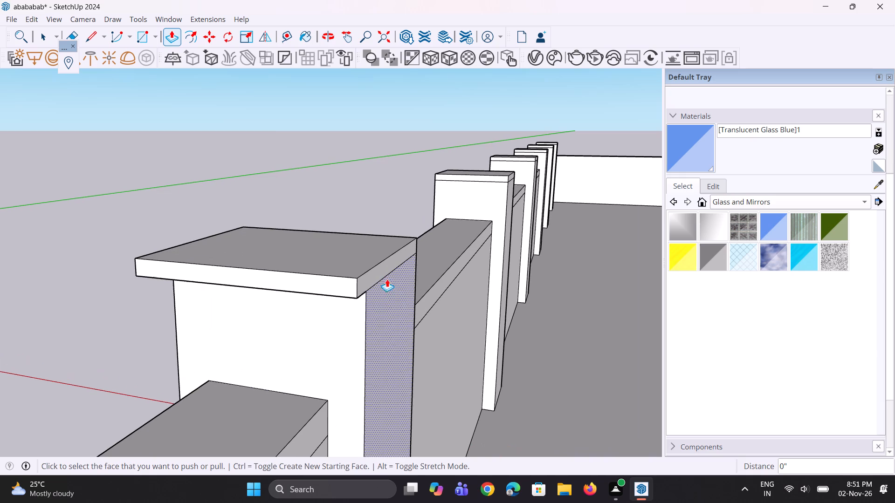
pyautogui.doubleClick(377, 273)
pyautogui.moveTo(280, 287); pyautogui.dragTo(706, 306, button='middle')
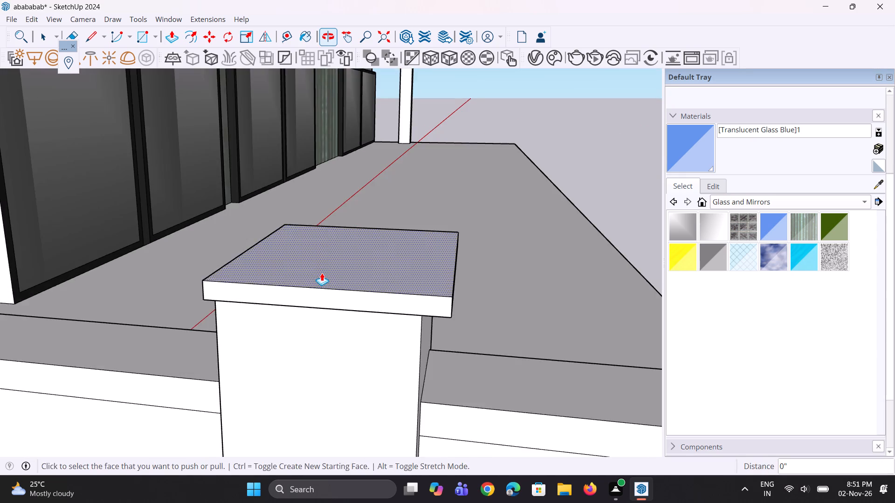
pyautogui.moveTo(322, 274); pyautogui.dragTo(476, 278, button='middle')
pyautogui.scroll(3, 254, 301)
pyautogui.doubleClick(286, 291)
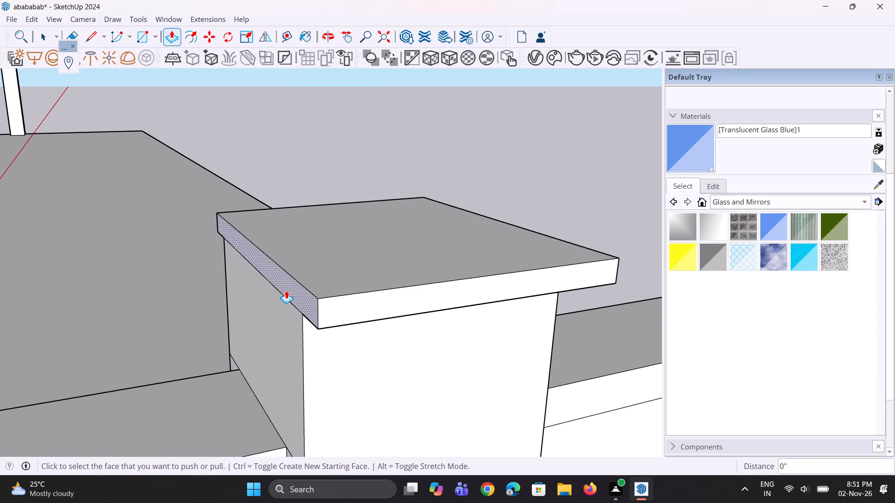
# Extend the outer, open-end-facing and return-wall-facing cap edges of the second post from the open end by 3 1/8".
pyautogui.scroll(-18, 437, 312)
pyautogui.scroll(-6, 401, 299)
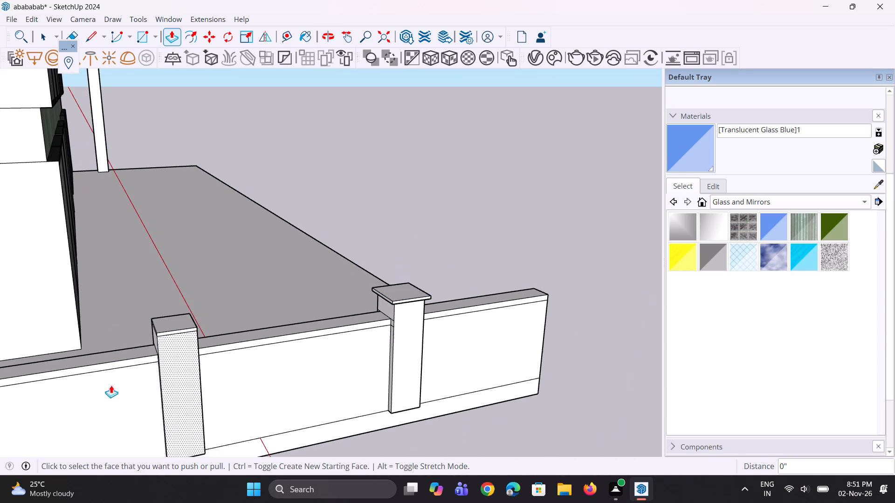
pyautogui.scroll(4, 109, 365)
pyautogui.scroll(4, 187, 327)
pyautogui.doubleClick(188, 322)
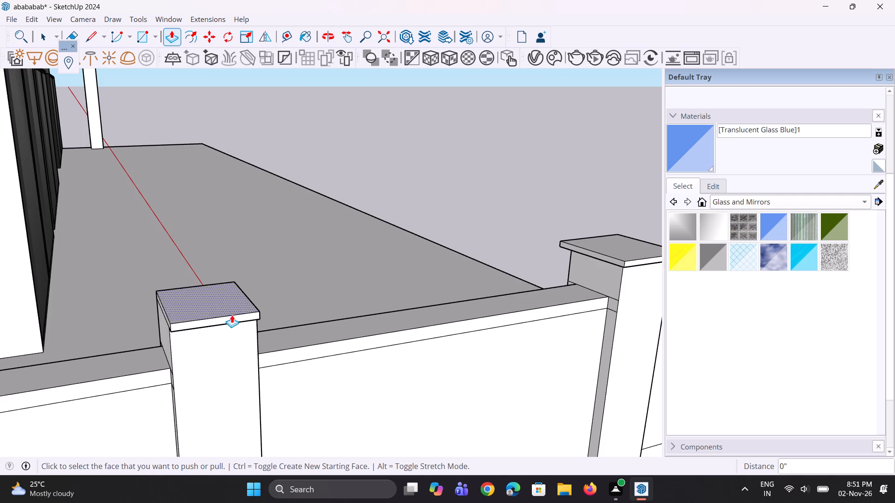
pyautogui.moveTo(245, 310); pyautogui.dragTo(125, 324, button='middle')
pyautogui.scroll(6, 213, 306)
pyautogui.doubleClick(202, 292)
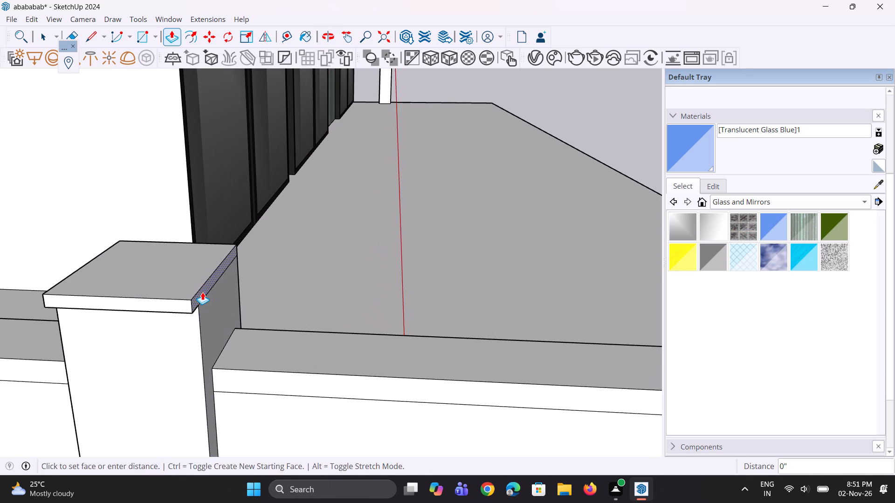
pyautogui.moveTo(117, 303); pyautogui.dragTo(276, 273, button='middle')
pyautogui.scroll(3, 86, 320)
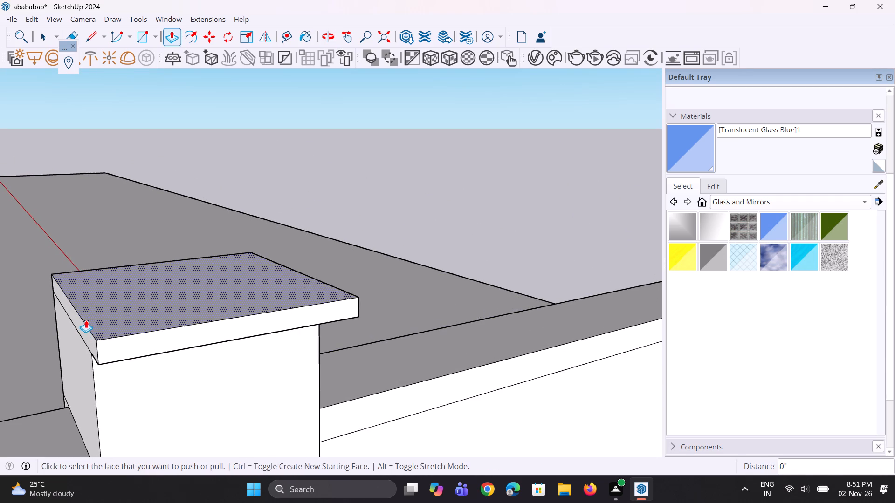
pyautogui.doubleClick(80, 320)
# Extend the house-facing cap edge of the second post from the open end by 3 1/8".
pyautogui.scroll(-11, 157, 300)
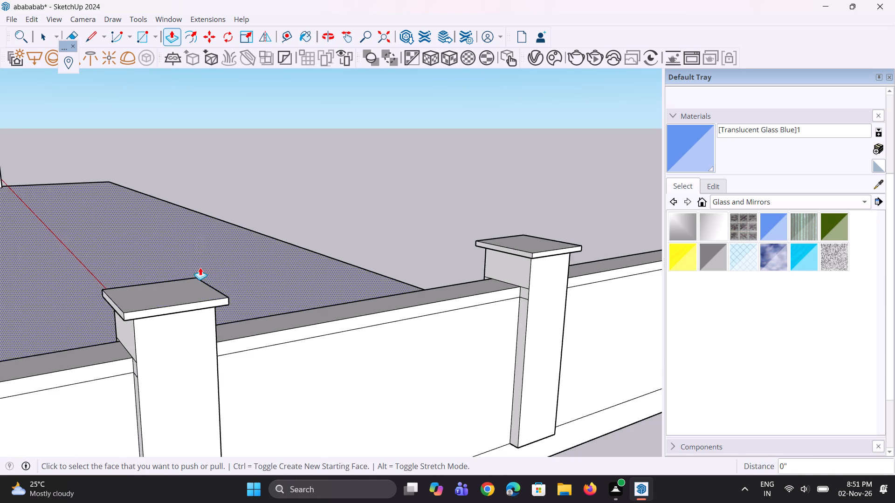
pyautogui.moveTo(200, 267); pyautogui.dragTo(0, 331, button='middle')
pyautogui.moveTo(173, 249); pyautogui.dragTo(0, 280, button='middle')
pyautogui.moveTo(238, 244); pyautogui.dragTo(112, 244, button='middle')
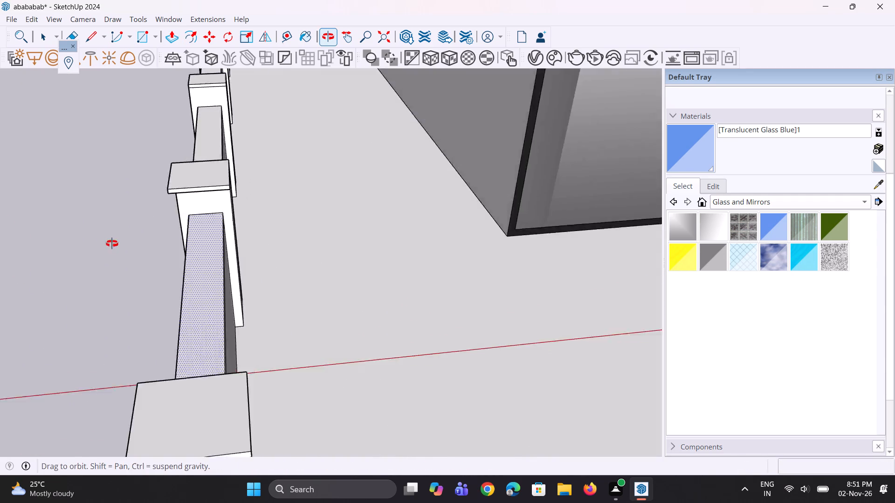
pyautogui.moveTo(112, 244); pyautogui.dragTo(0, 197, button='middle')
pyautogui.scroll(1, 12, 188)
pyautogui.scroll(3, 435, 153)
pyautogui.scroll(-2, 270, 211)
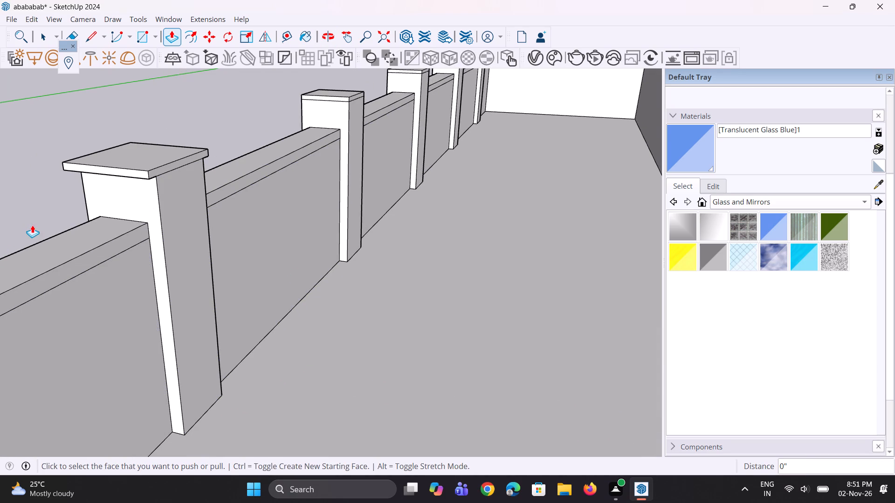
pyautogui.doubleClick(173, 166)
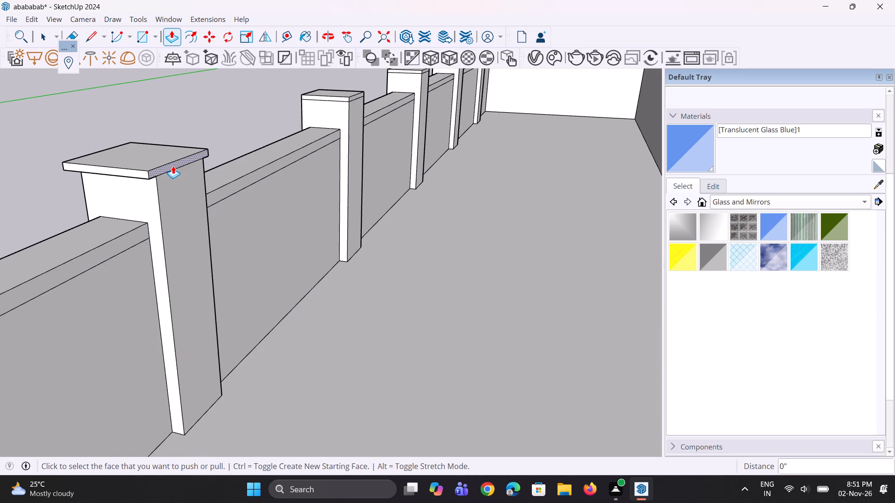
# Extend the house-facing cap edges of the remaining four posts, from the third post to the return wall, by the same 3 1/8".
pyautogui.doubleClick(356, 96)
pyautogui.scroll(-8, 259, 255)
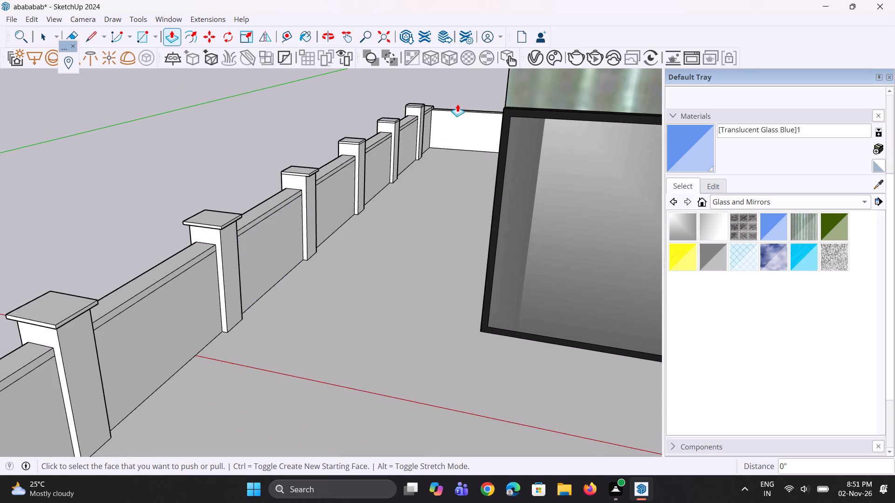
pyautogui.scroll(17, 449, 103)
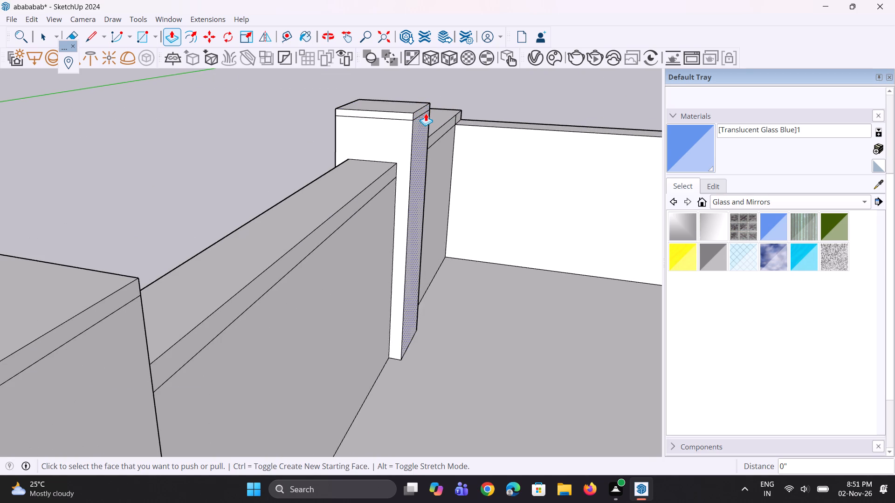
pyautogui.doubleClick(423, 110)
pyautogui.scroll(-5, 413, 95)
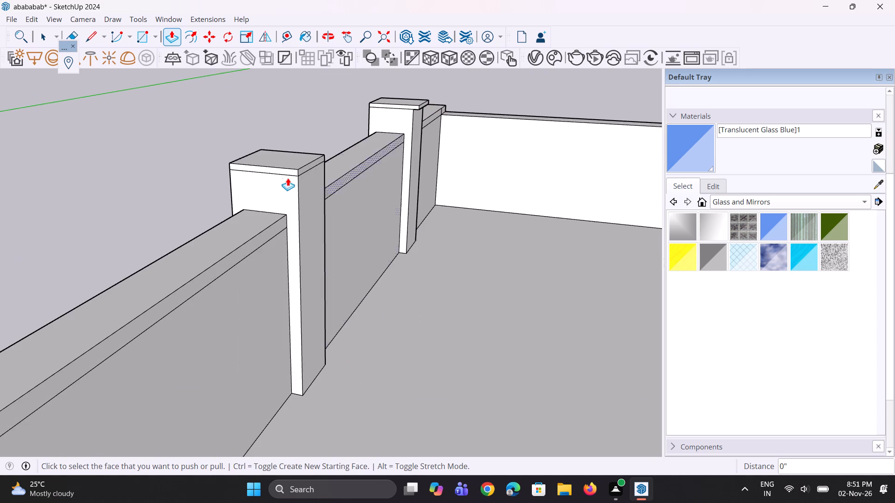
pyautogui.scroll(2, 289, 175)
pyautogui.doubleClick(312, 167)
pyautogui.scroll(1, 344, 188)
pyautogui.scroll(-5, 344, 188)
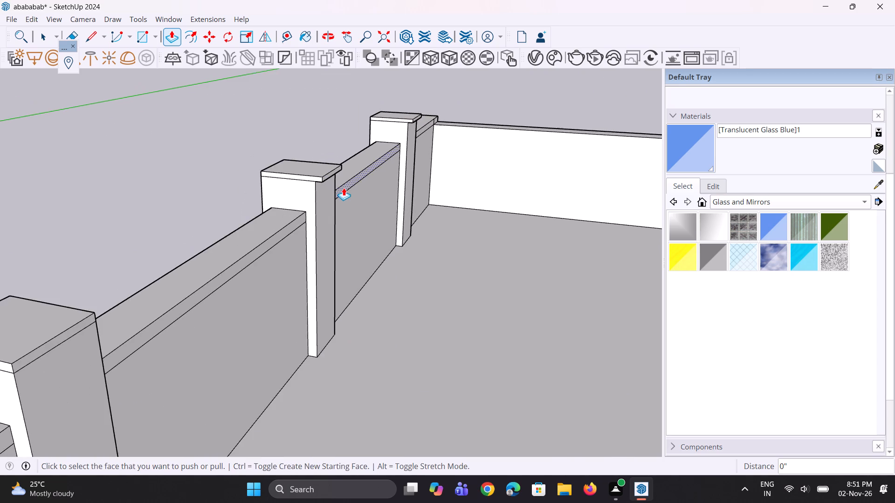
pyautogui.scroll(-5, 344, 185)
pyautogui.scroll(4, 227, 280)
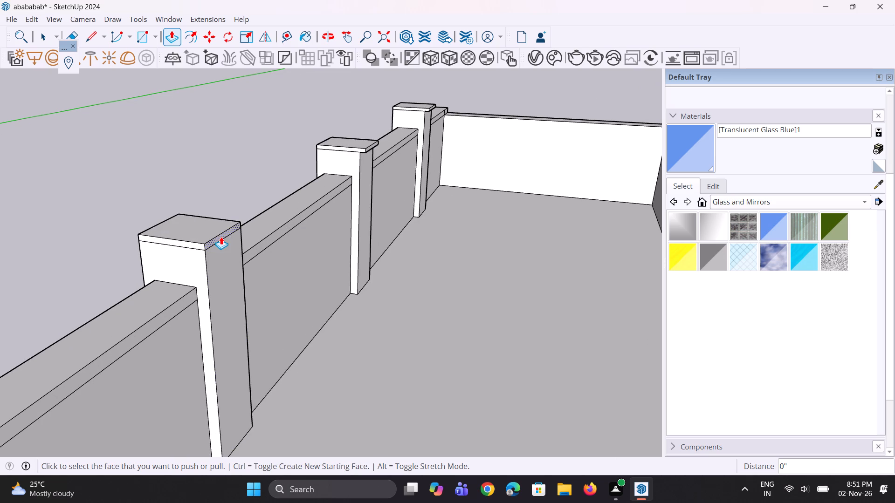
pyautogui.doubleClick(221, 237)
# Extend the open-end-facing cap edges of the two posts nearest the return wall by 3 1/8".
pyautogui.scroll(-10, 292, 256)
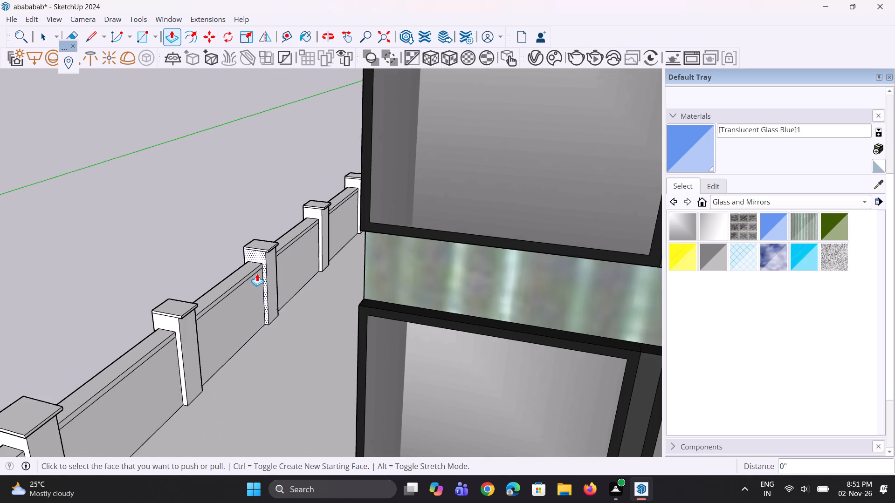
pyautogui.scroll(3, 248, 276)
pyautogui.scroll(10, 391, 137)
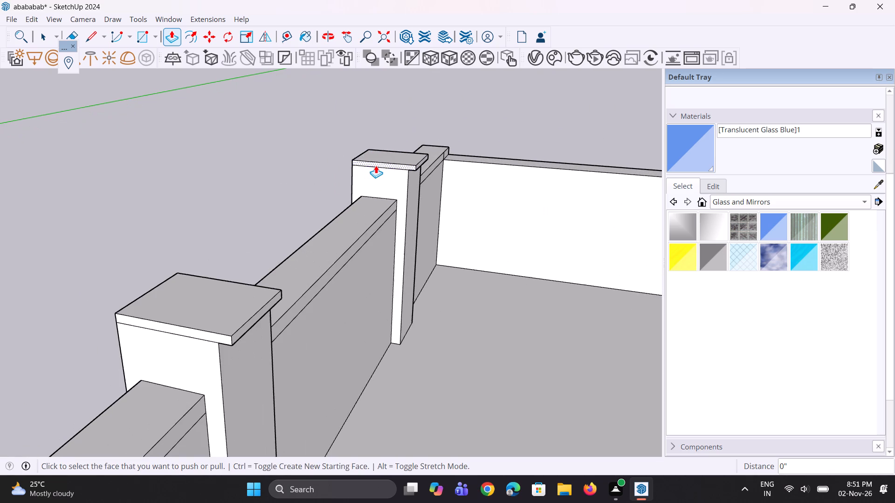
pyautogui.doubleClick(376, 165)
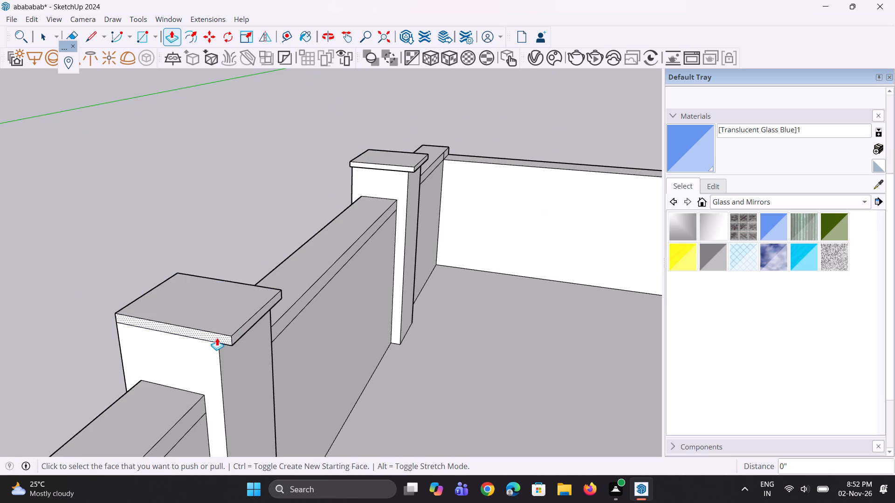
pyautogui.doubleClick(217, 338)
# Extend the open-end-facing cap edges of the fourth and third posts from the open end by 3 1/8".
pyautogui.scroll(-10, 302, 286)
pyautogui.scroll(-2, 304, 208)
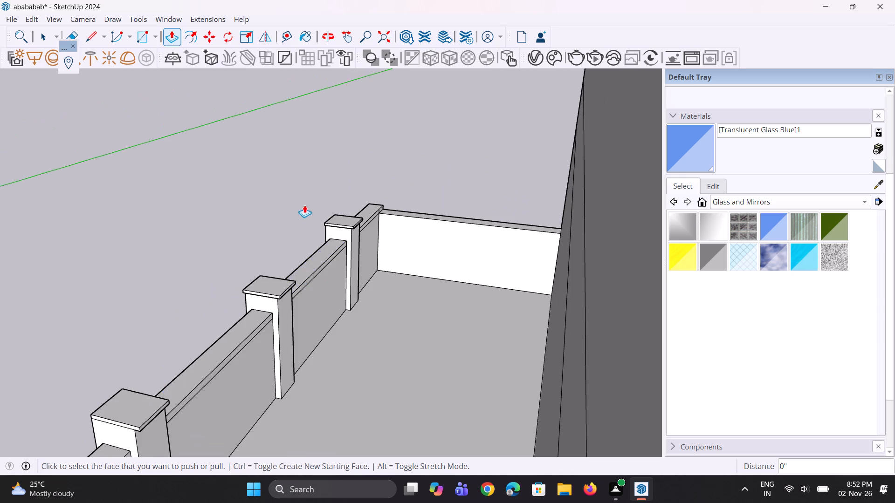
pyautogui.scroll(-4, 304, 205)
pyautogui.click(391, 34)
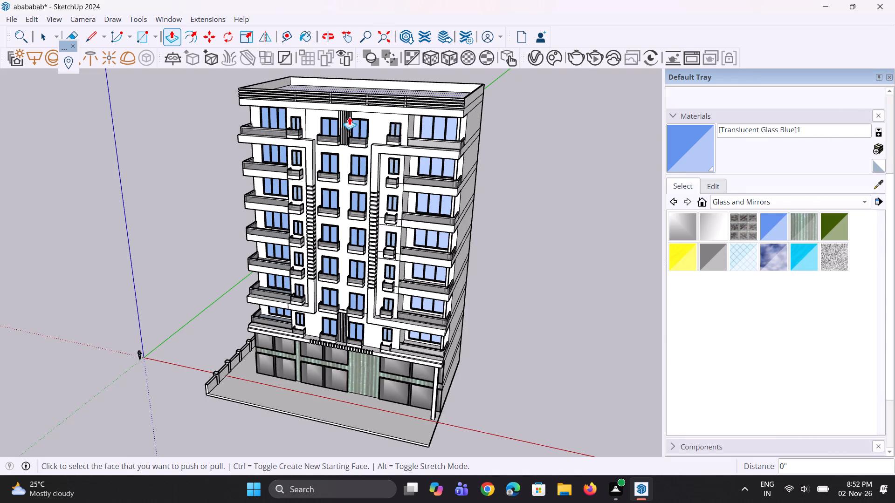
pyautogui.scroll(4, 279, 372)
pyautogui.scroll(9, 214, 333)
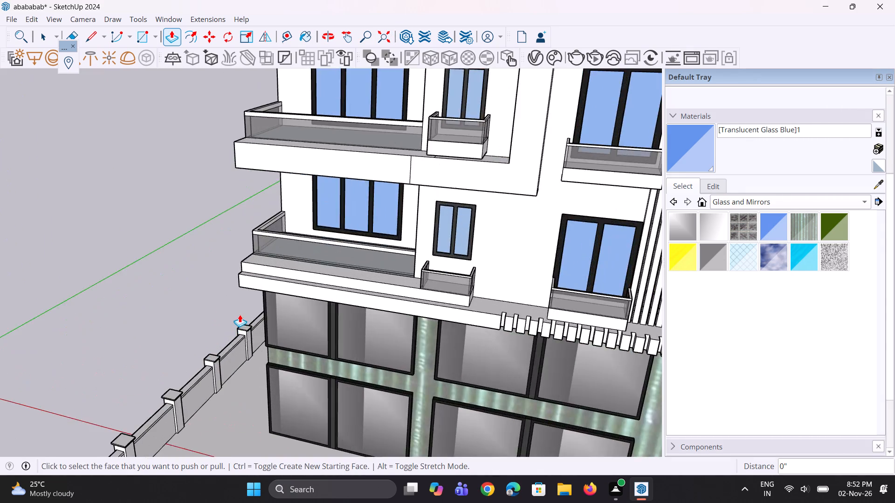
pyautogui.scroll(8, 241, 317)
pyautogui.moveTo(240, 333); pyautogui.dragTo(268, 317, button='middle')
pyautogui.scroll(8, 255, 332)
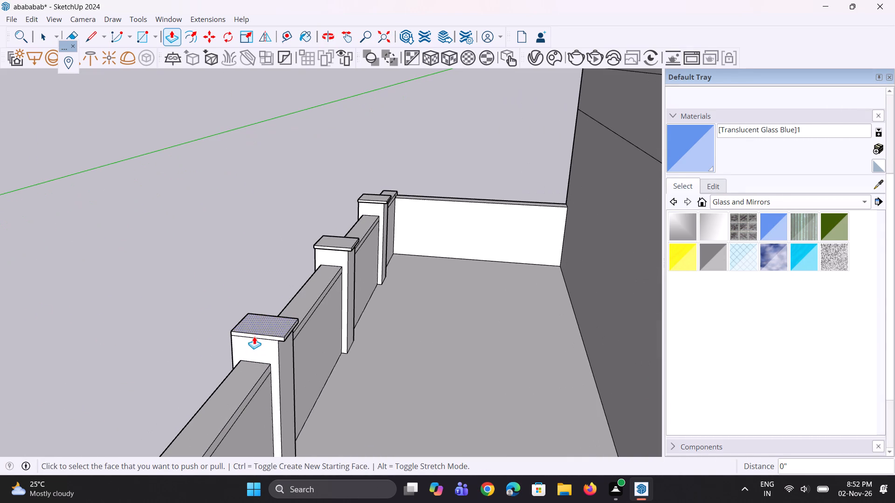
pyautogui.doubleClick(255, 333)
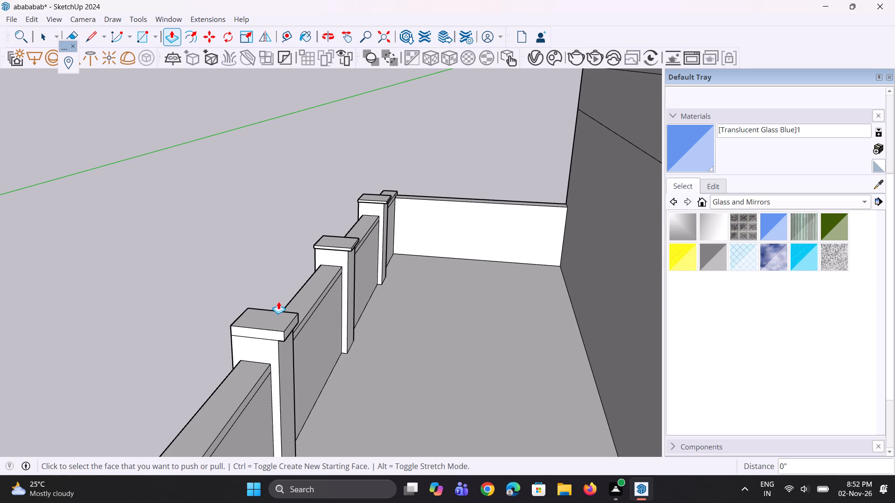
pyautogui.hotkey('ctrl', 'z')
pyautogui.keyDown('ctrl'); pyautogui.scroll(3, 261, 340); pyautogui.keyUp('ctrl')
pyautogui.scroll(3, 261, 340)
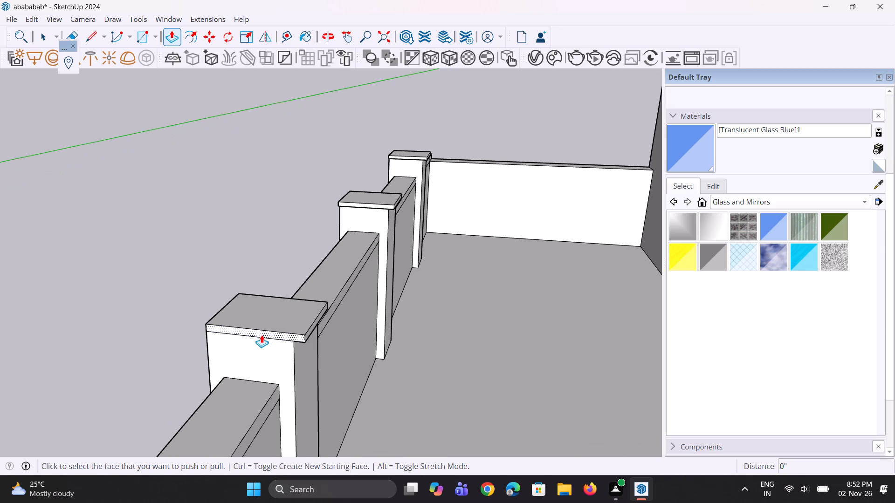
pyautogui.doubleClick(262, 335)
pyautogui.scroll(-9, 267, 321)
pyautogui.scroll(-5, 280, 277)
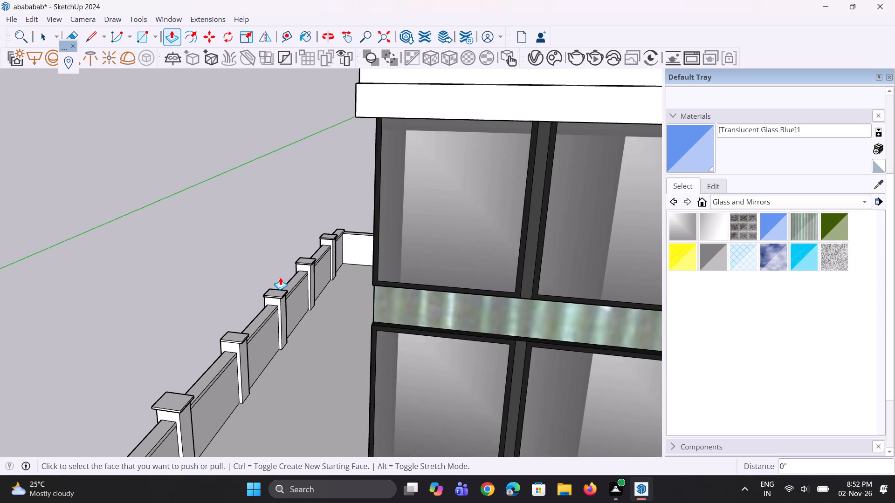
pyautogui.scroll(7, 208, 390)
pyautogui.scroll(3, 241, 311)
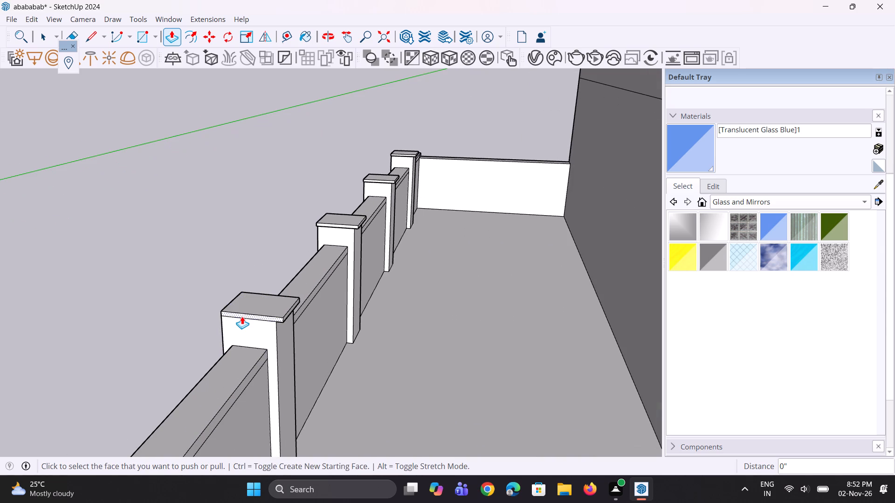
pyautogui.doubleClick(242, 316)
# Extend the outer cap edges of the third and fourth posts from the open end by 3 1/8".
pyautogui.scroll(-10, 277, 310)
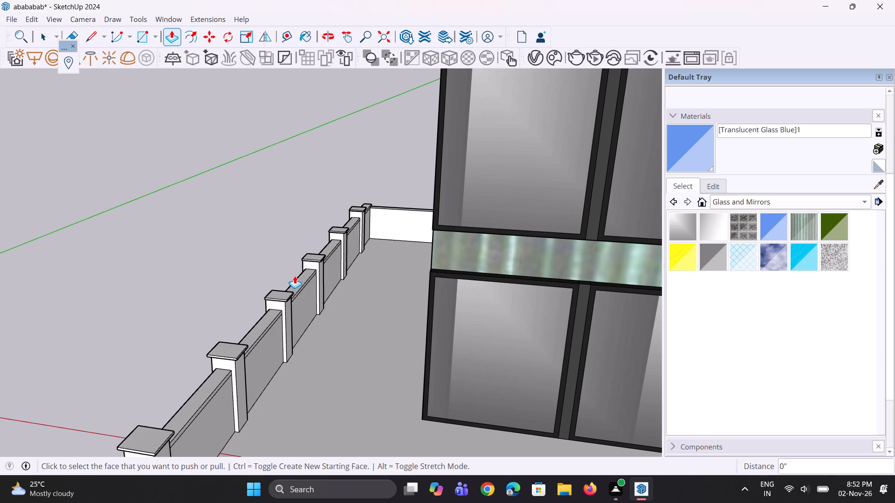
pyautogui.moveTo(245, 317); pyautogui.dragTo(354, 299, button='middle')
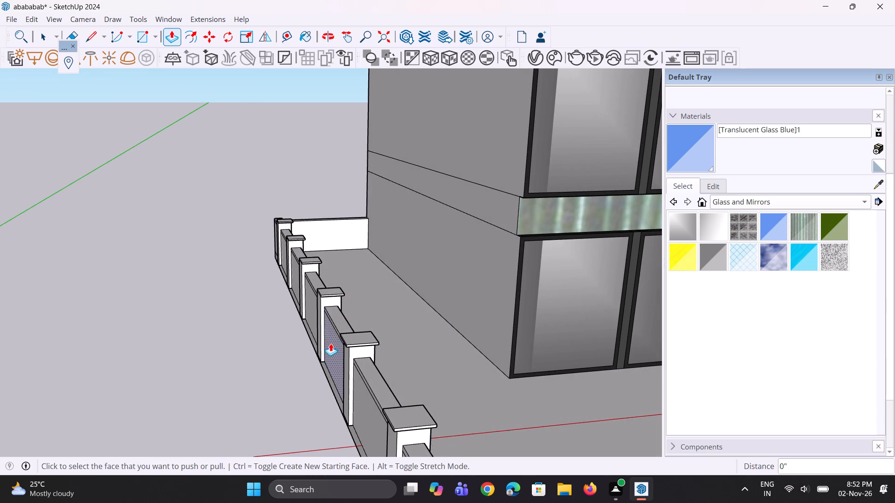
pyautogui.scroll(10, 330, 343)
pyautogui.moveTo(357, 323); pyautogui.dragTo(346, 219, button='middle')
pyautogui.scroll(3, 277, 279)
pyautogui.scroll(2, 336, 291)
pyautogui.doubleClick(336, 291)
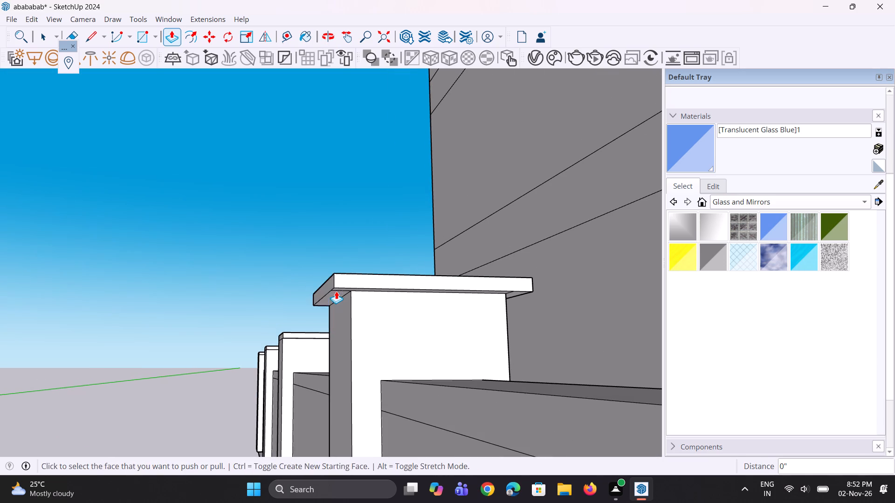
pyautogui.moveTo(317, 294); pyautogui.dragTo(358, 438, button='middle')
pyautogui.scroll(-5, 327, 408)
pyautogui.scroll(3, 221, 170)
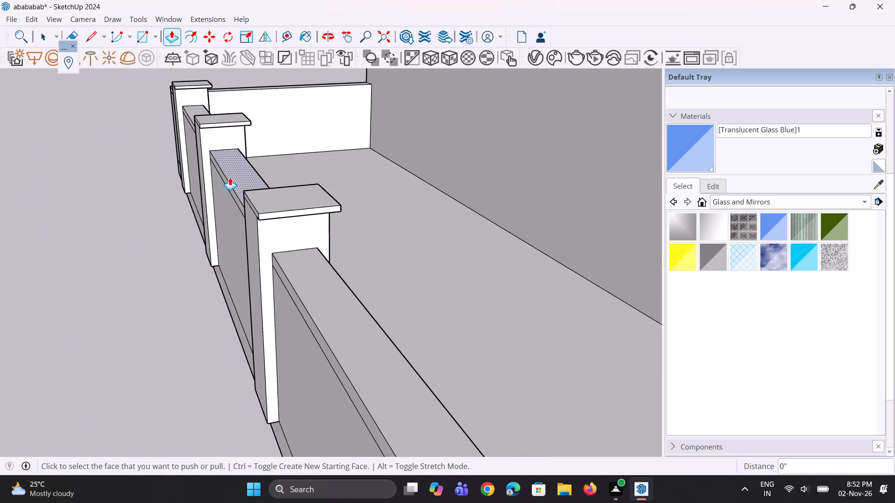
pyautogui.scroll(1, 230, 177)
pyautogui.scroll(3, 255, 207)
pyautogui.doubleClick(255, 211)
# Extend the outer cap edges of the two posts nearest the return wall by 3 1/8".
pyautogui.scroll(-4, 304, 290)
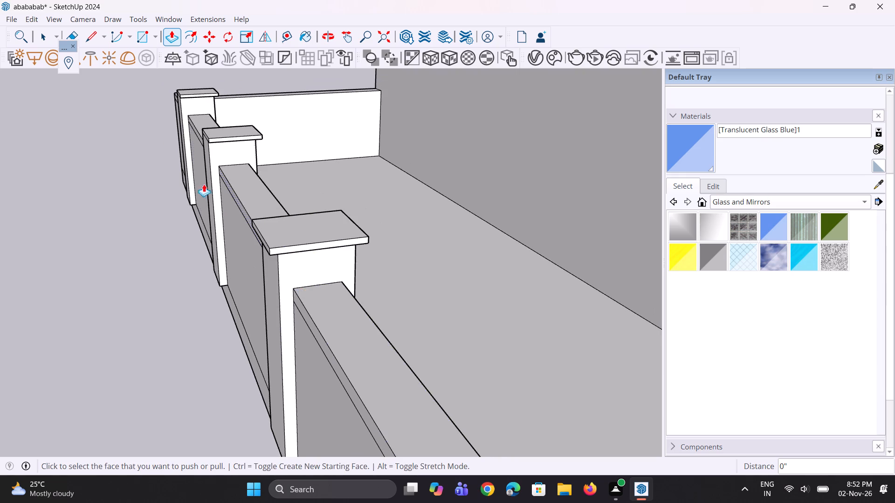
pyautogui.scroll(7, 196, 159)
pyautogui.doubleClick(211, 138)
pyautogui.scroll(-5, 387, 377)
pyautogui.scroll(4, 149, 124)
pyautogui.scroll(2, 200, 109)
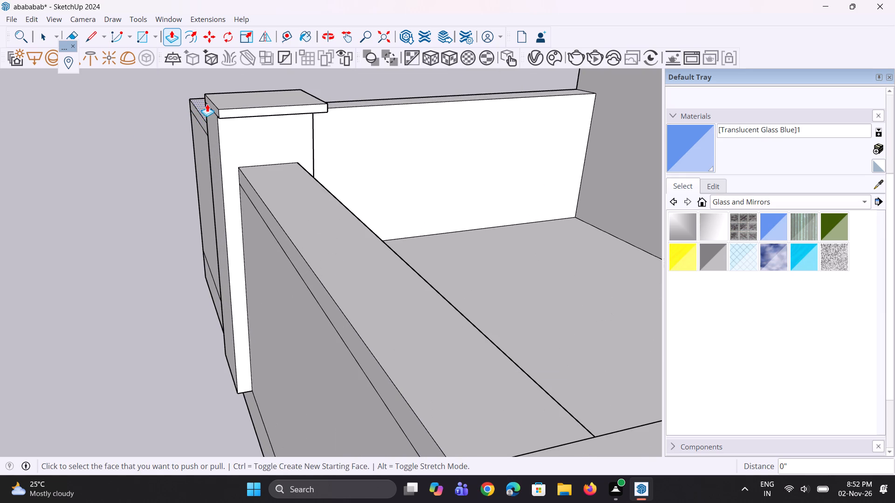
pyautogui.doubleClick(208, 104)
# Extend the return-wall-facing cap edges of the two posts nearest the return wall by 3 1/8".
pyautogui.moveTo(184, 136); pyautogui.dragTo(639, 157, button='middle')
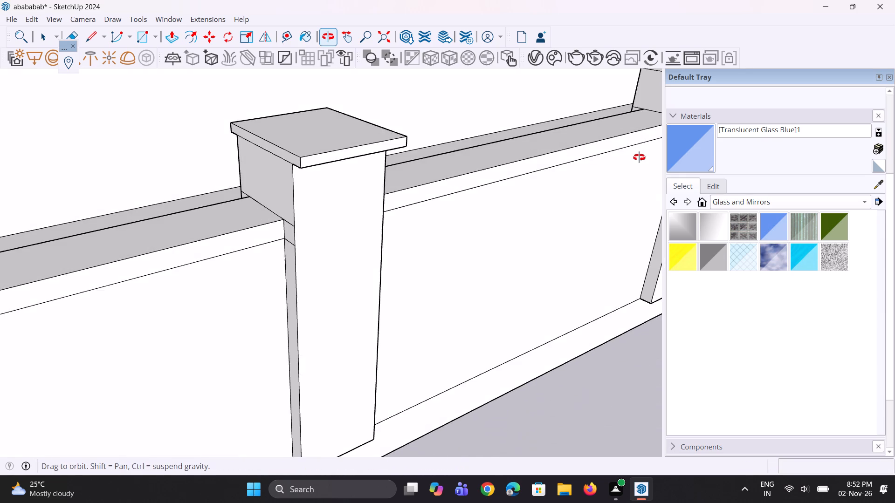
pyautogui.moveTo(639, 157); pyautogui.dragTo(639, 157, button='middle')
pyautogui.scroll(2, 311, 164)
pyautogui.doubleClick(287, 162)
pyautogui.scroll(-6, 160, 235)
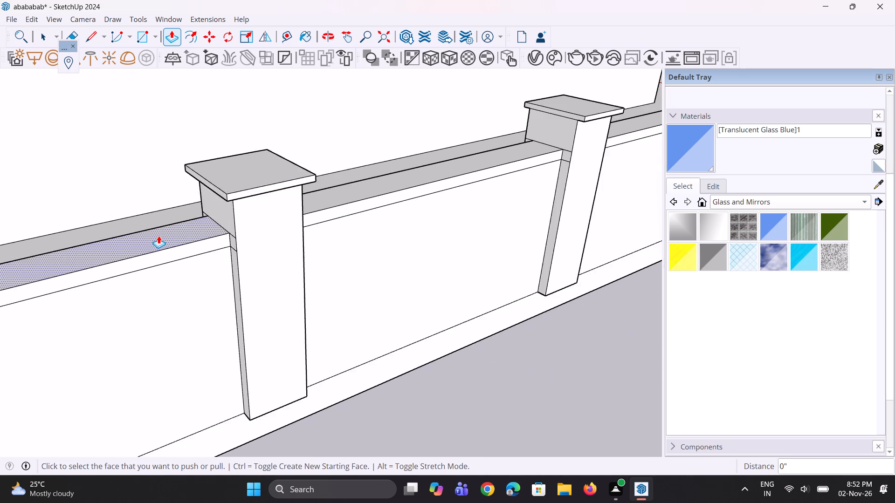
pyautogui.scroll(-5, 158, 236)
pyautogui.scroll(4, 356, 159)
pyautogui.scroll(2, 560, 124)
pyautogui.doubleClick(545, 142)
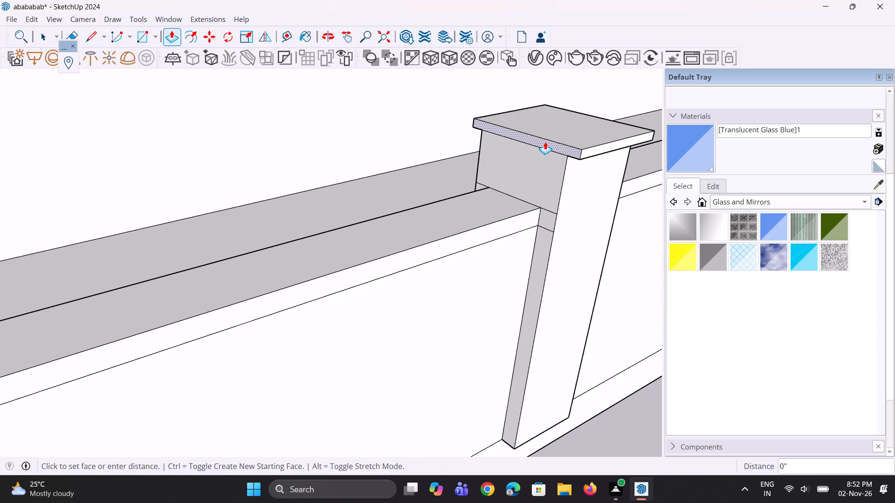
# Extend the return-wall-facing cap edges of the fourth and third posts from the open end by 3 1/8".
pyautogui.scroll(-10, 231, 212)
pyautogui.scroll(4, 450, 133)
pyautogui.scroll(2, 399, 195)
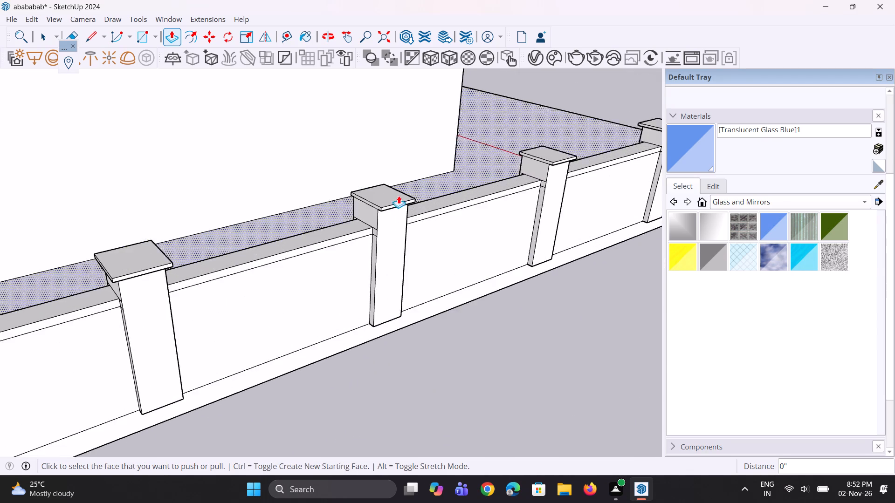
pyautogui.scroll(6, 399, 196)
pyautogui.doubleClick(359, 212)
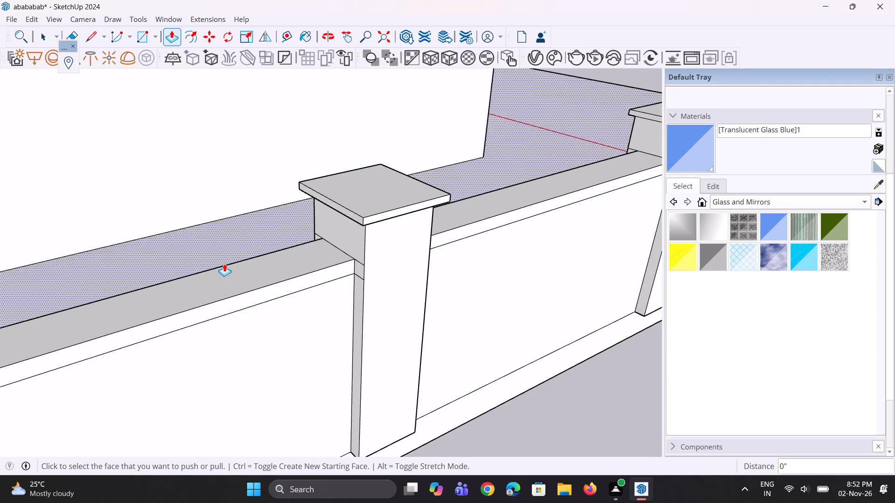
pyautogui.scroll(-10, 223, 264)
pyautogui.scroll(8, 448, 197)
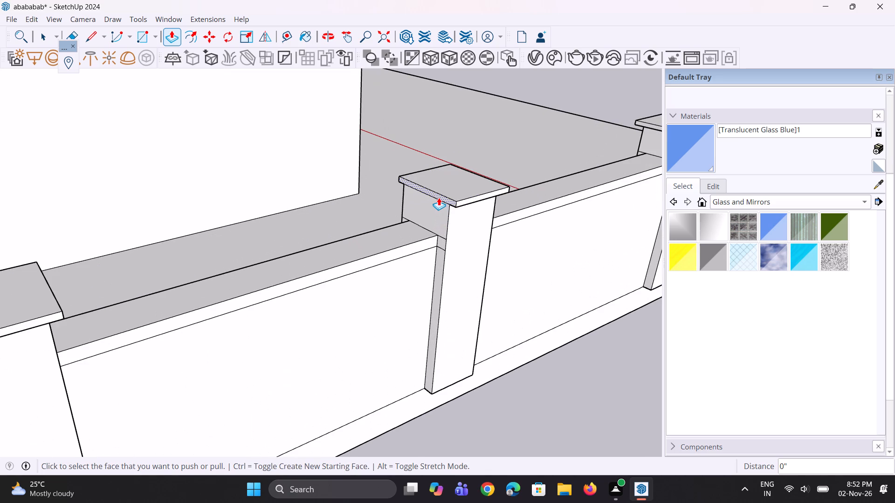
pyautogui.doubleClick(439, 197)
# Examine the capped posts along the boundary wall from outside and from the open end, and leave the Push/Pull tool.
pyautogui.moveTo(395, 227); pyautogui.dragTo(296, 244, button='middle')
pyautogui.scroll(-9, 287, 243)
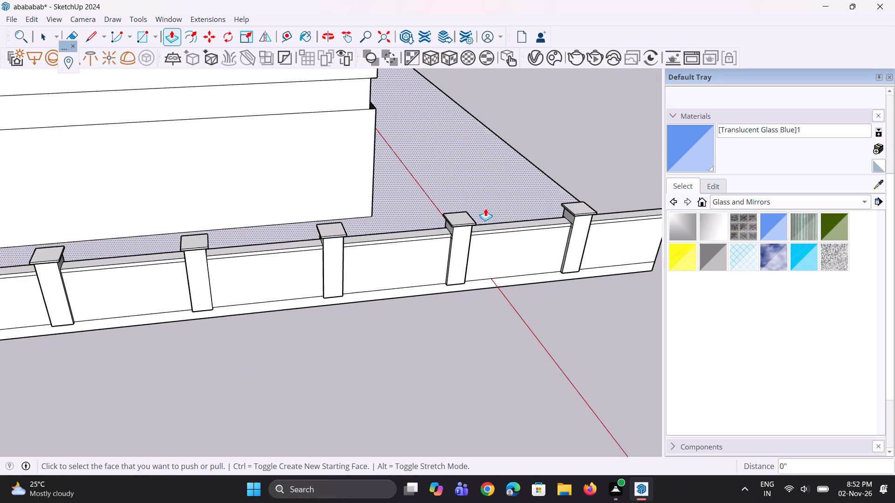
pyautogui.scroll(3, 522, 208)
pyautogui.scroll(12, 407, 234)
pyautogui.moveTo(414, 232); pyautogui.dragTo(301, 233, button='middle')
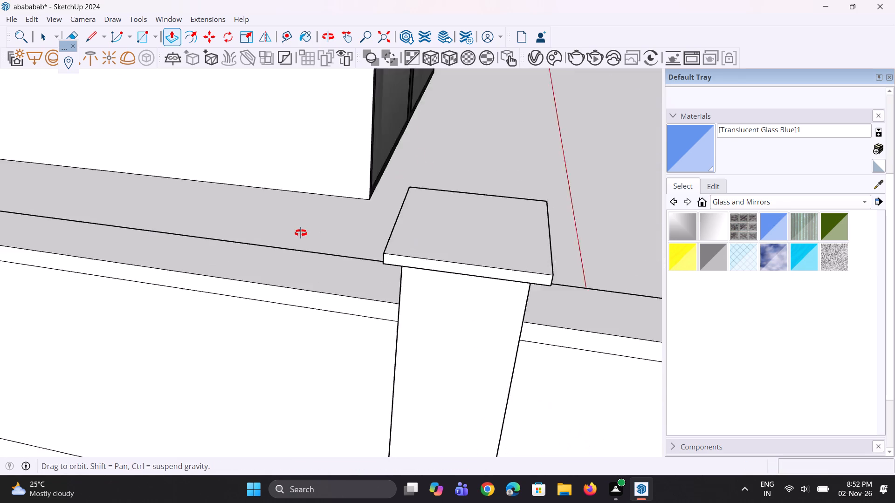
pyautogui.moveTo(301, 233); pyautogui.dragTo(245, 201, button='middle')
pyautogui.moveTo(275, 227); pyautogui.dragTo(258, 224, button='middle')
pyautogui.scroll(-8, 268, 210)
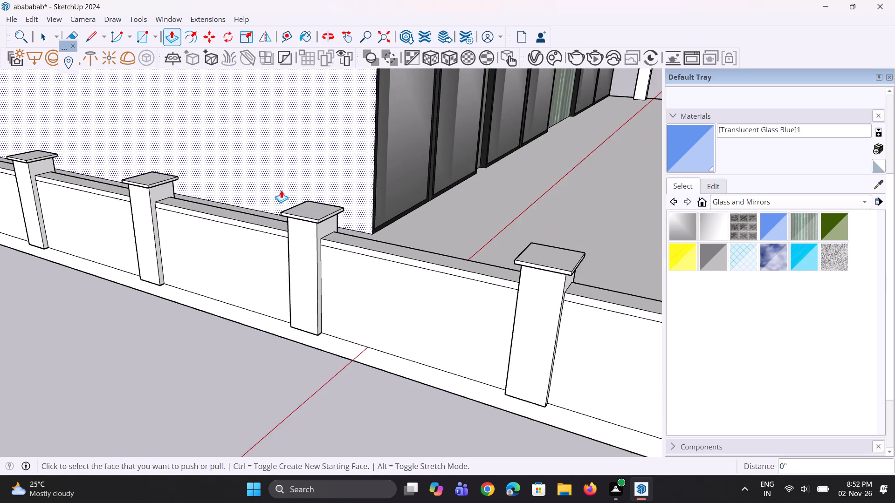
pyautogui.scroll(-4, 281, 190)
pyautogui.moveTo(421, 239); pyautogui.dragTo(268, 237, button='middle')
pyautogui.moveTo(362, 226); pyautogui.dragTo(262, 232, button='middle')
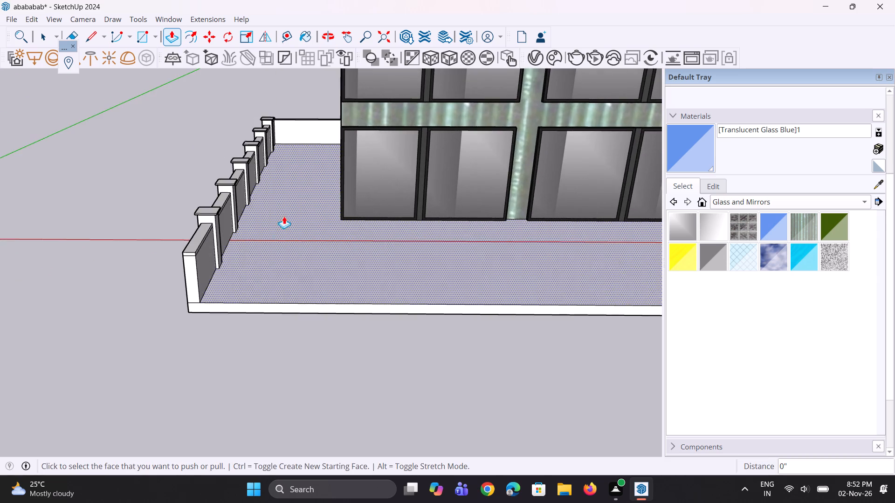
pyautogui.scroll(-5, 294, 209)
pyautogui.scroll(10, 258, 208)
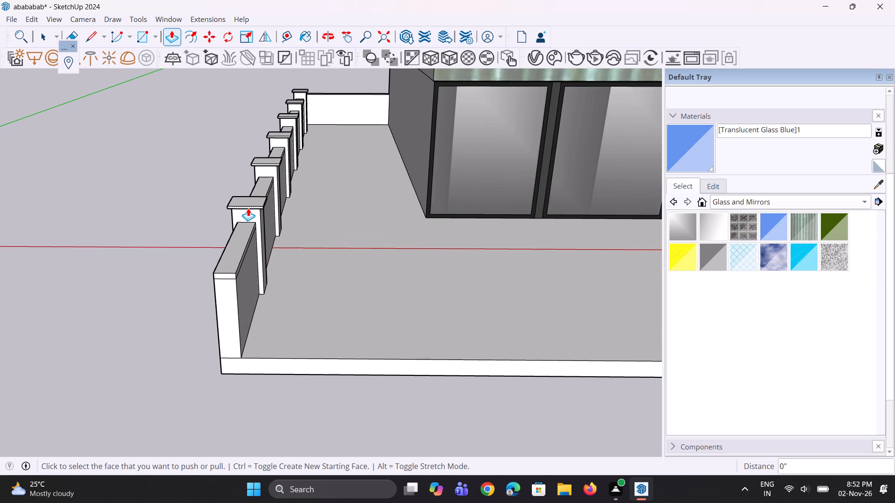
pyautogui.press('space')
pyautogui.press('space')
pyautogui.press('space')
pyautogui.press('space')
pyautogui.click(213, 189)
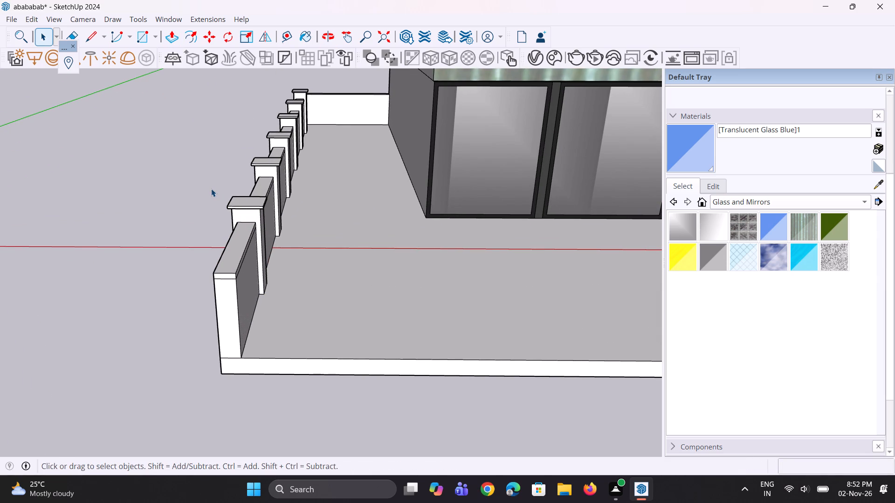
pyautogui.scroll(-6, 218, 193)
pyautogui.scroll(1, 262, 182)
pyautogui.moveTo(269, 194); pyautogui.dragTo(293, 247, button='middle')
pyautogui.scroll(-5, 293, 247)
pyautogui.moveTo(295, 272); pyautogui.dragTo(201, 224, button='middle')
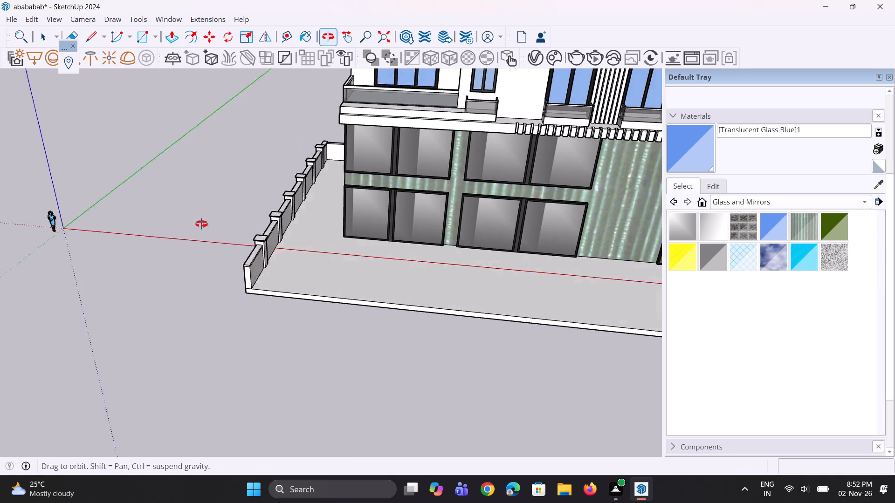
# Push the open end of the boundary wall and its coping back by 10 1/8".
pyautogui.moveTo(201, 224); pyautogui.dragTo(206, 214, button='middle')
pyautogui.scroll(7, 279, 251)
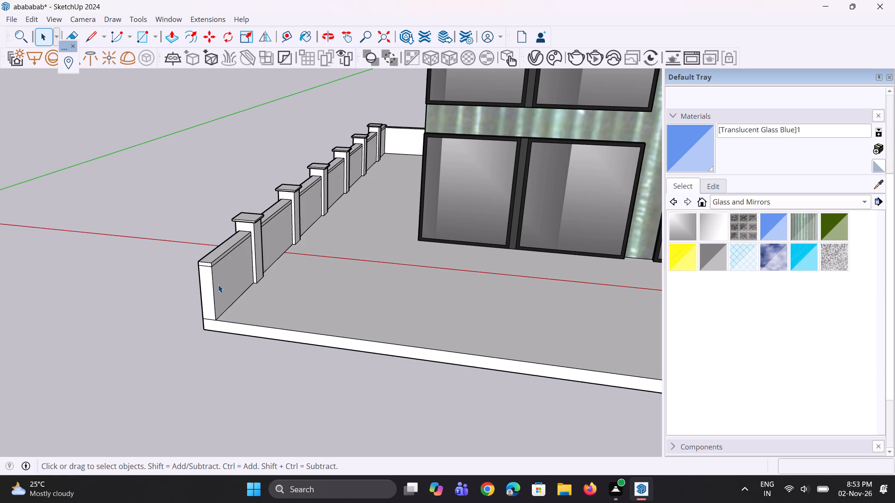
pyautogui.press('p')
pyautogui.scroll(2, 211, 283)
pyautogui.click(208, 295)
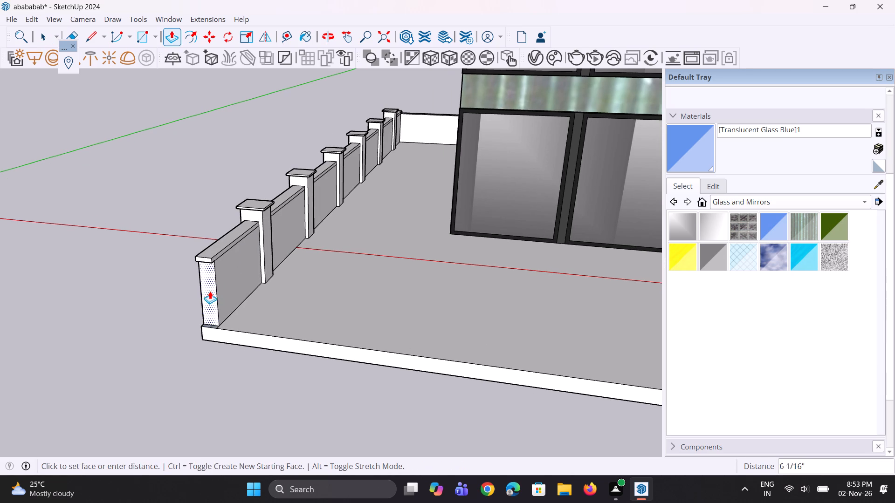
pyautogui.click(211, 288)
pyautogui.scroll(2, 210, 258)
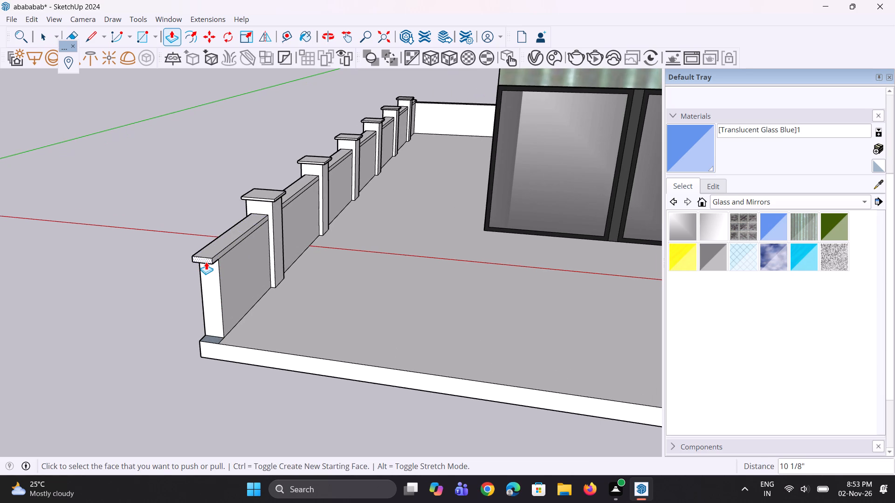
pyautogui.doubleClick(206, 262)
# Push the wall's open end face and the coping end back again by about 5 3/16".
pyautogui.scroll(-1, 206, 262)
pyautogui.scroll(2, 206, 282)
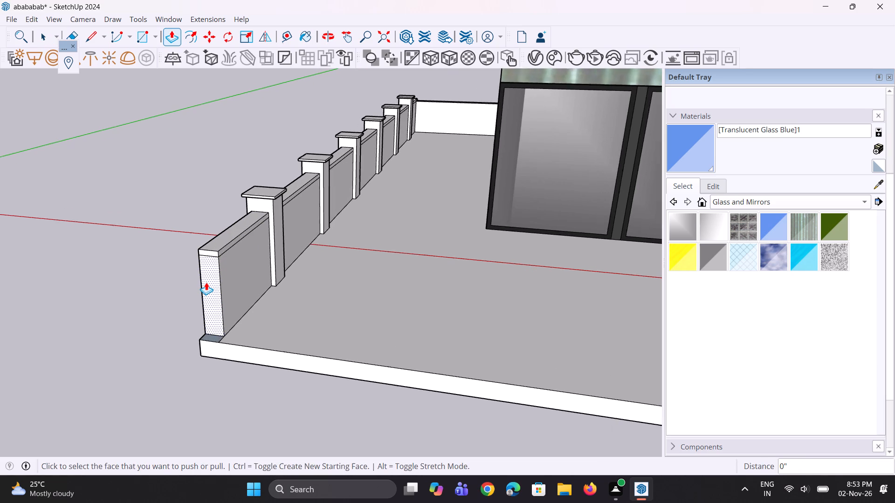
pyautogui.scroll(6, 206, 282)
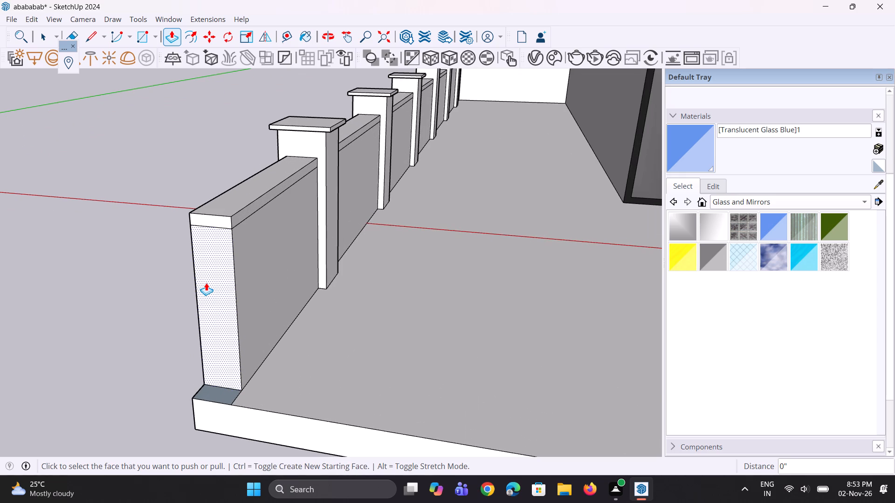
pyautogui.click(206, 283)
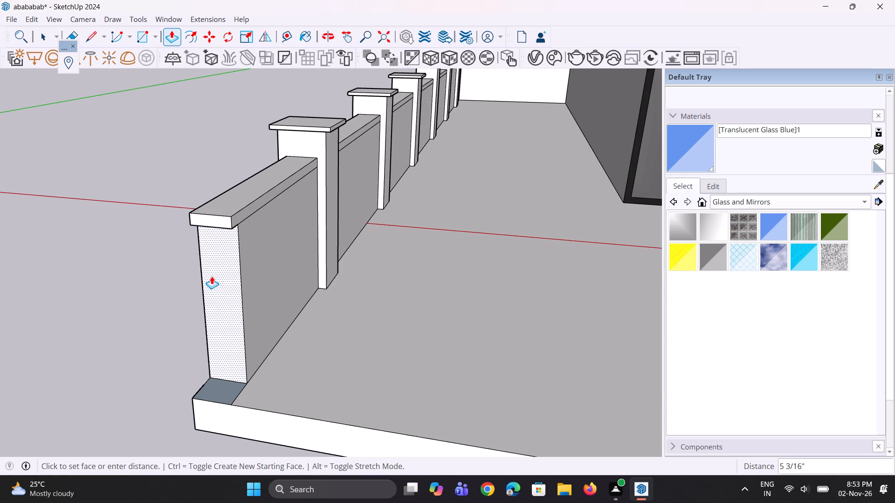
pyautogui.click(212, 275)
pyautogui.doubleClick(215, 220)
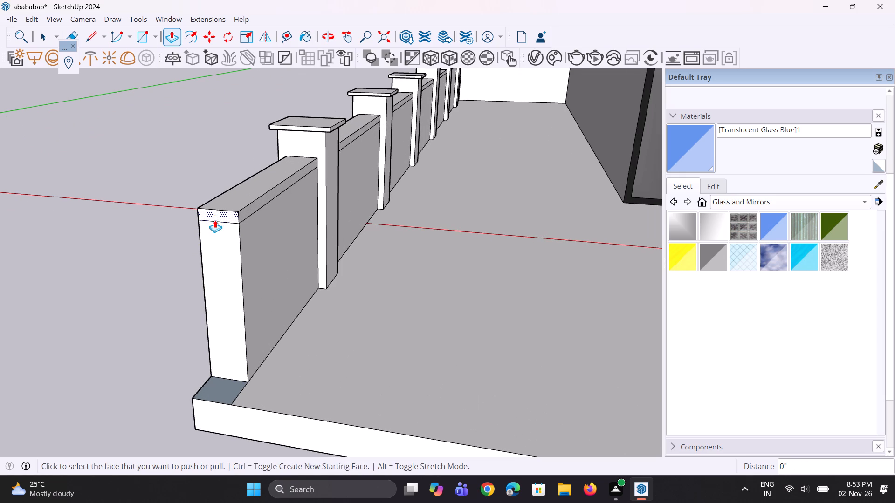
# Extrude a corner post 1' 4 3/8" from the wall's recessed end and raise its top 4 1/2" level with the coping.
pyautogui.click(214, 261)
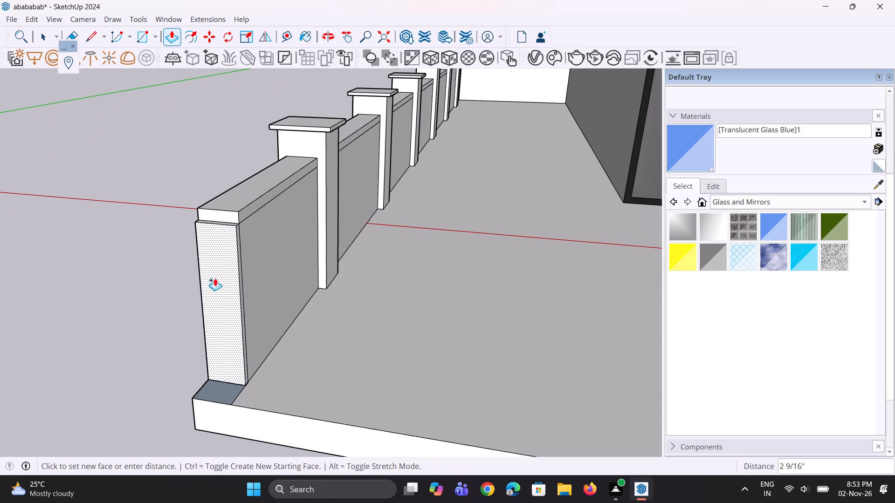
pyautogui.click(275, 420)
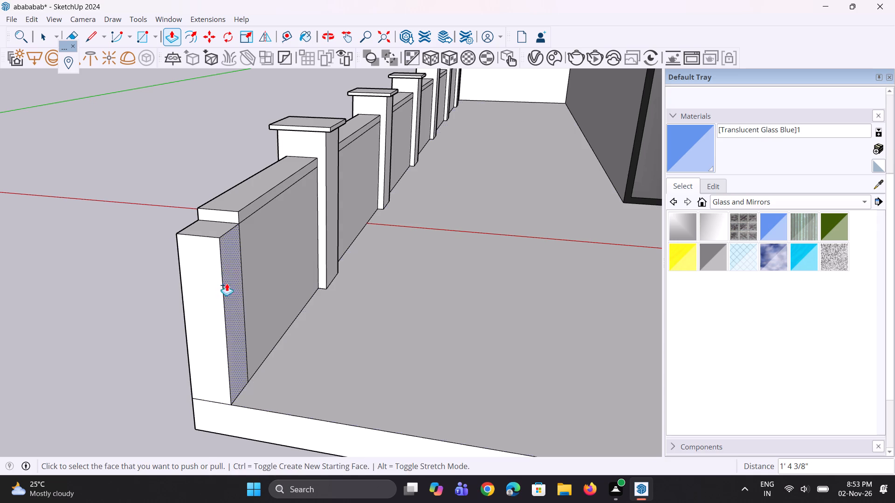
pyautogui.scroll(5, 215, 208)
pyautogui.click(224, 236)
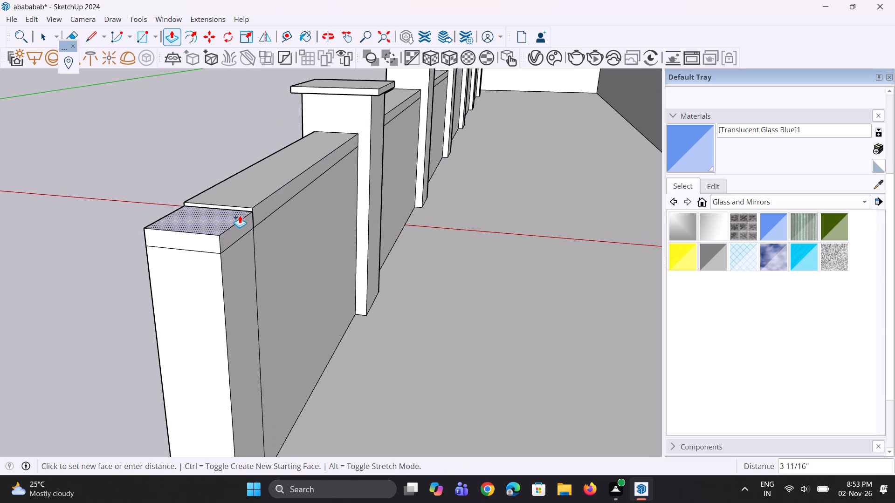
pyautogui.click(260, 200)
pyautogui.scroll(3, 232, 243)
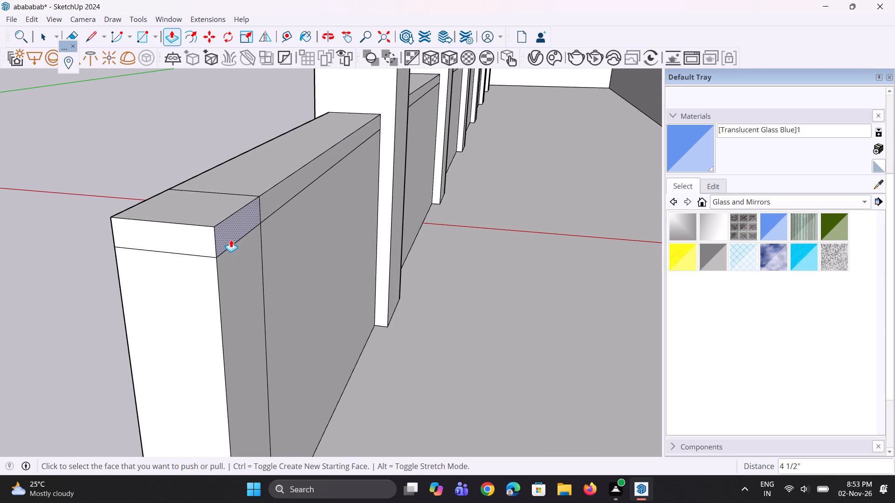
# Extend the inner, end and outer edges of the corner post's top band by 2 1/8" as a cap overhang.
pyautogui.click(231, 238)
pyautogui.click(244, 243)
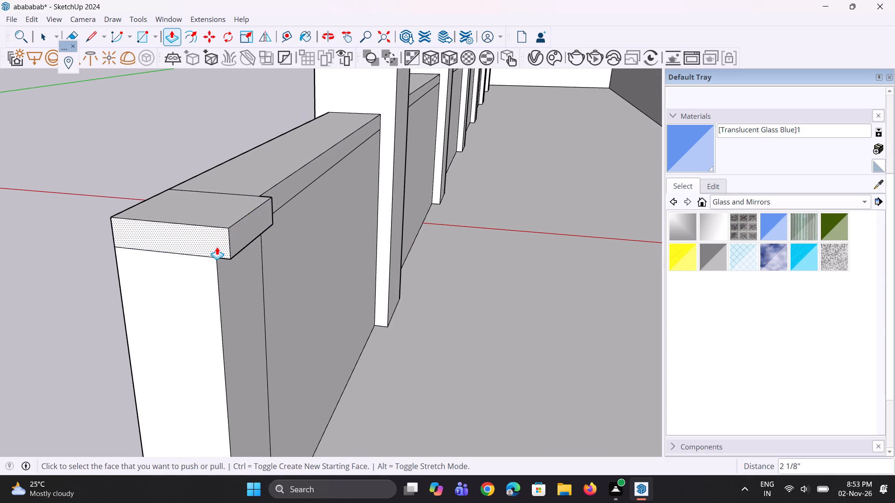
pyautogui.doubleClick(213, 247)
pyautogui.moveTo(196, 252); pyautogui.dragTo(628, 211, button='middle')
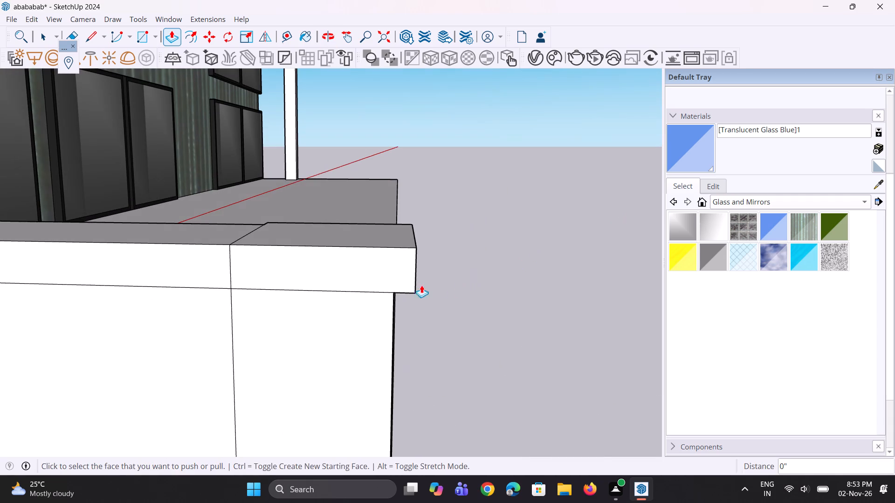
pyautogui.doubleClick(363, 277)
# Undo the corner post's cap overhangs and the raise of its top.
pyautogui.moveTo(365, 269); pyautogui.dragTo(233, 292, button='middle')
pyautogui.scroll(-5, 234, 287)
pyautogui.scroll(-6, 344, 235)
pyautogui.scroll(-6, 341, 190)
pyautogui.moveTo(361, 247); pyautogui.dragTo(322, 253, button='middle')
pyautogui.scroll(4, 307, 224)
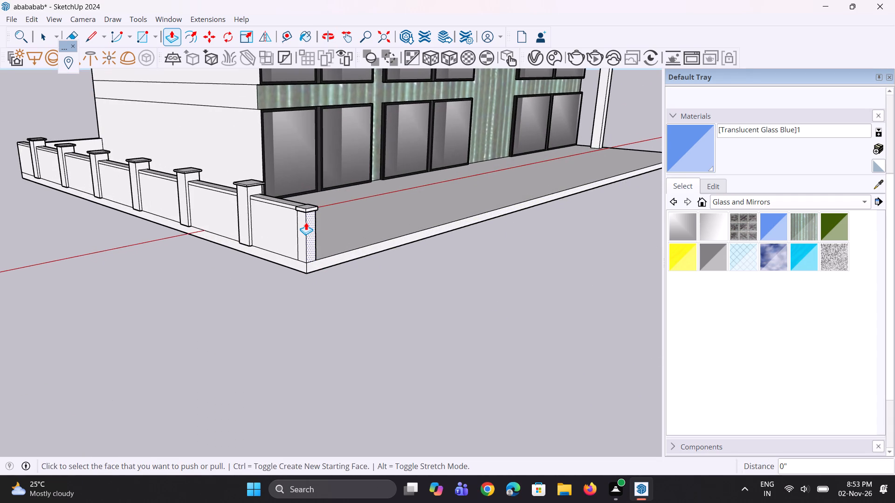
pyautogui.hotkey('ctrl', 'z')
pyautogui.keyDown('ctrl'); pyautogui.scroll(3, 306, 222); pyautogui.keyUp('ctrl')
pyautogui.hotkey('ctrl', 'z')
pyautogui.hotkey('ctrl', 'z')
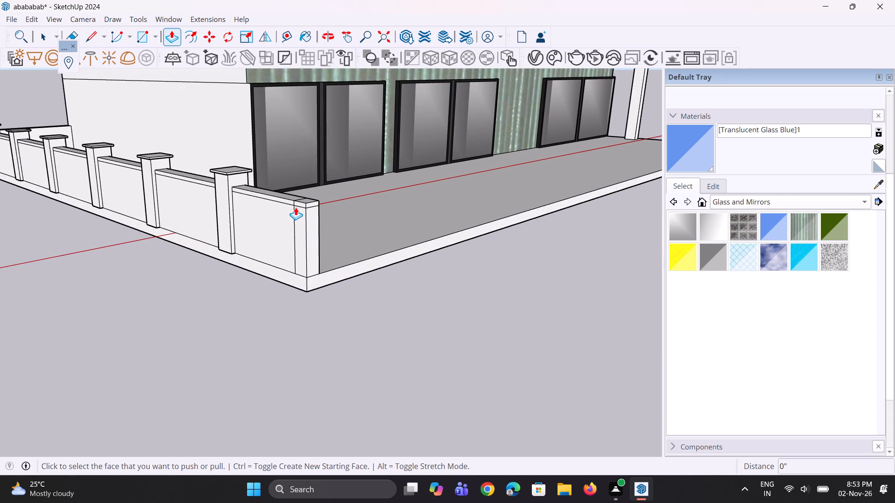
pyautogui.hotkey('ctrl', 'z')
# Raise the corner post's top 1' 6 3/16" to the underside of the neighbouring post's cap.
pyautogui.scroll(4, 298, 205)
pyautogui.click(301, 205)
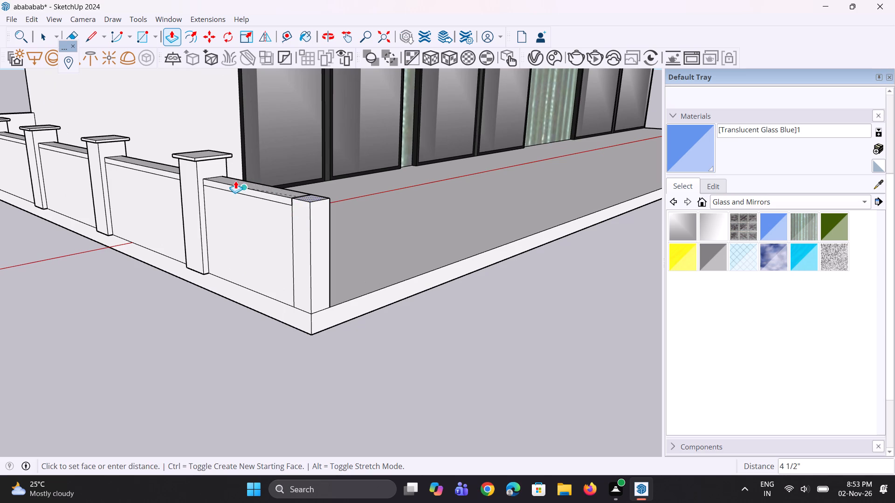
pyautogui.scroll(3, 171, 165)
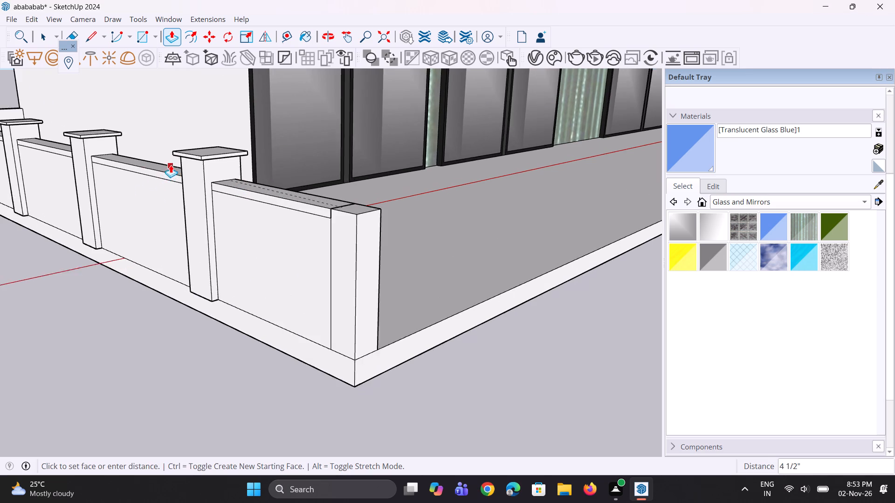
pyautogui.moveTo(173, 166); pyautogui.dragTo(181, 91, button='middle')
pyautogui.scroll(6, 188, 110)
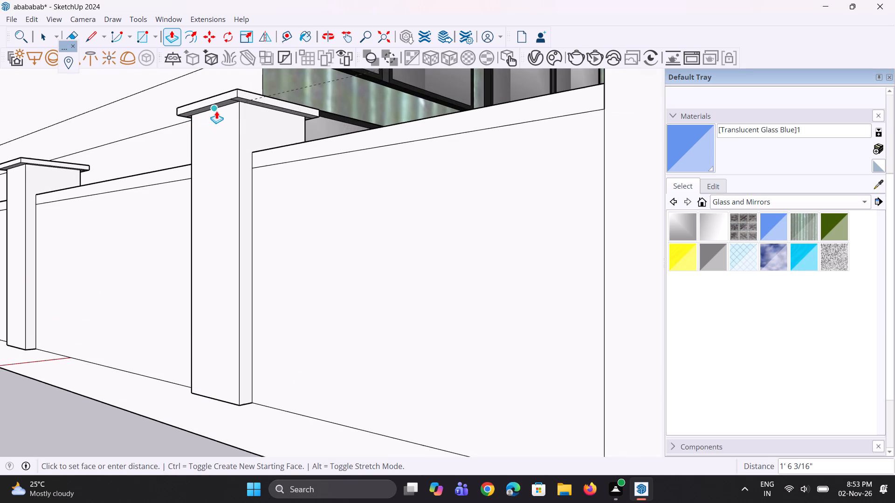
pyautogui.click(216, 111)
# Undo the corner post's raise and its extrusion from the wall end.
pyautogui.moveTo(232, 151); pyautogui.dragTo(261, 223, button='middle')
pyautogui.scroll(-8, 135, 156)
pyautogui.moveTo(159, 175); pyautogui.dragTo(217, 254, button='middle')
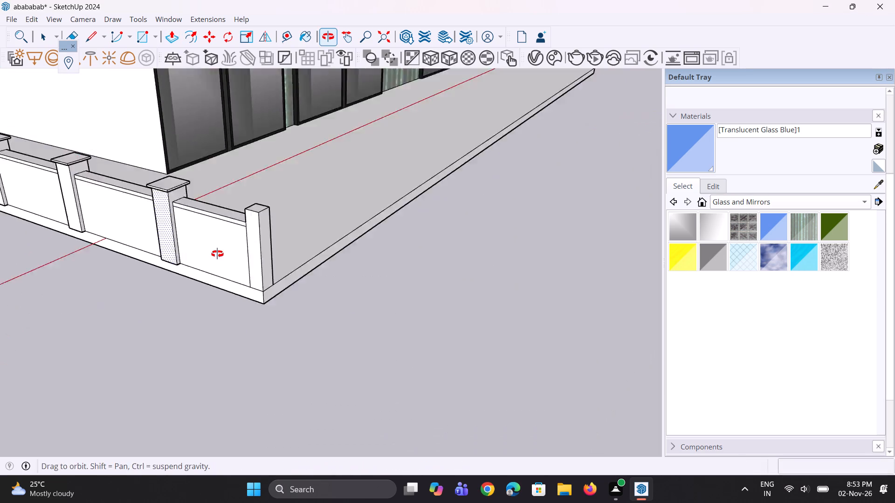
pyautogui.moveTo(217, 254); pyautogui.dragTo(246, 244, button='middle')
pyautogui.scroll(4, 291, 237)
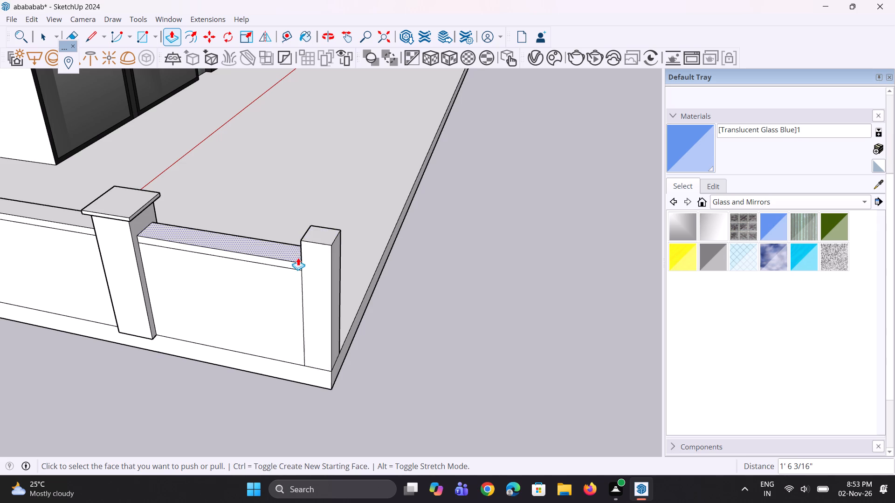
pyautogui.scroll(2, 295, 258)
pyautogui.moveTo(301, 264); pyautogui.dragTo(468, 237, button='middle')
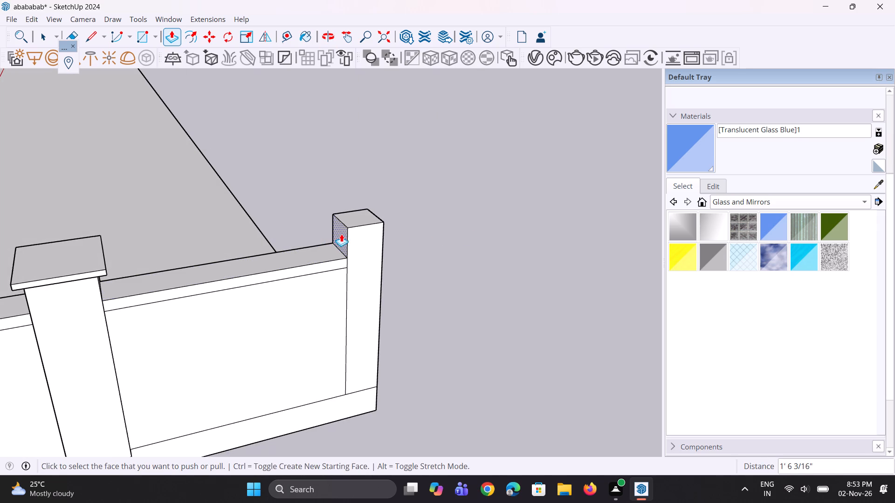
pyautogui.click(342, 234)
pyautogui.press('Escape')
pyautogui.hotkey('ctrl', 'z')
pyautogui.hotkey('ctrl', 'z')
# Push the wall's open end face and the coping end back by 4 3/4".
pyautogui.moveTo(276, 286); pyautogui.dragTo(155, 309, button='middle')
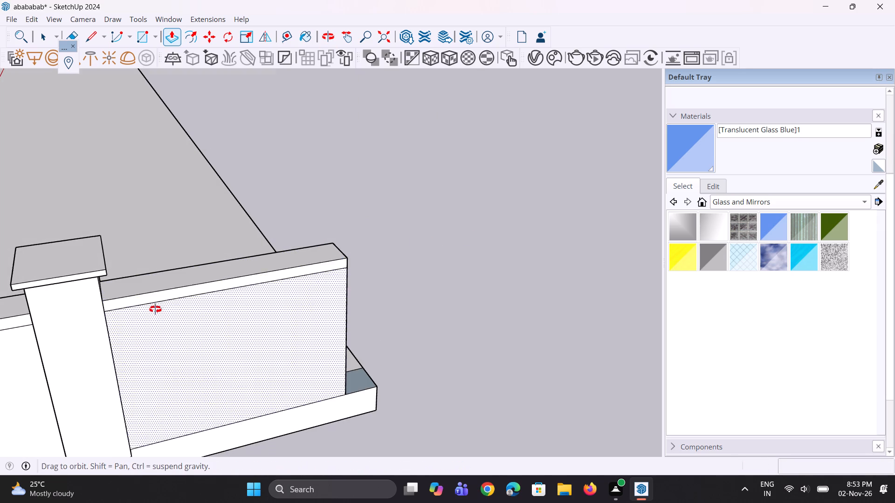
pyautogui.moveTo(155, 309); pyautogui.dragTo(59, 301, button='middle')
pyautogui.scroll(3, 264, 354)
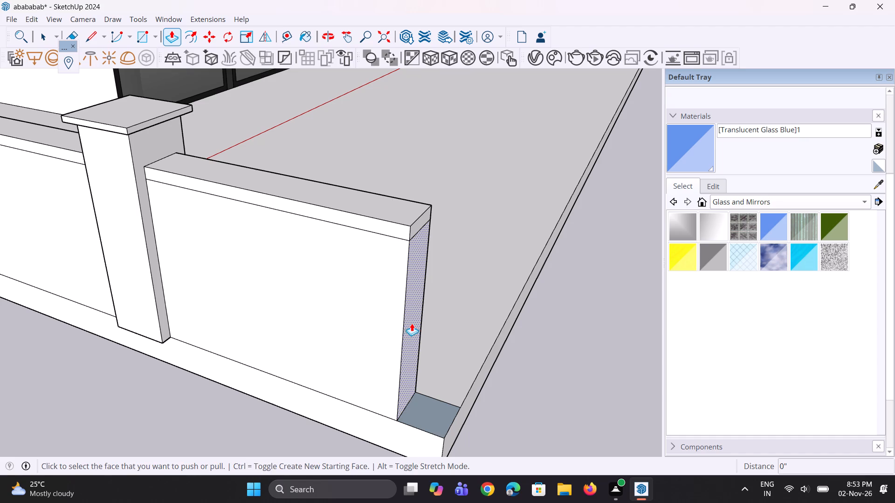
pyautogui.click(415, 323)
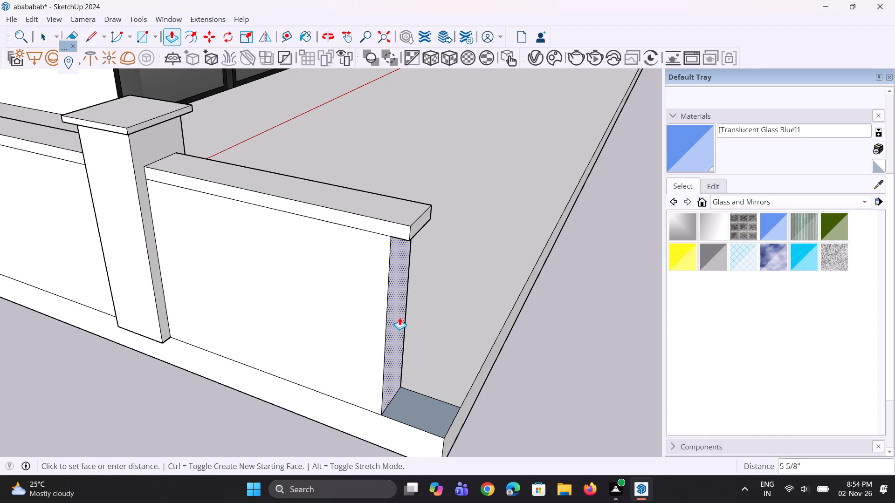
pyautogui.click(402, 318)
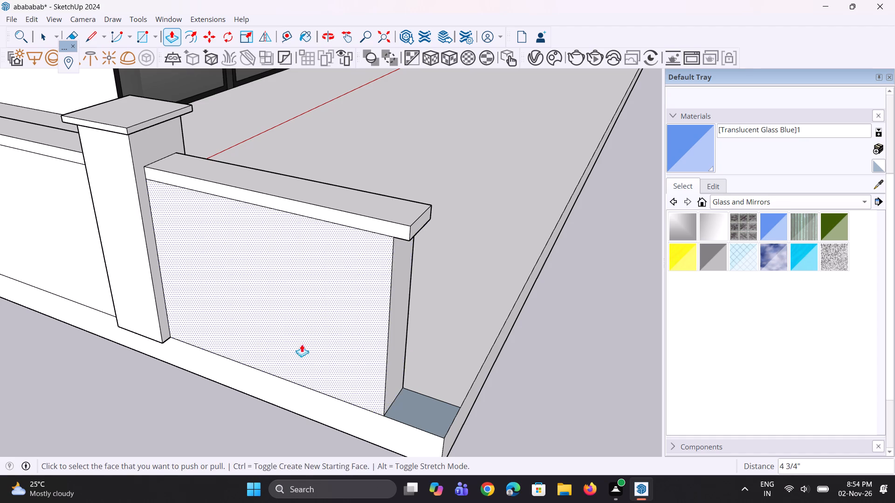
pyautogui.moveTo(243, 356); pyautogui.dragTo(329, 322, button='middle')
pyautogui.scroll(1, 329, 322)
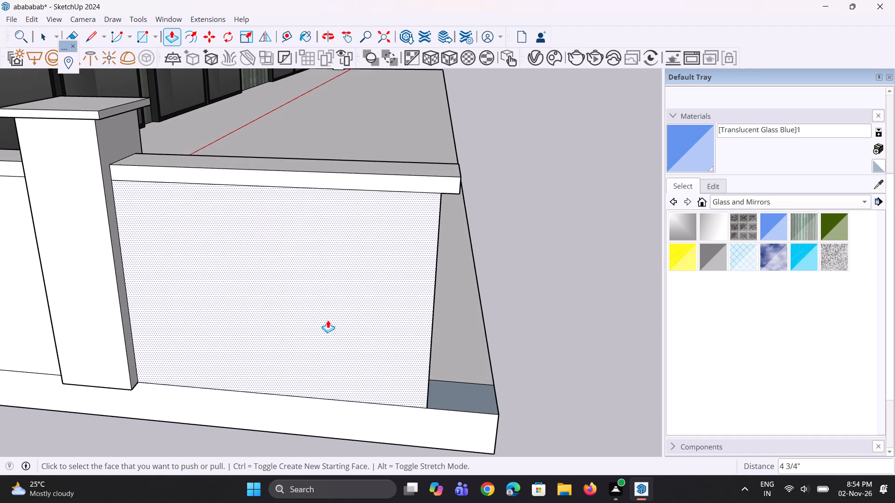
pyautogui.moveTo(414, 278); pyautogui.dragTo(208, 313, button='middle')
pyautogui.scroll(1, 209, 313)
pyautogui.scroll(2, 408, 222)
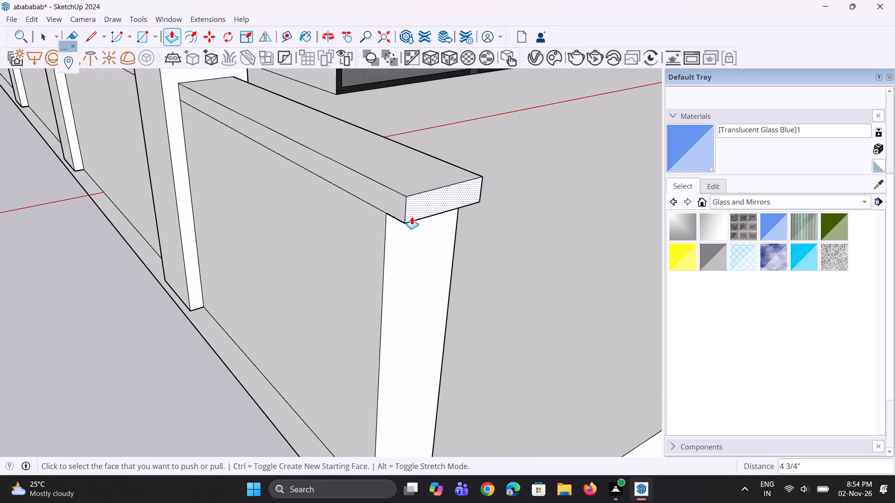
pyautogui.doubleClick(412, 217)
# Extrude a new corner post 1' 9 1/8" from the wall's end face out to the base corner.
pyautogui.scroll(-4, 385, 221)
pyautogui.scroll(-3, 416, 266)
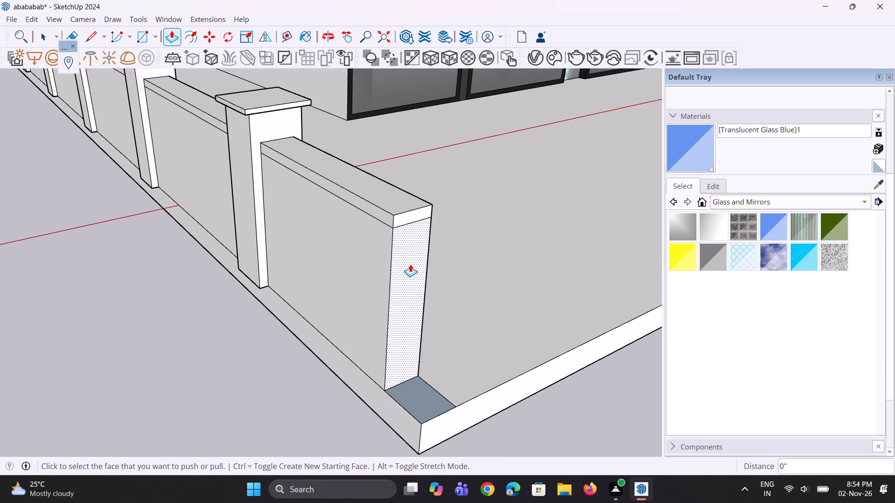
pyautogui.click(410, 264)
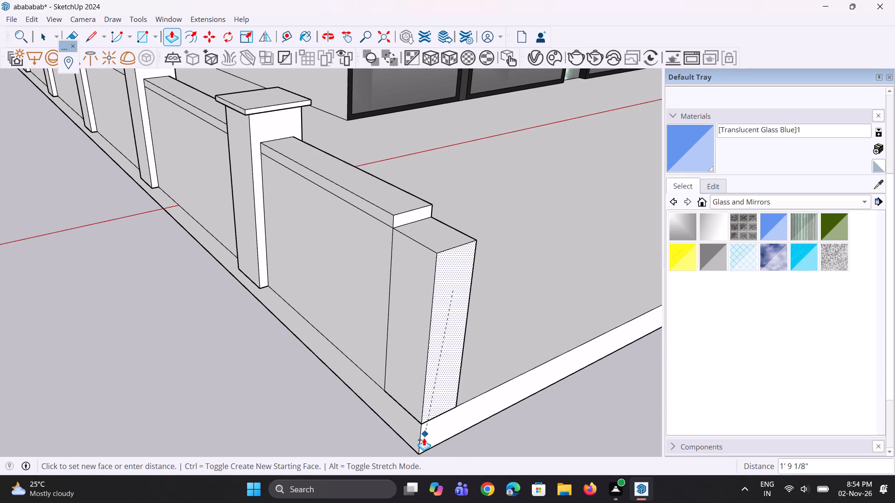
pyautogui.click(424, 438)
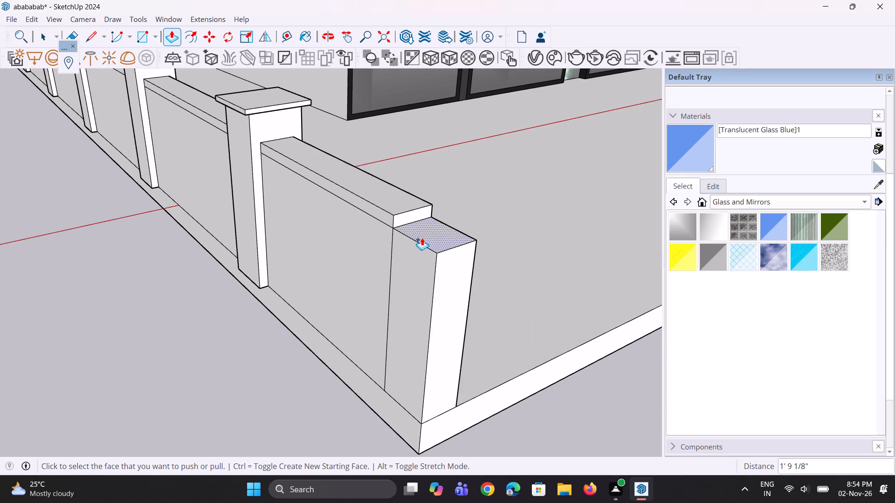
# Raise the corner post's top 1' 6 3/16" to the underside of the neighbouring post's cap.
pyautogui.click(422, 238)
pyautogui.scroll(-5, 413, 215)
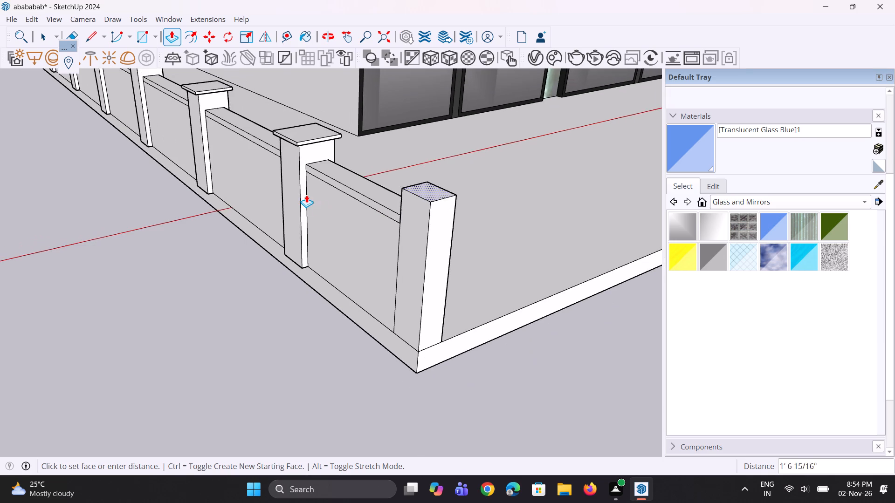
pyautogui.moveTo(304, 190); pyautogui.dragTo(292, 131, button='middle')
pyautogui.middleClick(290, 121)
pyautogui.scroll(6, 290, 117)
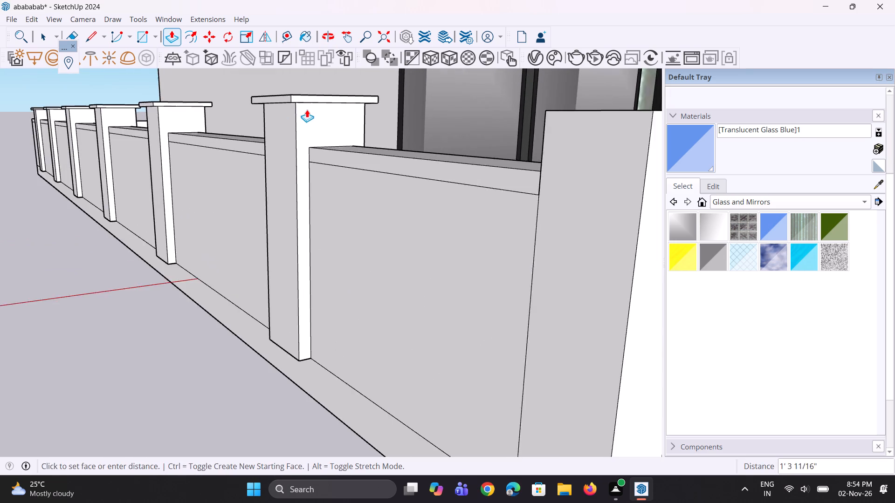
pyautogui.scroll(3, 307, 109)
pyautogui.moveTo(303, 104); pyautogui.dragTo(296, 65, button='middle')
pyautogui.scroll(3, 296, 77)
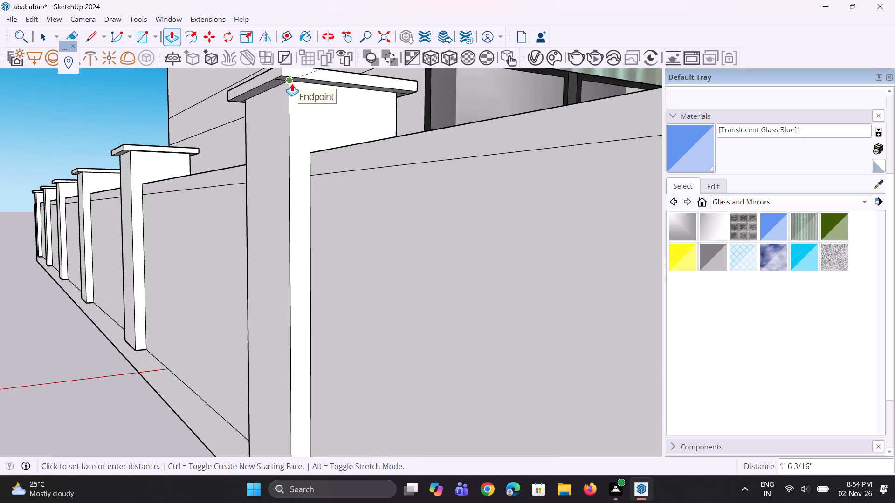
pyautogui.moveTo(292, 83); pyautogui.dragTo(292, 102)
pyautogui.scroll(-10, 296, 226)
pyautogui.moveTo(324, 146); pyautogui.dragTo(339, 225, button='middle')
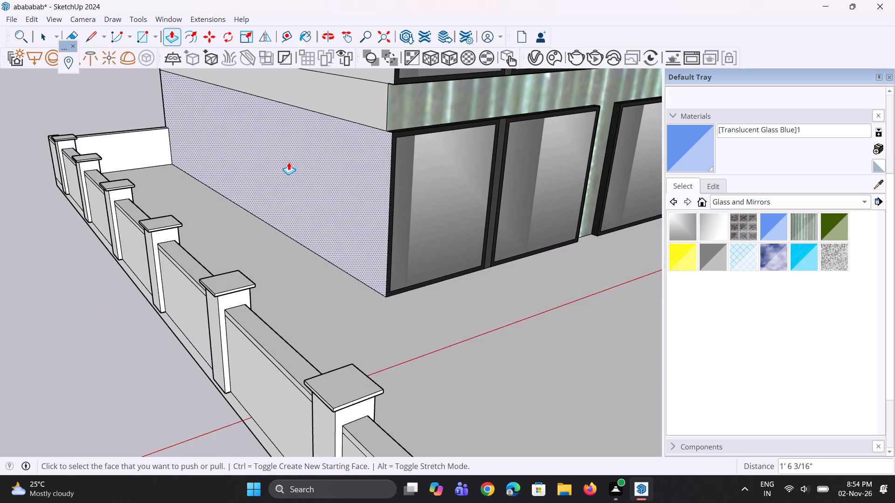
# Extrude a separate cap 2 3/16" above the corner post's top, level with the neighbouring post's cap.
pyautogui.scroll(-4, 288, 162)
pyautogui.scroll(3, 386, 295)
pyautogui.scroll(3, 372, 358)
pyautogui.click(370, 320)
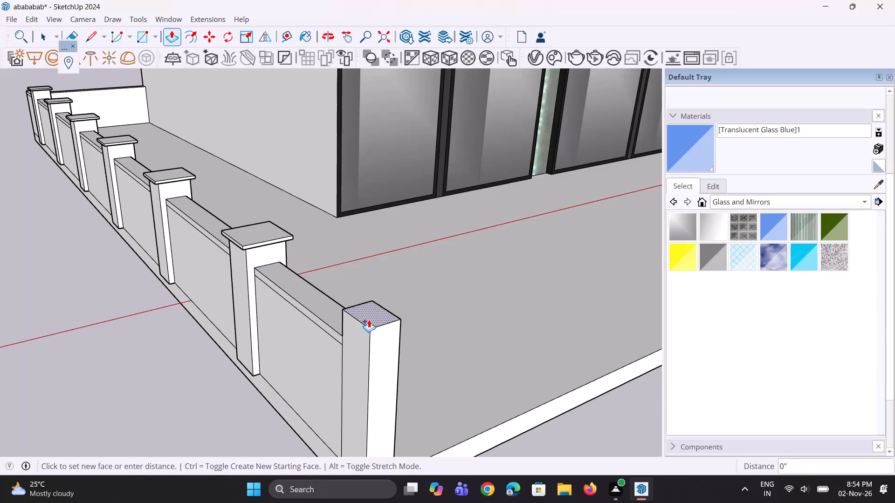
pyautogui.click(259, 239)
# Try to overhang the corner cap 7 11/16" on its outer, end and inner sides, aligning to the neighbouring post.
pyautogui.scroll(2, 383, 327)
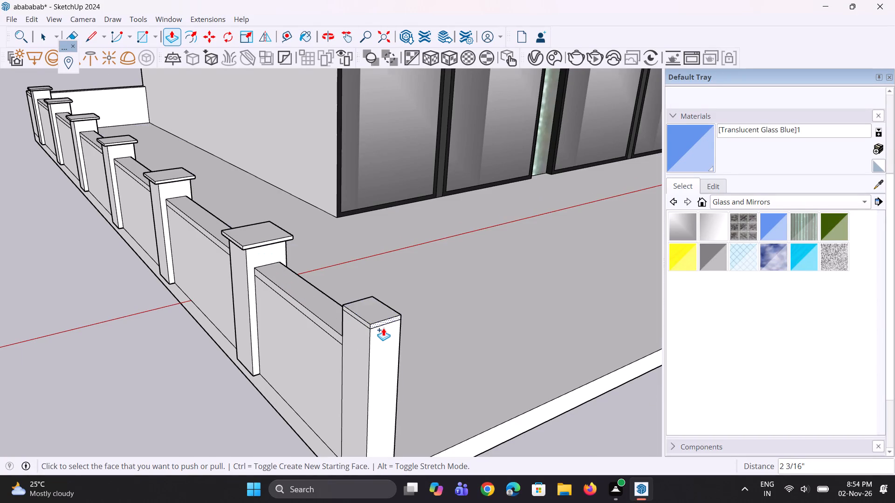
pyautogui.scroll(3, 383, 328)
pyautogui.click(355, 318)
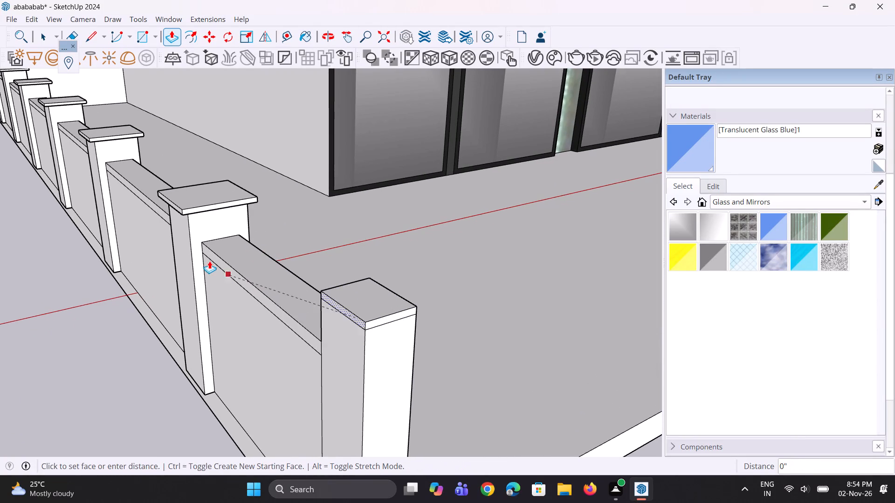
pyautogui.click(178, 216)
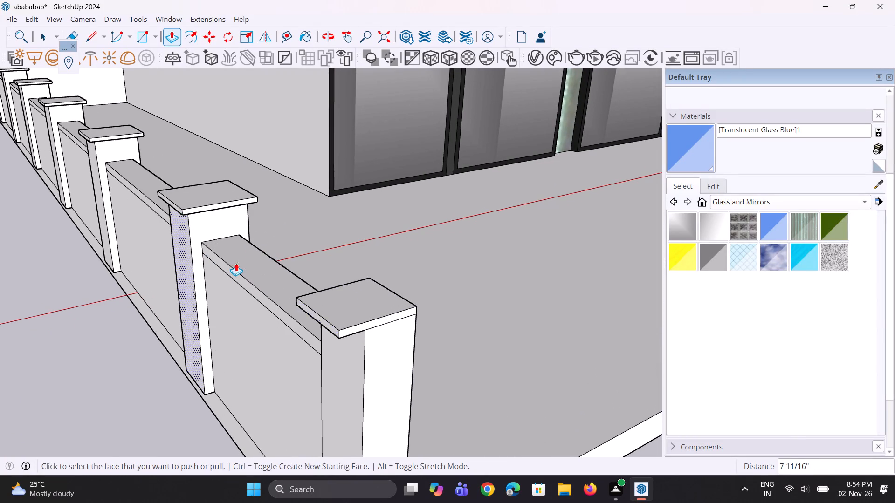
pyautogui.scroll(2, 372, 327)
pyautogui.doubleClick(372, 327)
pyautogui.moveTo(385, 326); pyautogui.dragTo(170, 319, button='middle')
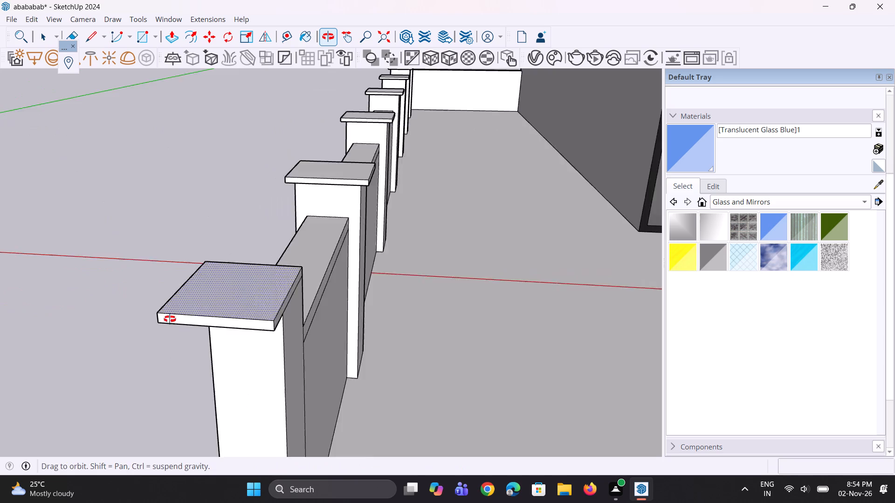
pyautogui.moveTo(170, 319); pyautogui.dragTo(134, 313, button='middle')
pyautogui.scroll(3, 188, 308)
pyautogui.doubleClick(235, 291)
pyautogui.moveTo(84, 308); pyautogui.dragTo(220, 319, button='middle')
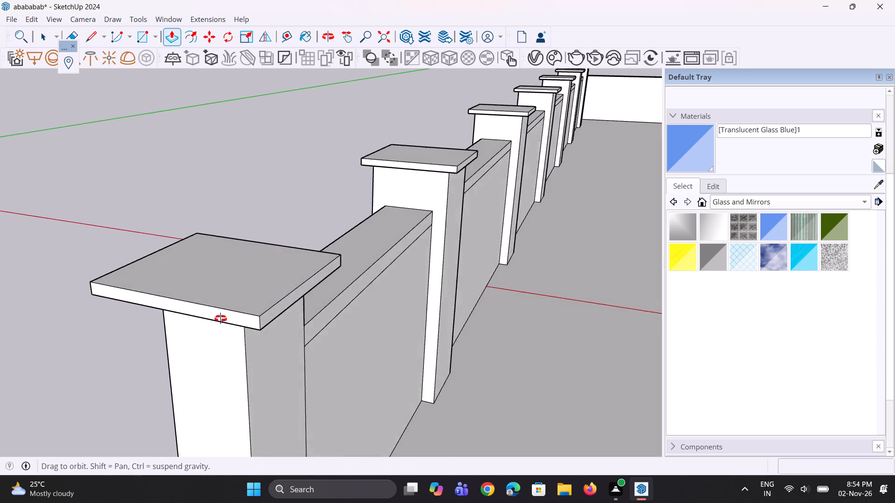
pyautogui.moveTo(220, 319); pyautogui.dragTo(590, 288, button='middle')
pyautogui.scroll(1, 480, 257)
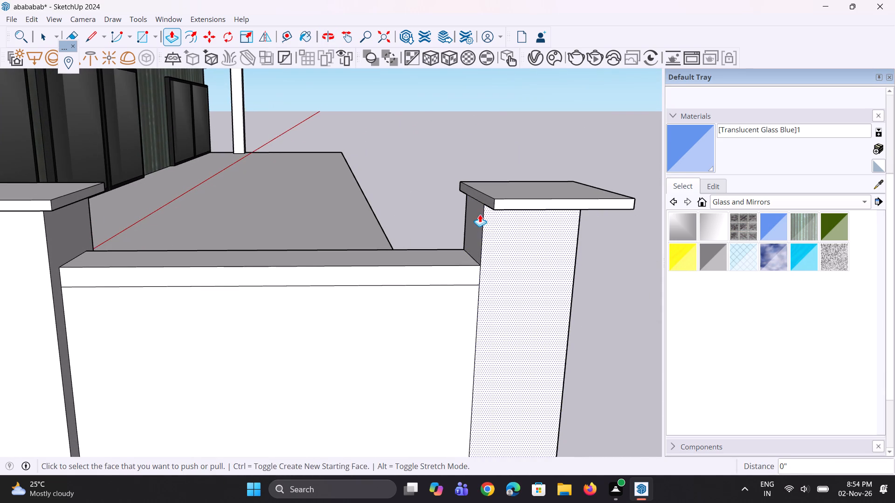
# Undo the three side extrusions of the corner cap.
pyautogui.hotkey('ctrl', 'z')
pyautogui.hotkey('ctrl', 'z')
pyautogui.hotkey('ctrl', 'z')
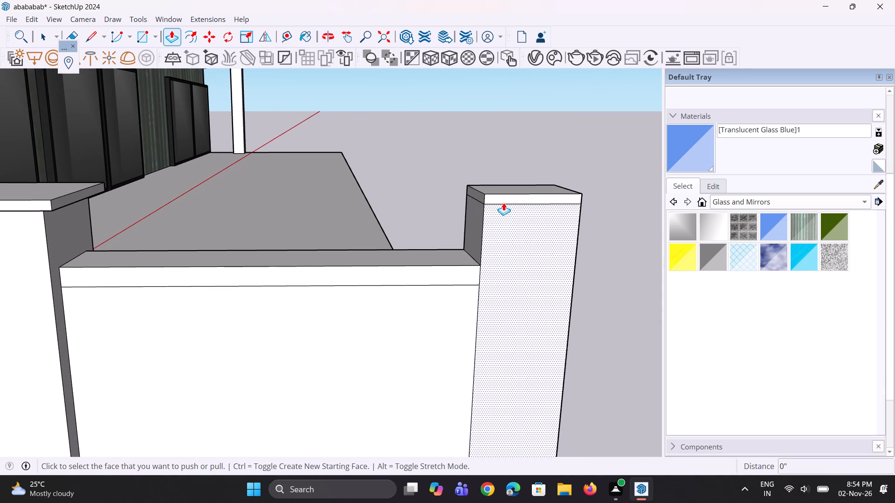
# Pull the corner post's outer face out 4 9/16" to line up with the neighbouring post's outer face.
pyautogui.click(503, 202)
pyautogui.press('Escape')
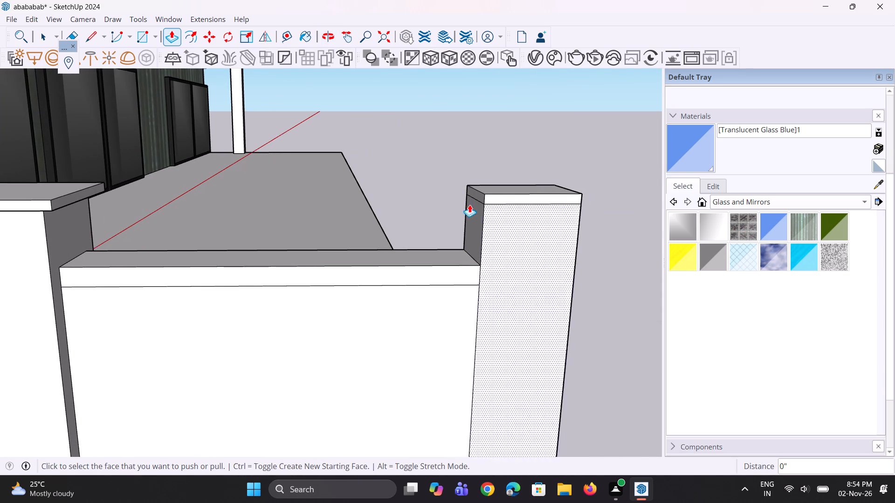
pyautogui.scroll(-4, 253, 208)
pyautogui.moveTo(295, 222); pyautogui.dragTo(305, 218, button='middle')
pyautogui.scroll(3, 361, 212)
pyautogui.scroll(3, 298, 202)
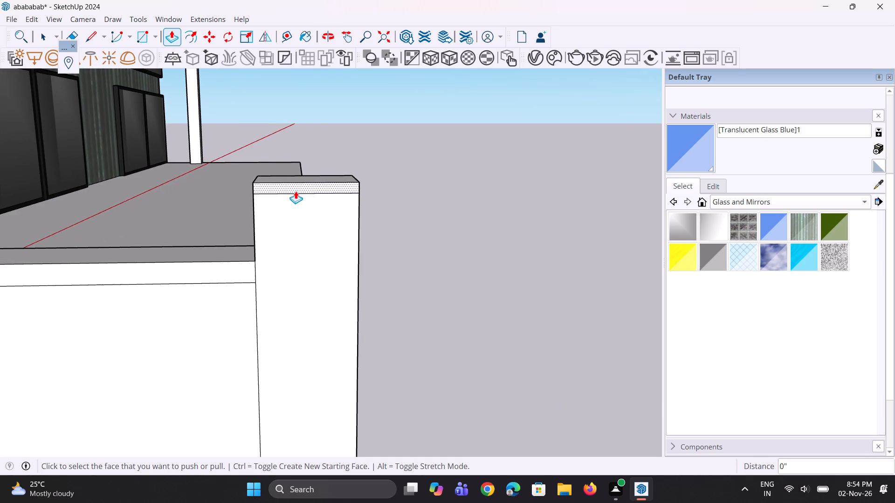
pyautogui.scroll(-10, 295, 237)
pyautogui.click(296, 286)
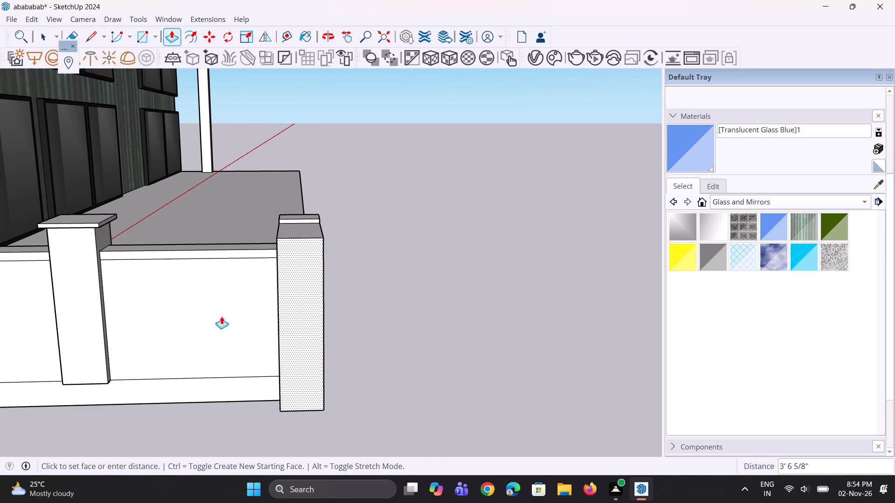
pyautogui.click(98, 300)
# Pull the corner post's inner face out 4 9/16" to line up with the neighbouring post's inner face.
pyautogui.moveTo(299, 275); pyautogui.dragTo(226, 297, button='middle')
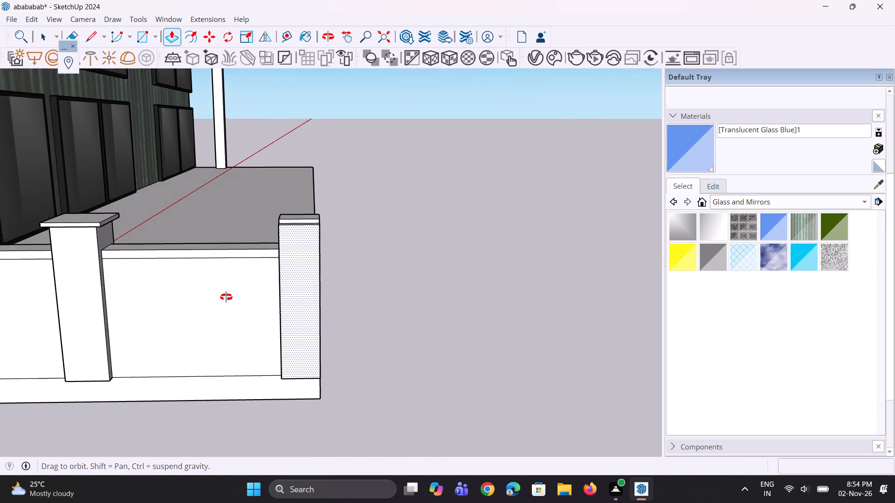
pyautogui.moveTo(226, 297); pyautogui.dragTo(85, 318, button='middle')
pyautogui.moveTo(270, 269); pyautogui.dragTo(58, 215, button='middle')
pyautogui.scroll(2, 249, 214)
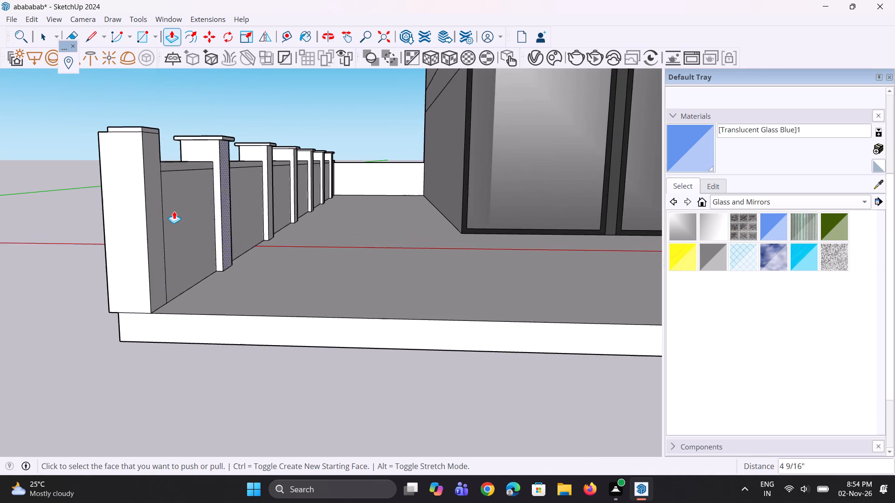
pyautogui.scroll(1, 174, 211)
pyautogui.doubleClick(153, 219)
pyautogui.moveTo(168, 193); pyautogui.dragTo(137, 255, button='middle')
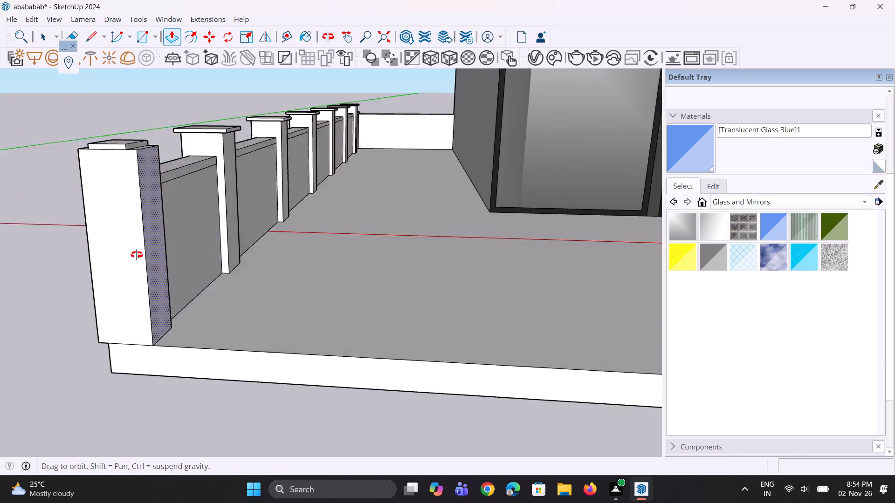
pyautogui.moveTo(137, 255); pyautogui.dragTo(107, 281, button='middle')
pyautogui.hotkey('ctrl', 'z')
pyautogui.click(112, 281)
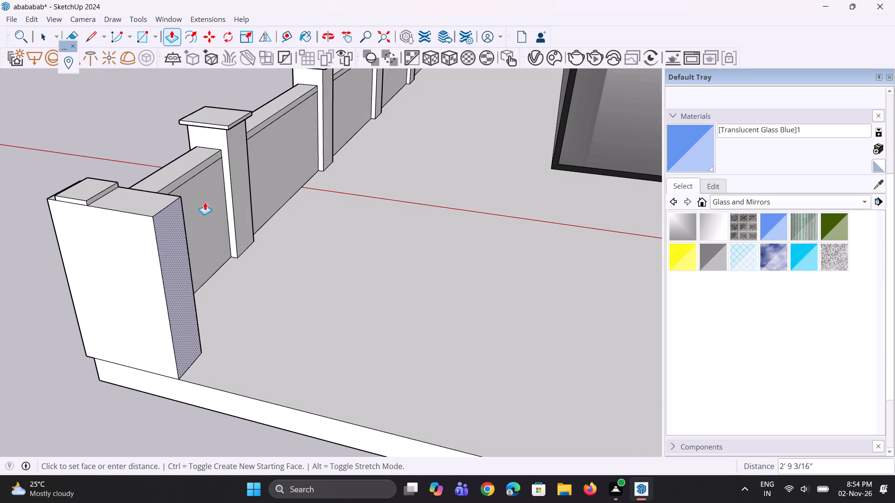
pyautogui.click(241, 153)
# Extend the corner cap's inner and outer sides by 4 9/16" each, flush with the widened post.
pyautogui.scroll(2, 109, 184)
pyautogui.scroll(2, 83, 212)
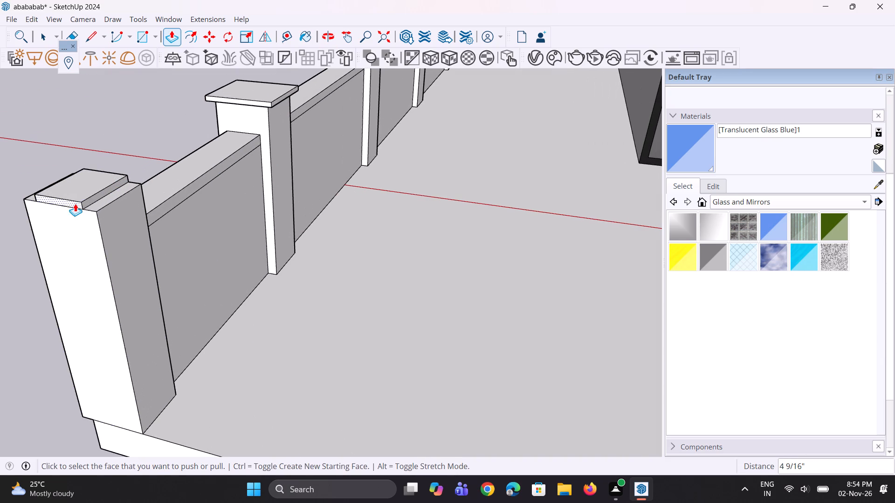
pyautogui.doubleClick(93, 200)
pyautogui.moveTo(79, 226); pyautogui.dragTo(312, 216, button='middle')
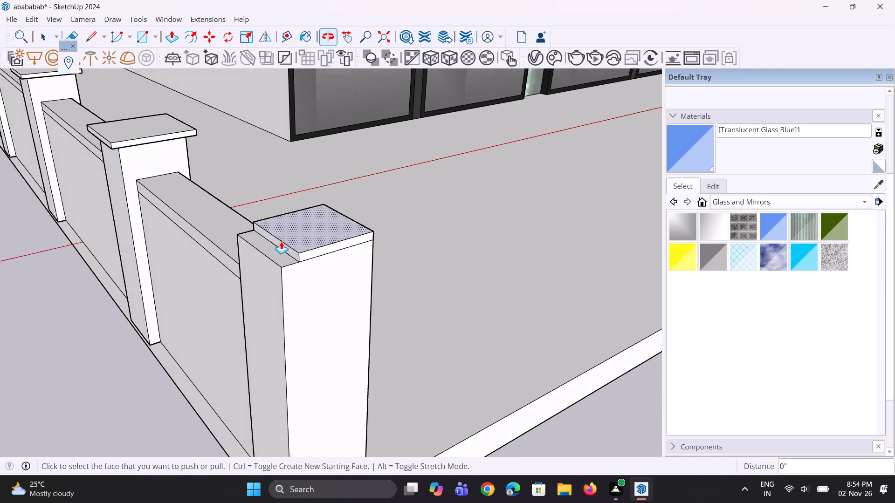
pyautogui.scroll(2, 281, 242)
pyautogui.doubleClick(279, 247)
pyautogui.moveTo(235, 270); pyautogui.dragTo(248, 256, button='middle')
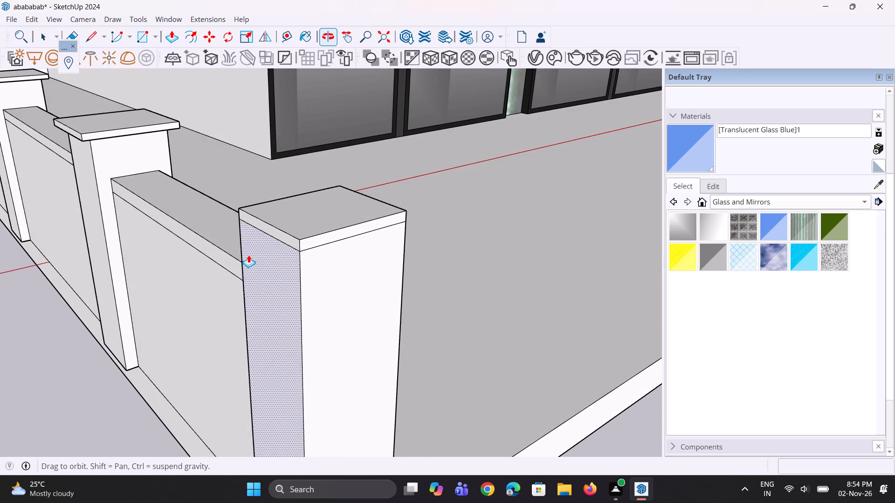
# Overhang the corner cap 3 1/8" on all four sides to match the neighbouring post's cap.
pyautogui.click(259, 220)
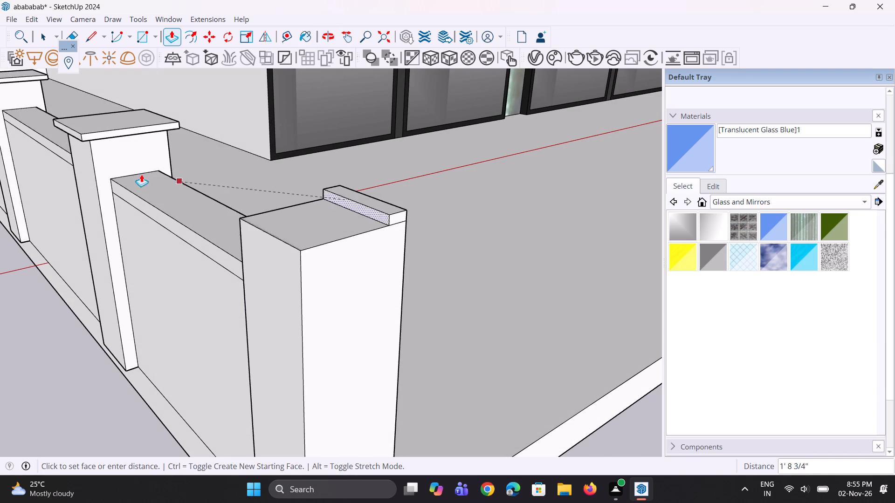
pyautogui.click(72, 139)
pyautogui.scroll(2, 328, 233)
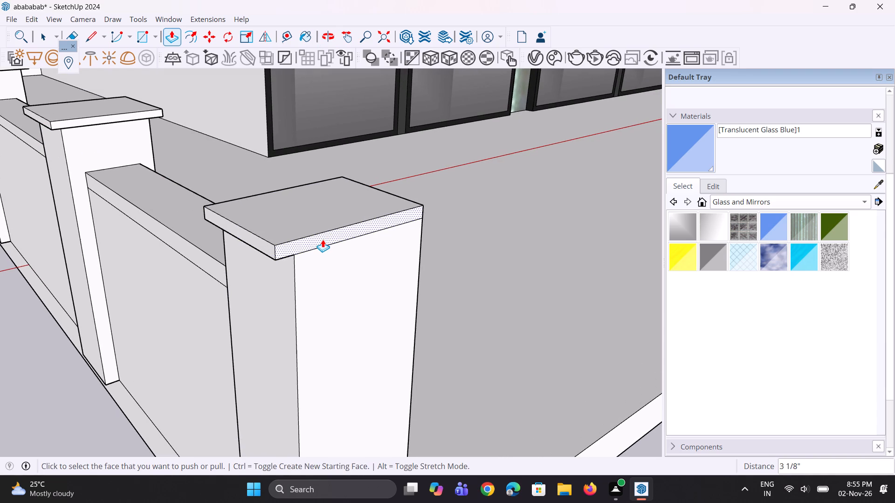
pyautogui.doubleClick(323, 239)
pyautogui.moveTo(249, 225); pyautogui.dragTo(605, 240, button='middle')
pyautogui.scroll(2, 404, 234)
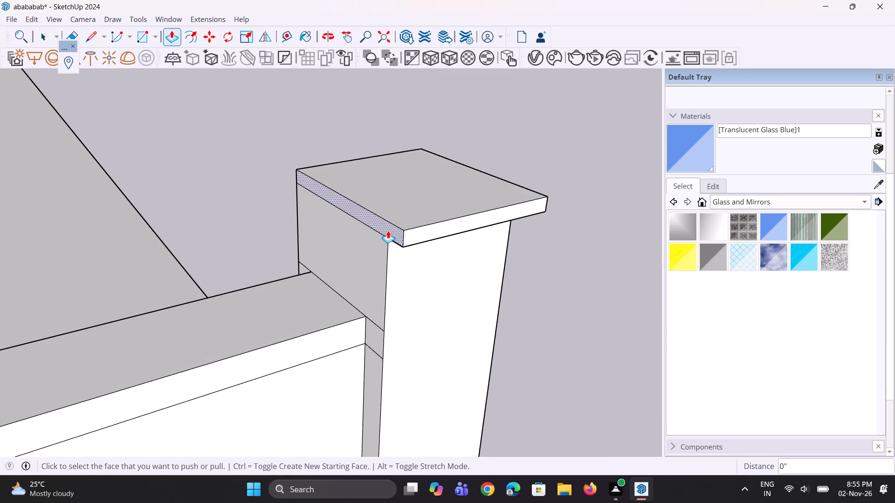
pyautogui.doubleClick(388, 231)
pyautogui.moveTo(412, 231); pyautogui.dragTo(165, 276, button='middle')
pyautogui.moveTo(326, 253); pyautogui.dragTo(149, 270, button='middle')
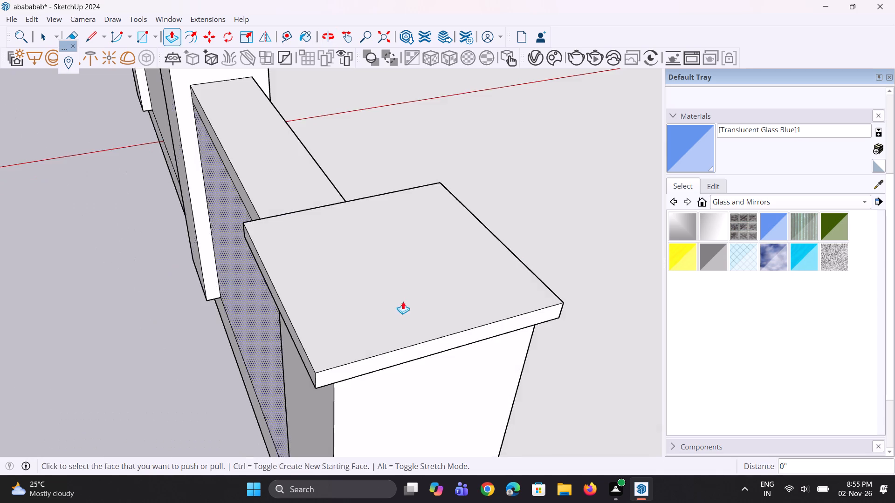
pyautogui.moveTo(399, 301); pyautogui.dragTo(197, 272, button='middle')
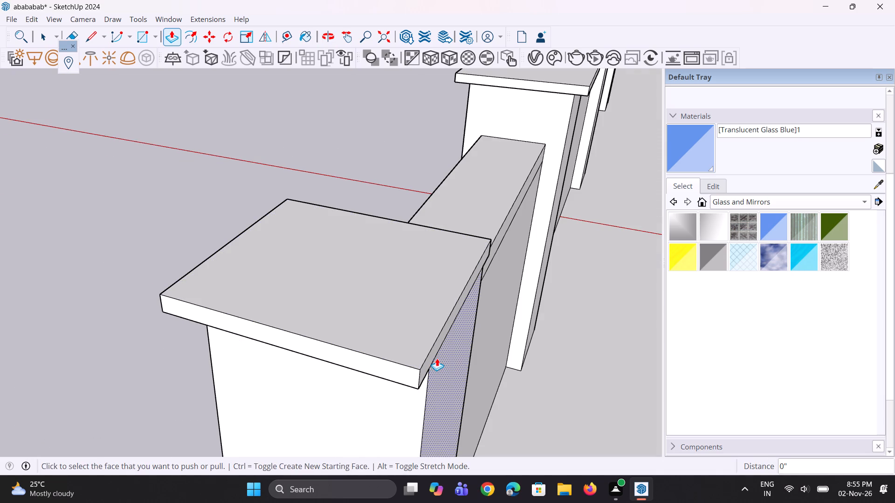
pyautogui.doubleClick(434, 356)
# Examine the capped corner post and the adjoining open edge of the plot base.
pyautogui.moveTo(392, 325); pyautogui.dragTo(149, 259, button='middle')
pyautogui.scroll(1, 172, 252)
pyautogui.middleClick(275, 258)
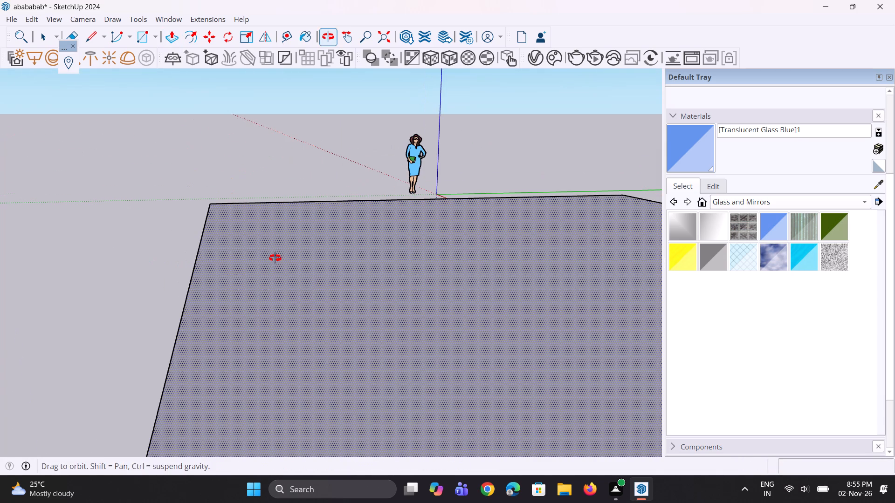
pyautogui.press('Escape')
pyautogui.scroll(-5, 259, 215)
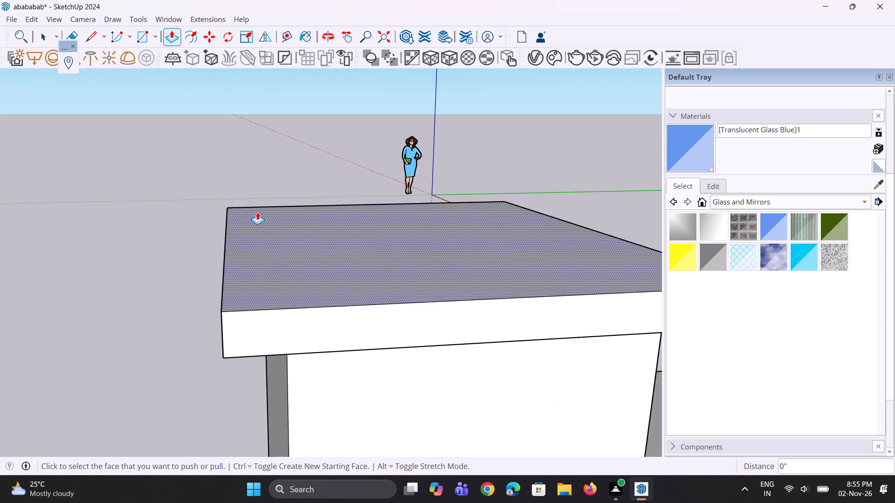
pyautogui.scroll(-4, 256, 211)
pyautogui.scroll(-11, 224, 165)
pyautogui.moveTo(227, 177); pyautogui.dragTo(290, 171, button='middle')
pyautogui.scroll(1, 255, 177)
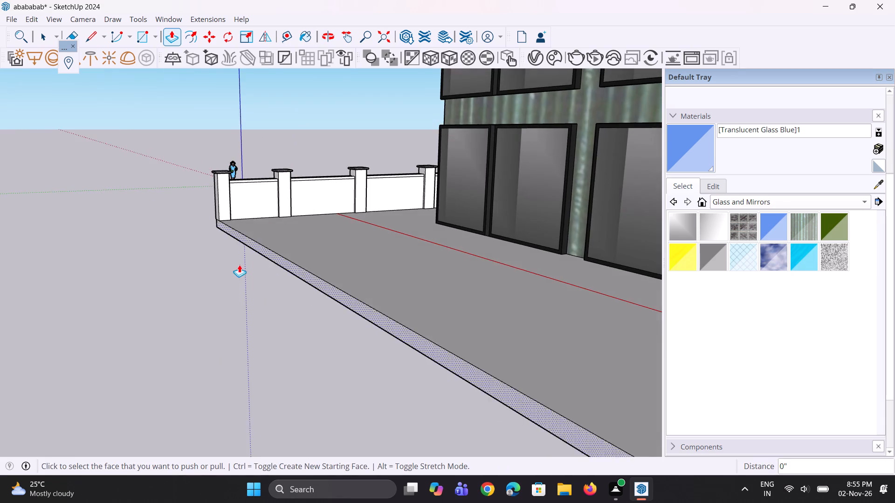
pyautogui.scroll(4, 238, 265)
pyautogui.scroll(3, 197, 190)
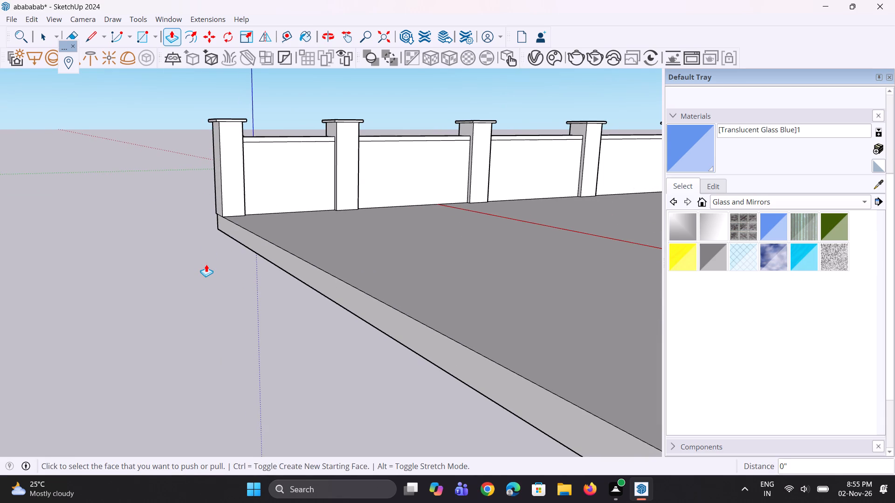
# Copy the top edge of the plot base's open side 8" inward from the corner post.
pyautogui.press('space')
pyautogui.press('space')
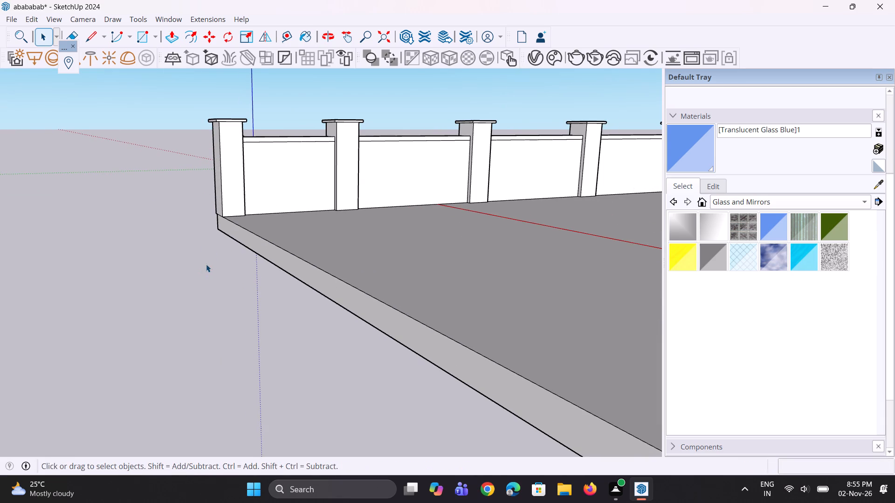
pyautogui.moveTo(225, 231); pyautogui.dragTo(201, 300, button='middle')
pyautogui.scroll(2, 224, 260)
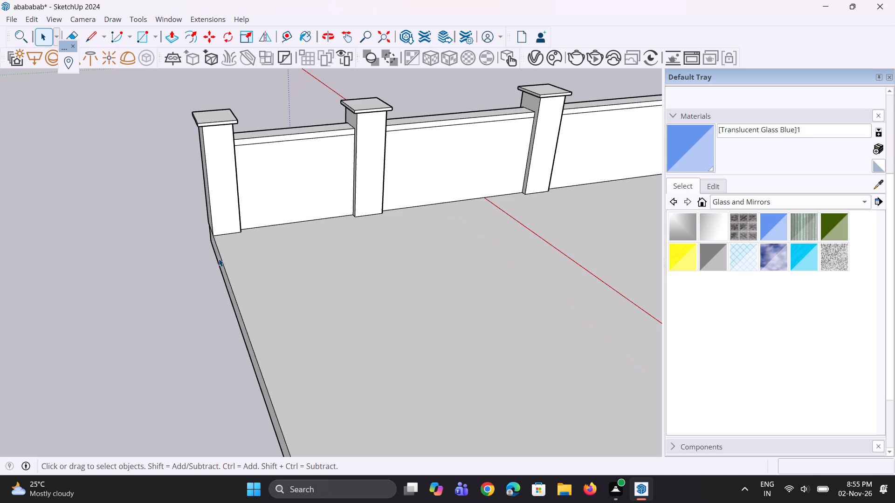
pyautogui.click(221, 258)
pyautogui.press('m')
pyautogui.scroll(3, 214, 238)
pyautogui.click(214, 237)
pyautogui.click(221, 235)
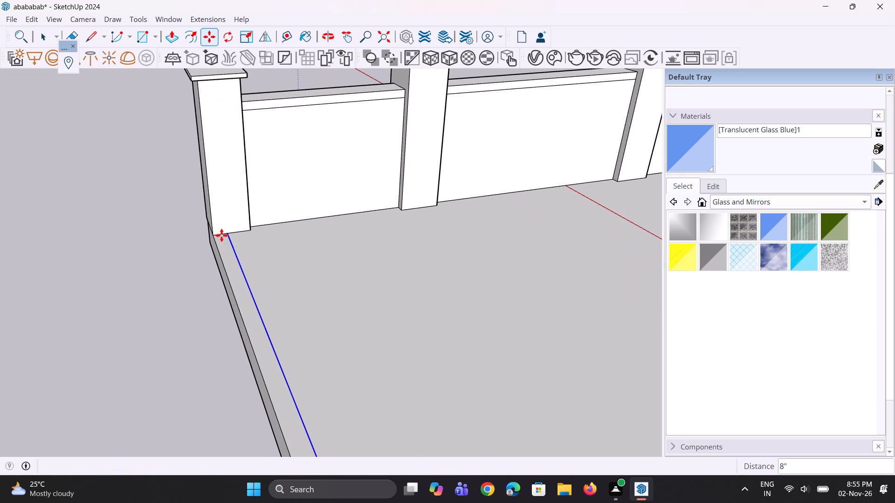
pyautogui.press('space')
pyautogui.press('space')
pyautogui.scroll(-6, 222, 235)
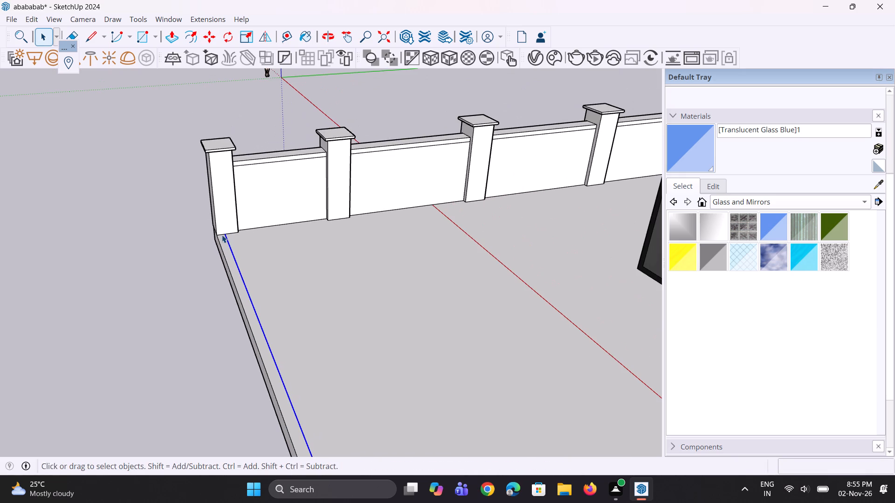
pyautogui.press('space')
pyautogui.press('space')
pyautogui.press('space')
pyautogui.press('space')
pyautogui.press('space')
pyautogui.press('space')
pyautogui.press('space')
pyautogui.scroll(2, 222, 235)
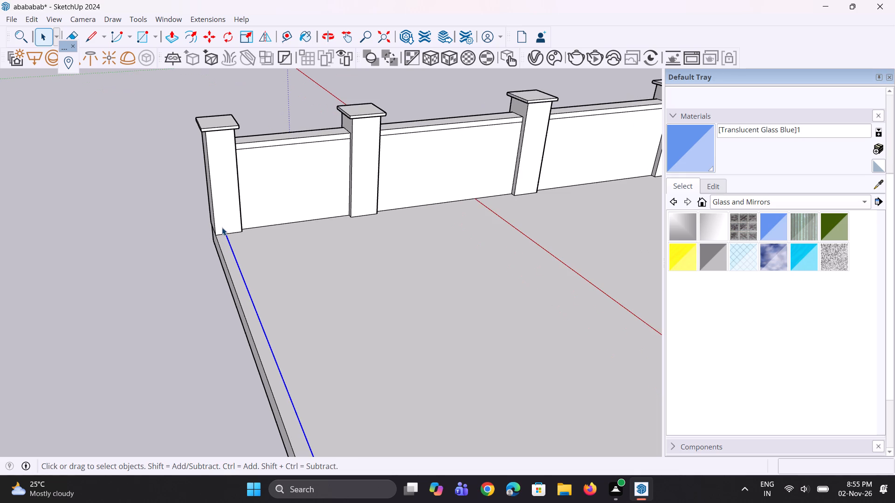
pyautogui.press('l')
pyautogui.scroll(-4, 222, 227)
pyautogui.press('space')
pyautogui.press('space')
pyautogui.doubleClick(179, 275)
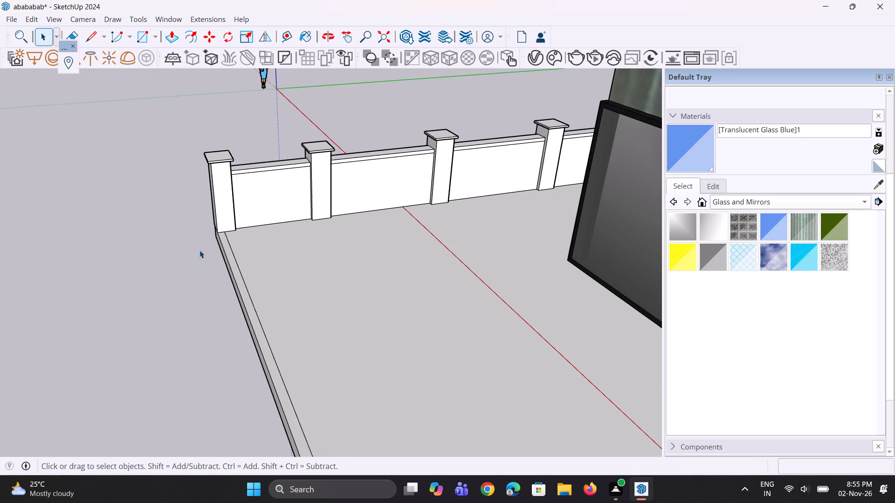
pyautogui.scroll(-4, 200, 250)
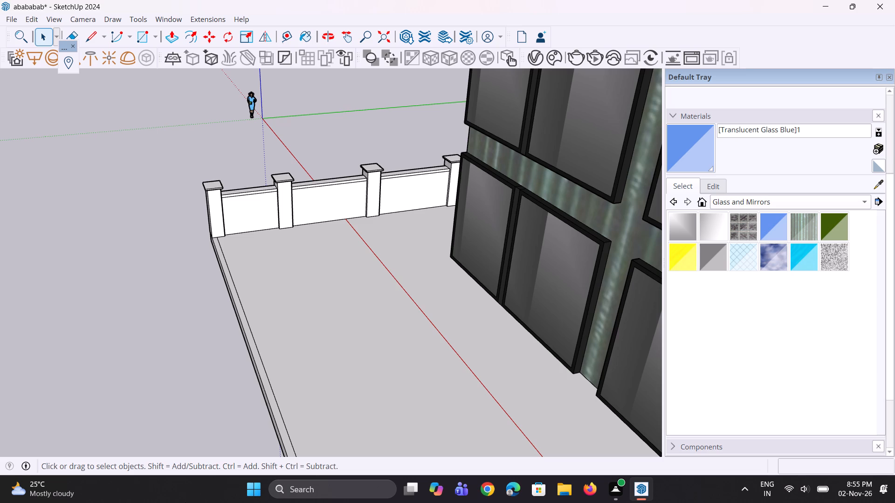
# Draw two cross lines on the 8" strip along the open side, marking off a wall panel from the corner and a post footprint.
pyautogui.press('l')
pyautogui.scroll(-3, 171, 502)
pyautogui.scroll(3, 160, 502)
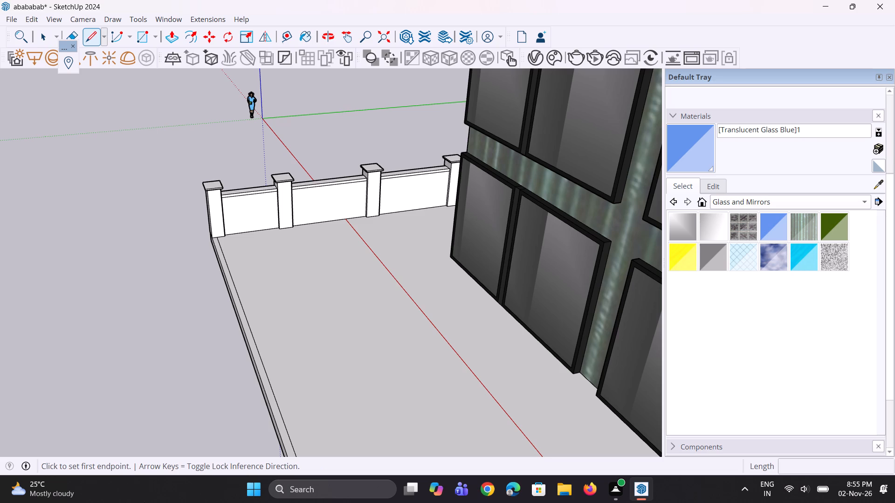
pyautogui.scroll(3, 329, 306)
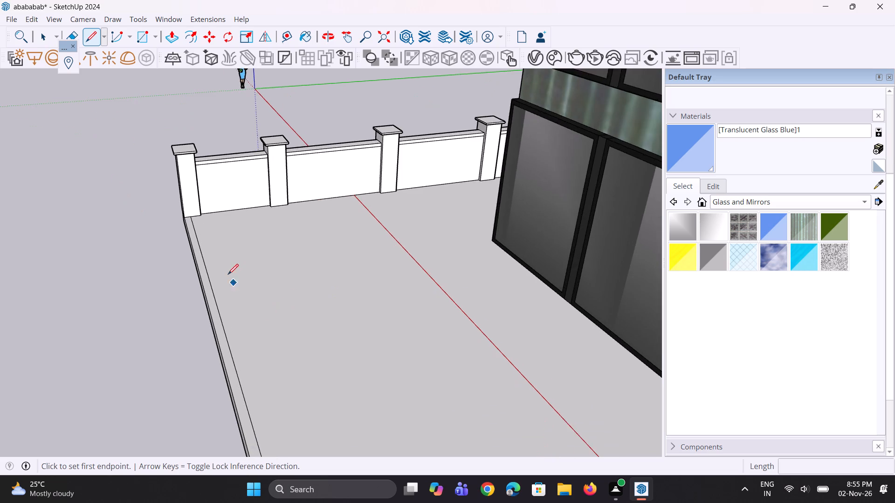
pyautogui.scroll(4, 224, 276)
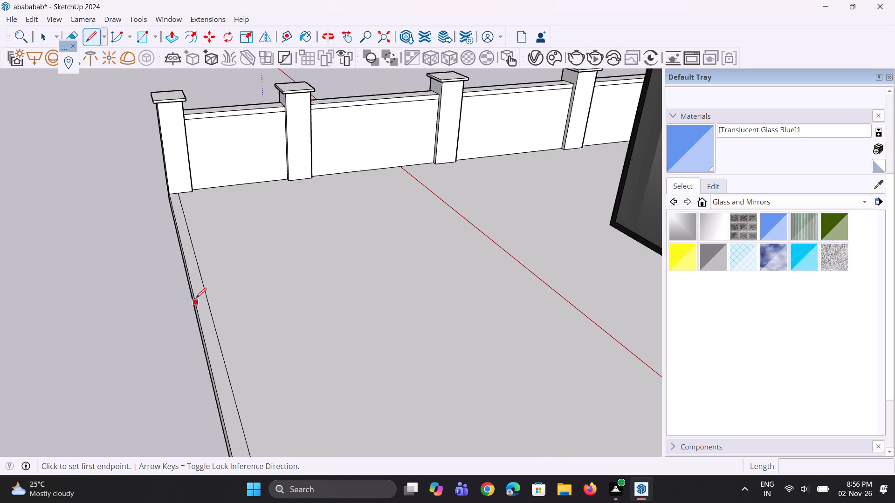
pyautogui.click(194, 287)
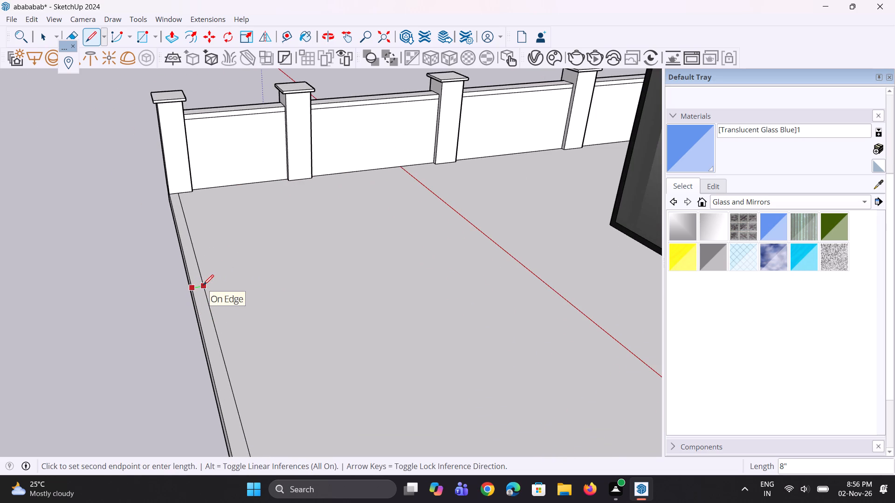
pyautogui.click(203, 285)
pyautogui.click(200, 326)
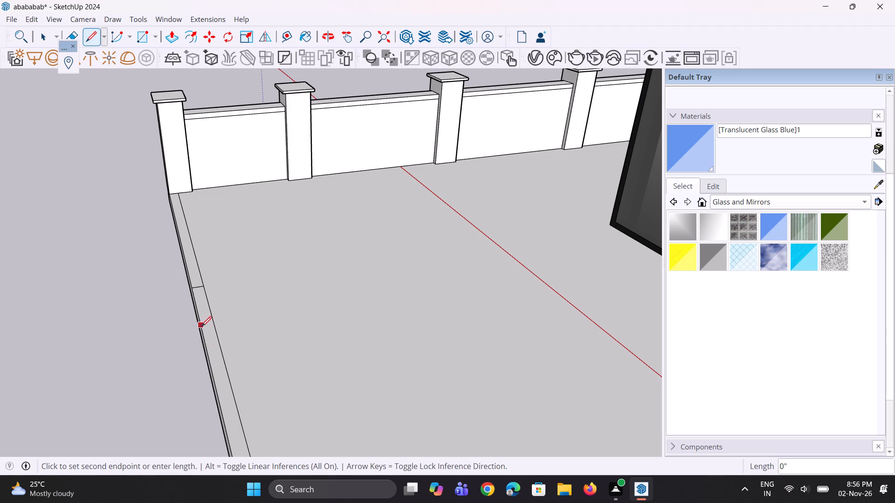
pyautogui.click(213, 324)
# Raise the wall panel strip beside the corner post 5' 6 13/16", level with the lower line of the adjoining wall's coping.
pyautogui.moveTo(207, 312); pyautogui.dragTo(496, 261, button='middle')
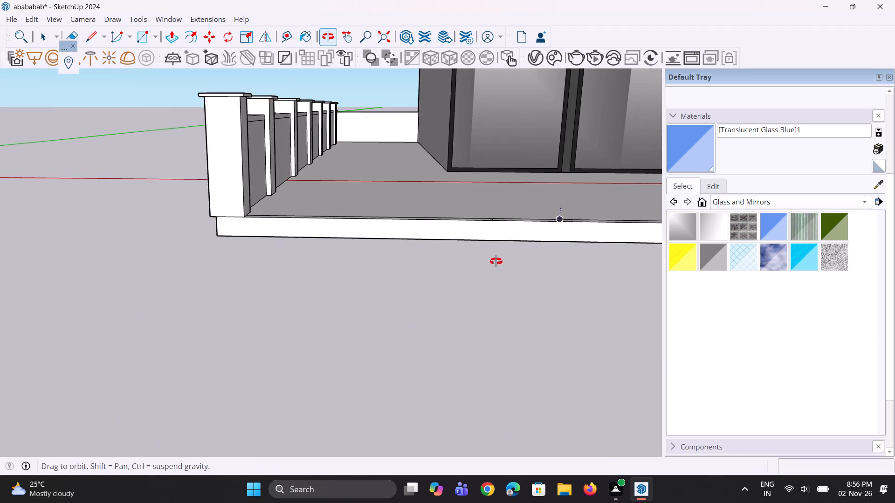
pyautogui.moveTo(496, 261); pyautogui.dragTo(455, 318, button='middle')
pyautogui.press('v')
pyautogui.press('space')
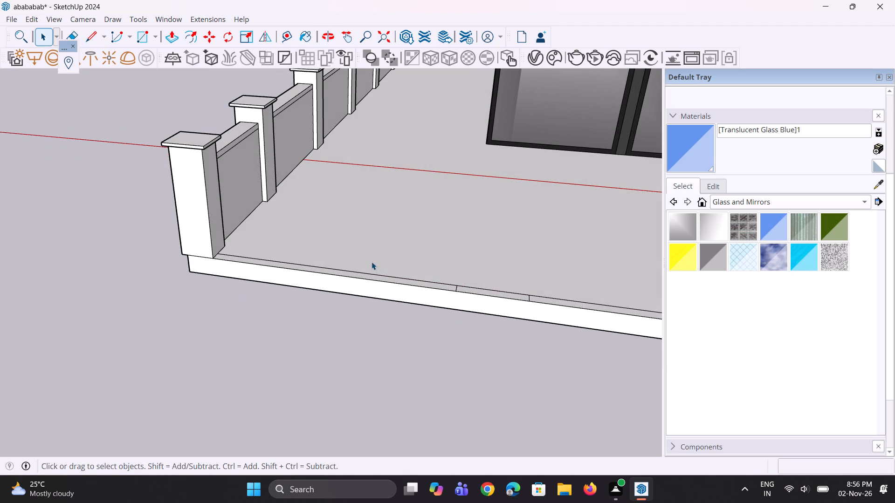
pyautogui.press('p')
pyautogui.click(302, 266)
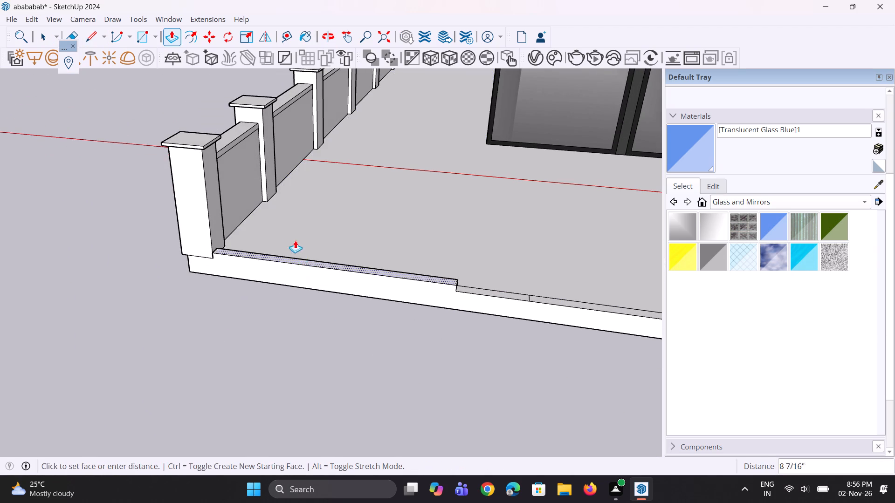
pyautogui.moveTo(237, 176); pyautogui.dragTo(269, 195, button='middle')
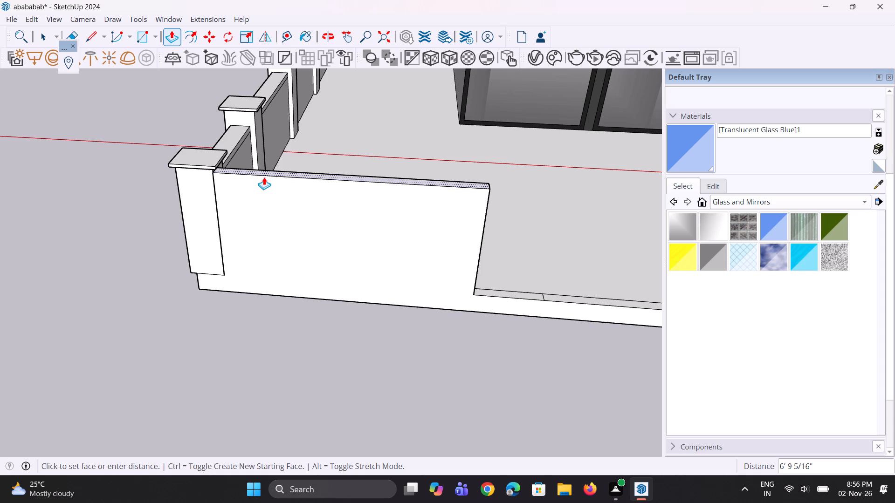
pyautogui.moveTo(257, 166); pyautogui.dragTo(498, 116, button='middle')
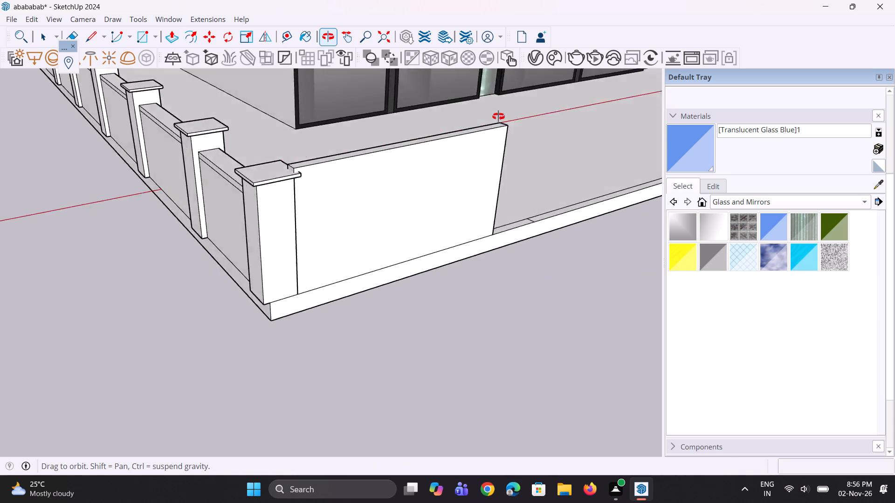
pyautogui.moveTo(498, 116); pyautogui.dragTo(527, 103, button='middle')
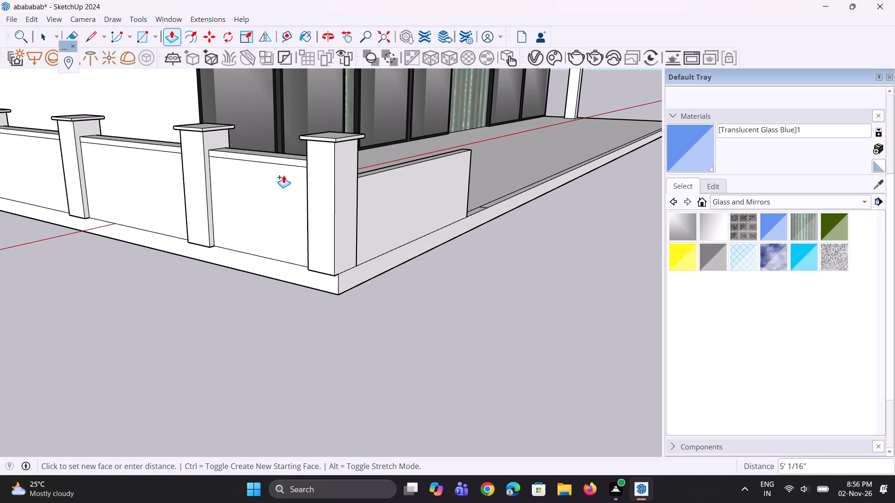
pyautogui.click(295, 167)
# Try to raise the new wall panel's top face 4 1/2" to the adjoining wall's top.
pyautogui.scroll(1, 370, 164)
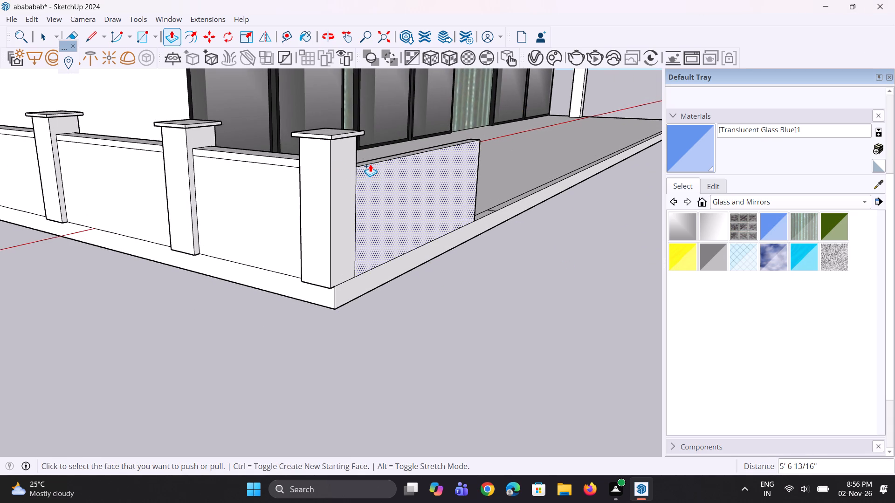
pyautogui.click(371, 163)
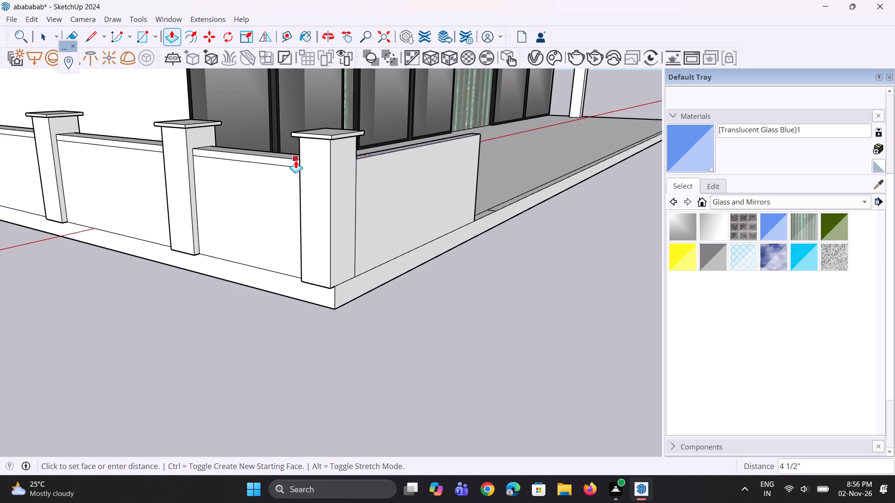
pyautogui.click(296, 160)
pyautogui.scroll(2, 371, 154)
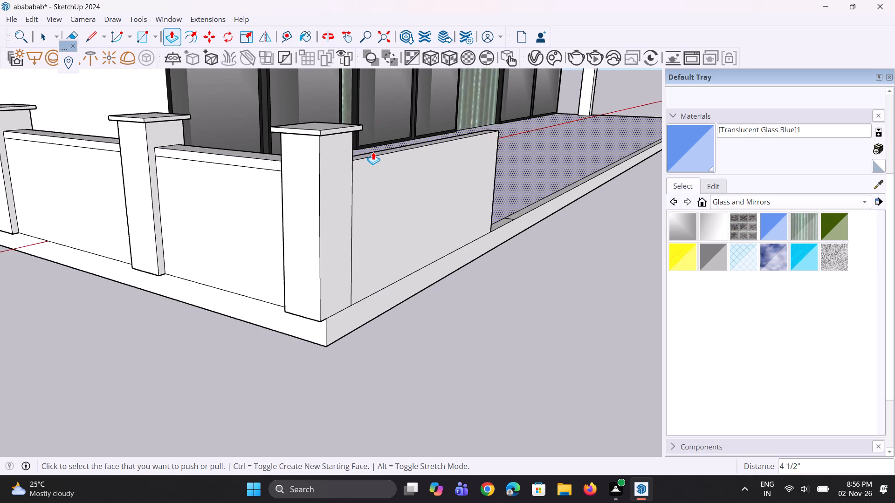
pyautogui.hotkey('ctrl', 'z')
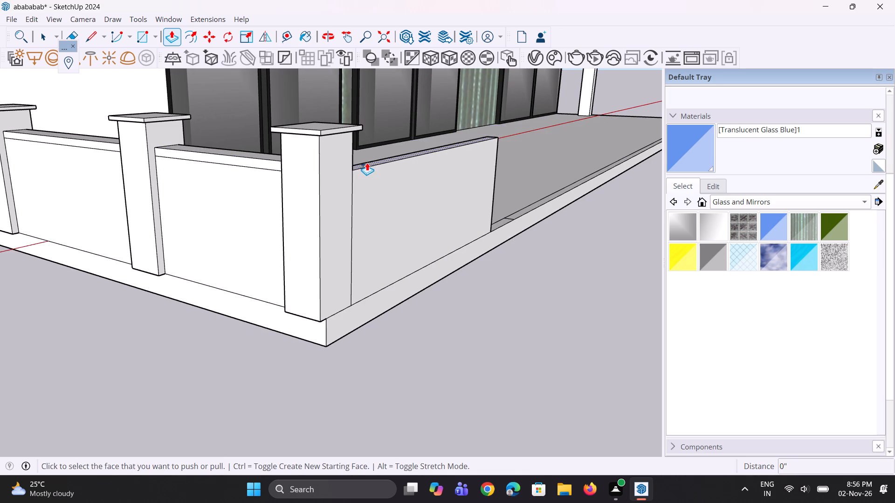
# Add a separate 4 1/2" coping layer on the new wall panel, matching the adjoining wall's top.
pyautogui.click(367, 163)
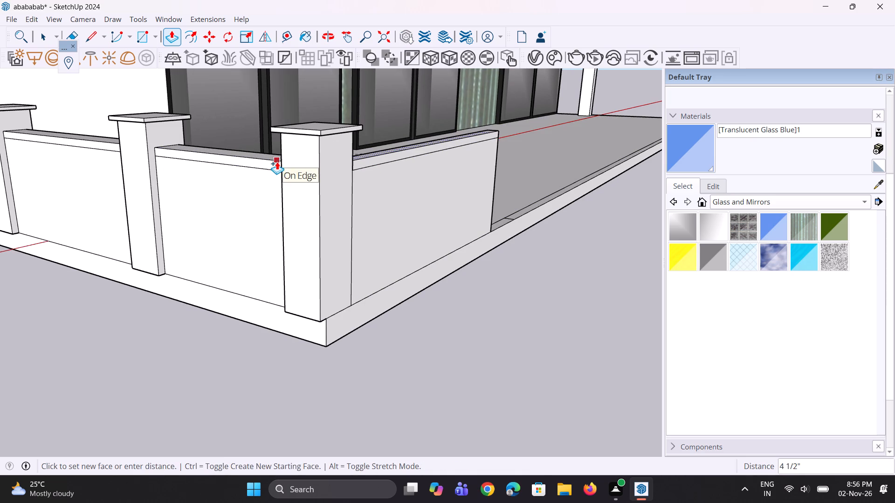
pyautogui.click(277, 162)
# Raise the post footprint 5' 11 5/16" to the wall top and a further 11" above it.
pyautogui.scroll(-3, 386, 171)
pyautogui.moveTo(393, 176); pyautogui.dragTo(247, 225, button='middle')
pyautogui.scroll(-5, 432, 190)
pyautogui.moveTo(444, 194); pyautogui.dragTo(414, 187, button='middle')
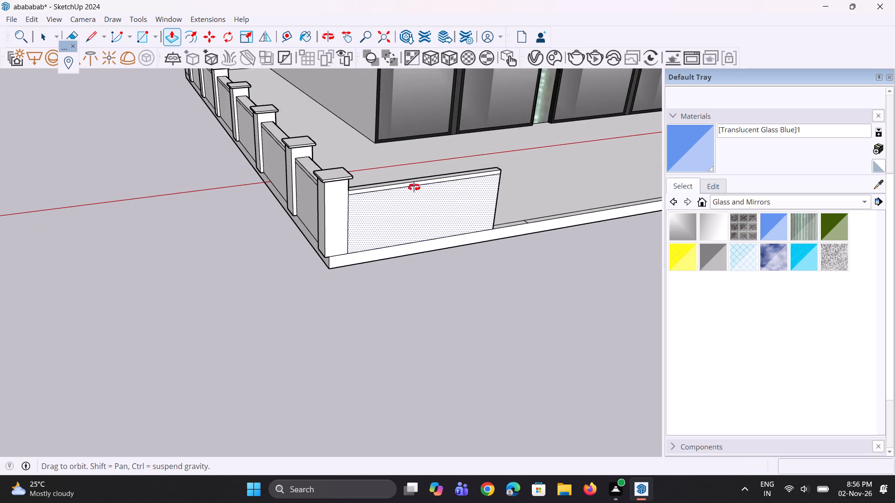
pyautogui.moveTo(414, 187); pyautogui.dragTo(333, 258, button='middle')
pyautogui.scroll(-4, 337, 260)
pyautogui.moveTo(384, 269); pyautogui.dragTo(369, 204, button='middle')
pyautogui.scroll(5, 394, 232)
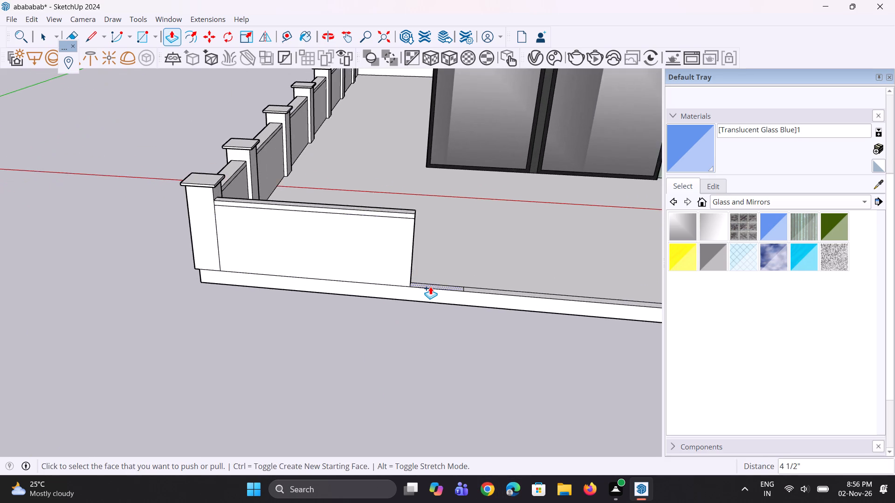
pyautogui.scroll(6, 430, 286)
pyautogui.click(429, 285)
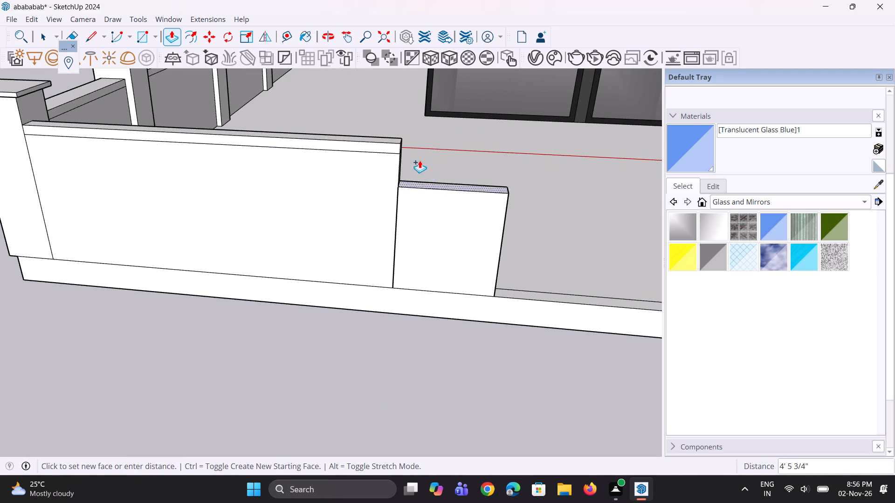
pyautogui.click(387, 142)
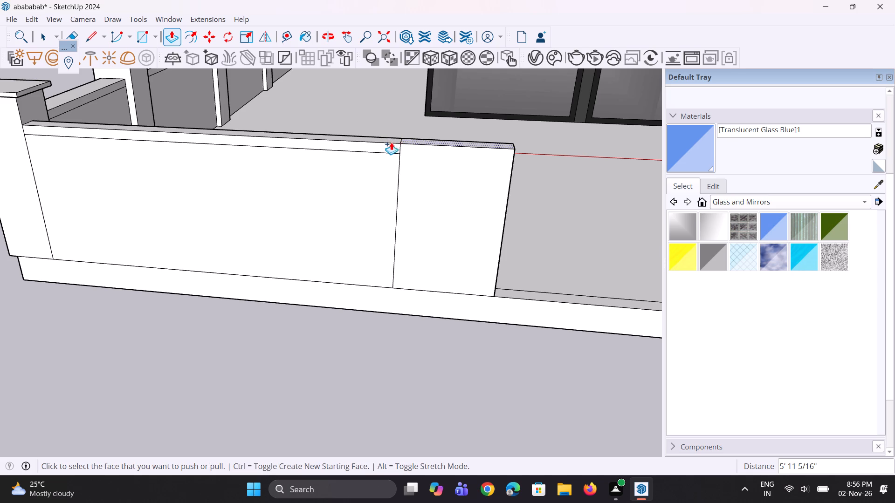
pyautogui.scroll(1, 400, 140)
pyautogui.click(406, 141)
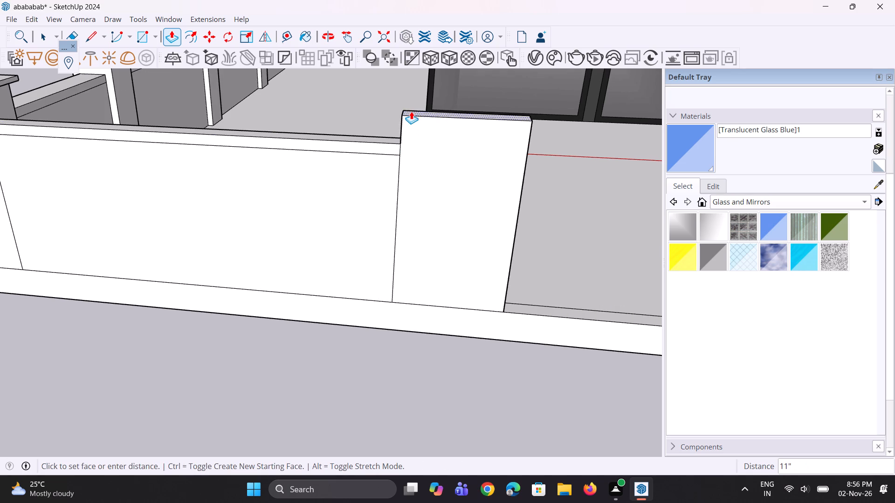
pyautogui.click(411, 111)
# Project the new post's outer and inner faces 4 5/16" each beyond the wall.
pyautogui.moveTo(460, 208); pyautogui.dragTo(210, 258, button='middle')
pyautogui.scroll(-3, 253, 251)
pyautogui.scroll(3, 302, 271)
pyautogui.click(287, 263)
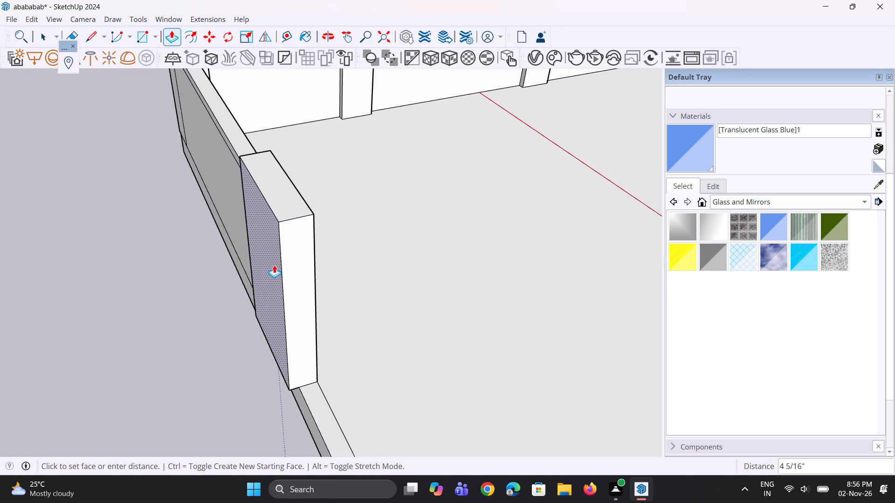
pyautogui.moveTo(274, 265); pyautogui.dragTo(278, 271)
pyautogui.moveTo(352, 285); pyautogui.dragTo(210, 273, button='middle')
pyautogui.doubleClick(183, 254)
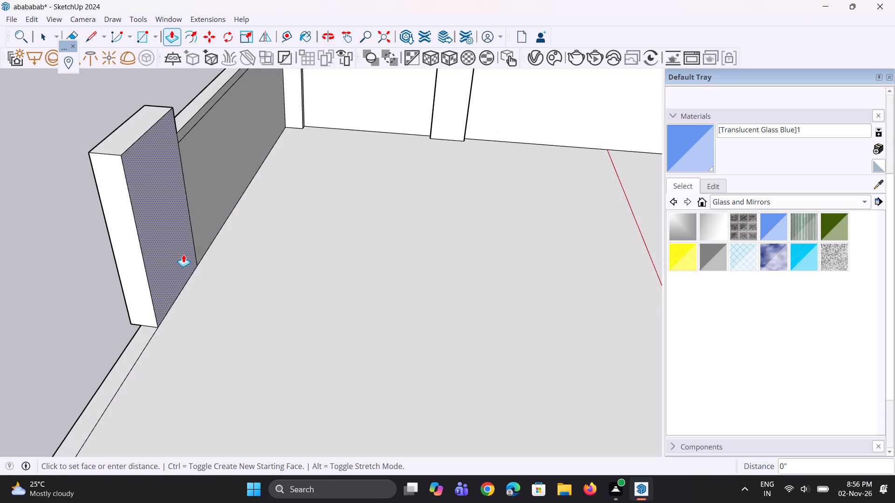
# Narrow the new post by pushing its free end face in 1' 1 1/4" towards the wall panel.
pyautogui.moveTo(189, 258); pyautogui.dragTo(472, 245, button='middle')
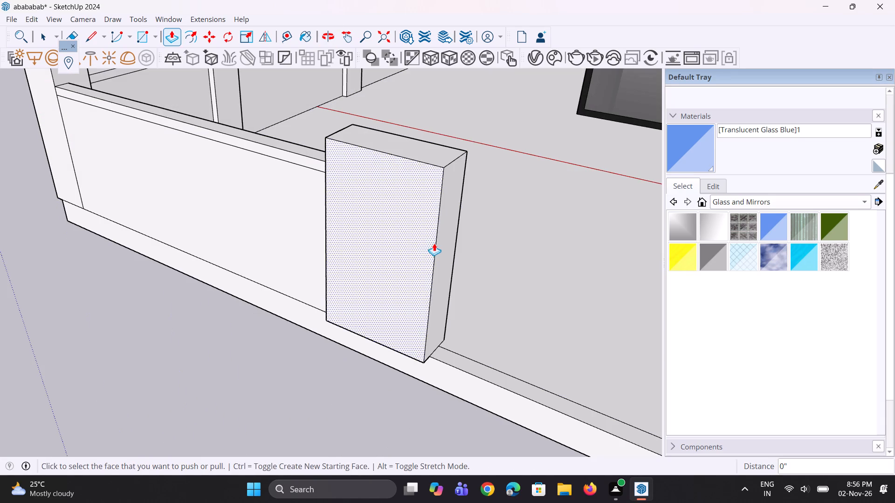
pyautogui.click(442, 247)
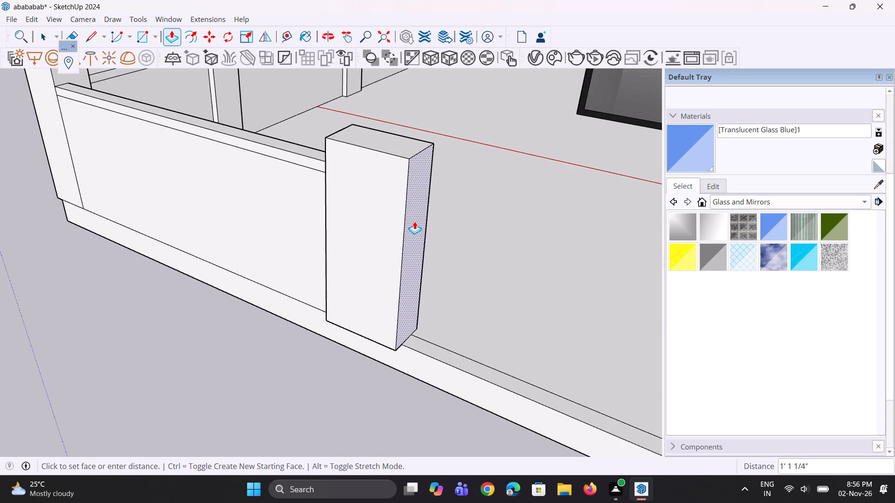
pyautogui.click(414, 221)
# Add a separate 4 1/8" cap layer on top of the new post, aligned with the corner post's cap.
pyautogui.scroll(-8, 358, 310)
pyautogui.moveTo(362, 270); pyautogui.dragTo(364, 231, button='middle')
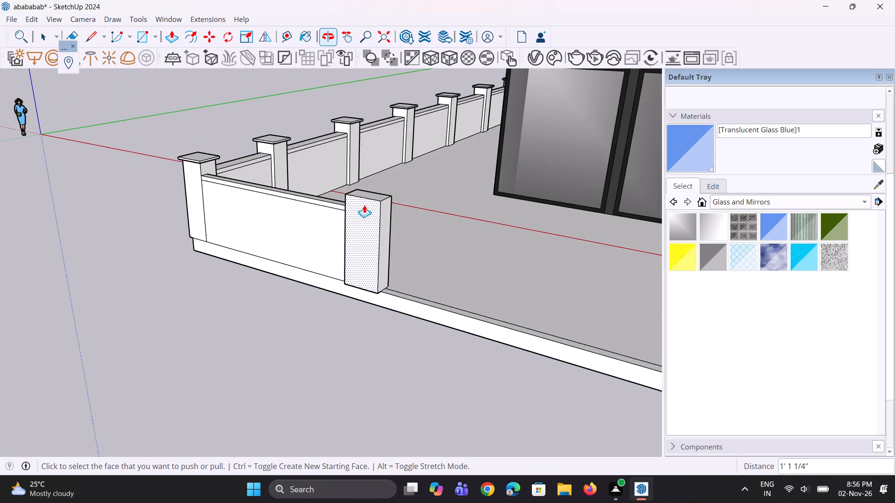
pyautogui.scroll(3, 366, 199)
pyautogui.click(370, 194)
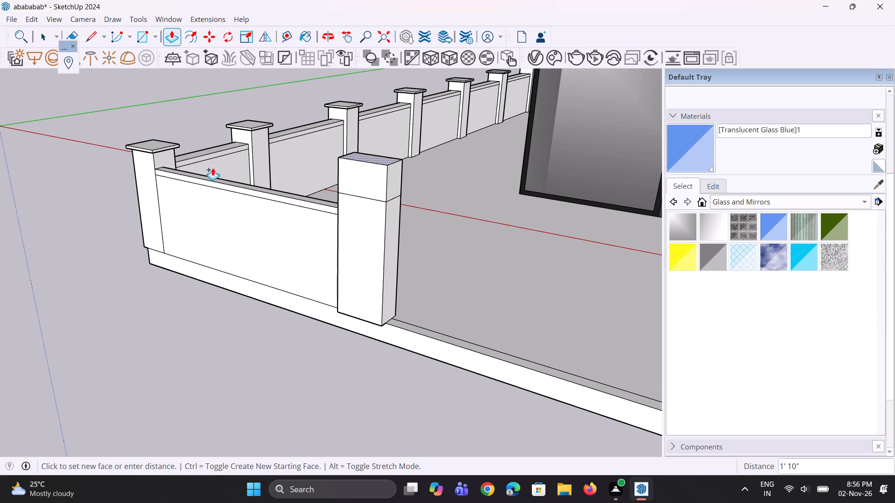
pyautogui.click(151, 149)
# Overhang the new post's cap 4 1/16" on all four sides.
pyautogui.keyDown('ctrl'); pyautogui.scroll(1, 386, 183); pyautogui.keyUp('ctrl')
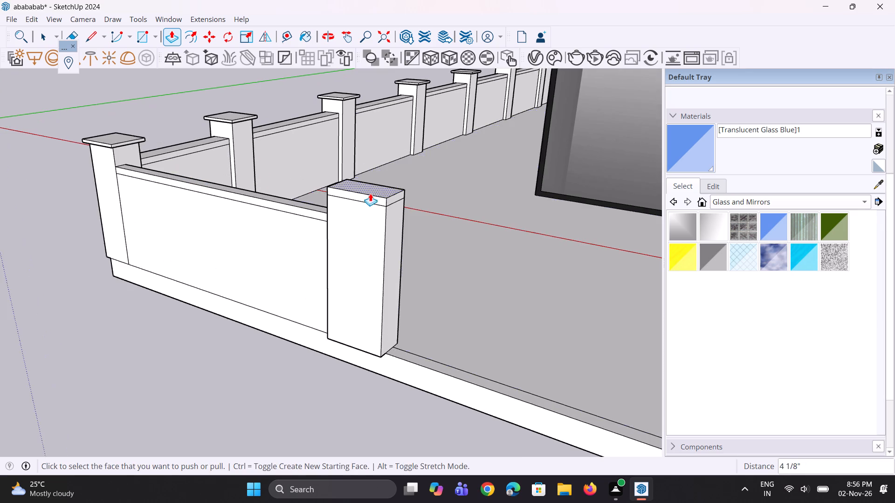
pyautogui.scroll(3, 370, 197)
pyautogui.click(369, 200)
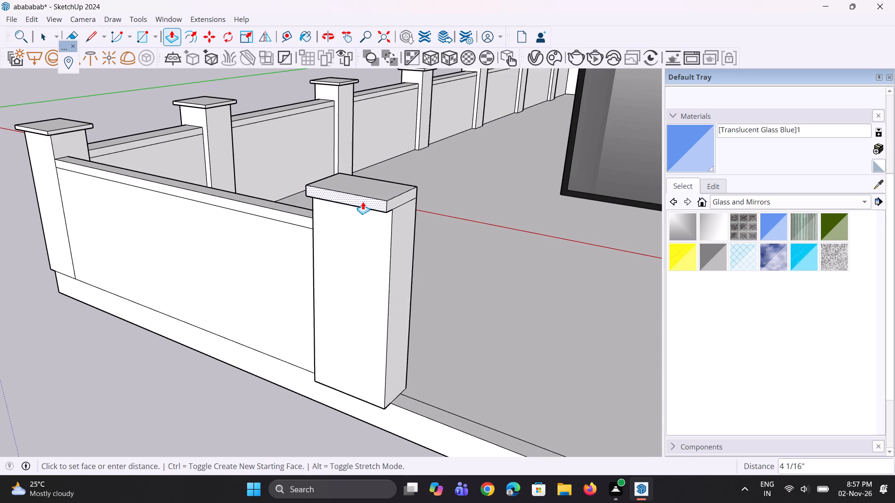
pyautogui.click(363, 202)
pyautogui.doubleClick(394, 199)
pyautogui.scroll(1, 335, 213)
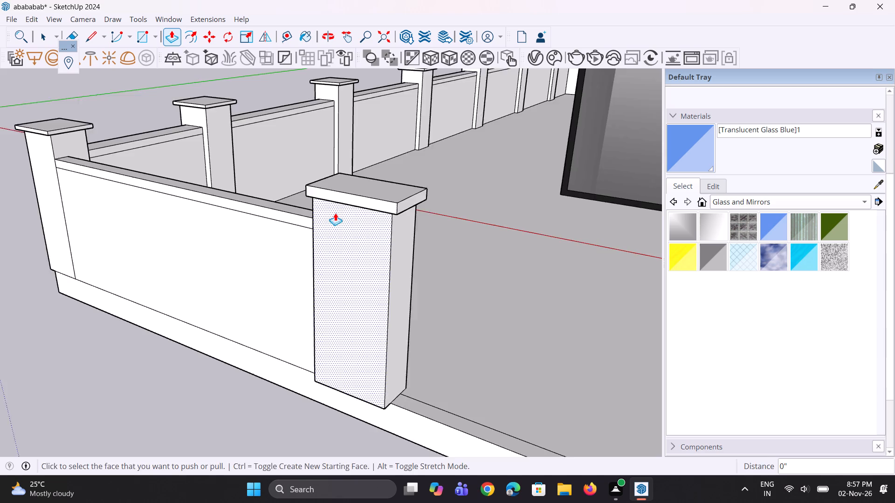
pyautogui.moveTo(335, 213); pyautogui.dragTo(554, 199, button='middle')
pyautogui.scroll(2, 455, 152)
pyautogui.doubleClick(456, 159)
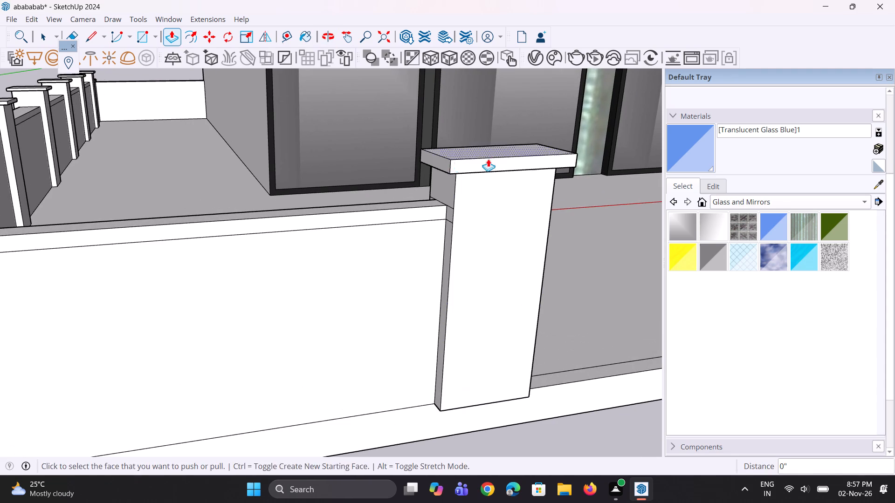
pyautogui.moveTo(523, 154); pyautogui.dragTo(256, 190, button='middle')
pyautogui.moveTo(370, 185); pyautogui.dragTo(201, 196, button='middle')
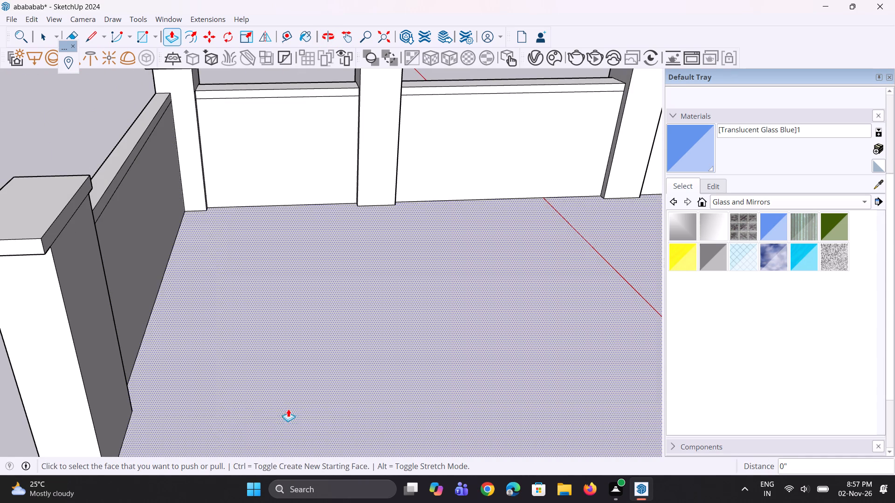
pyautogui.doubleClick(78, 205)
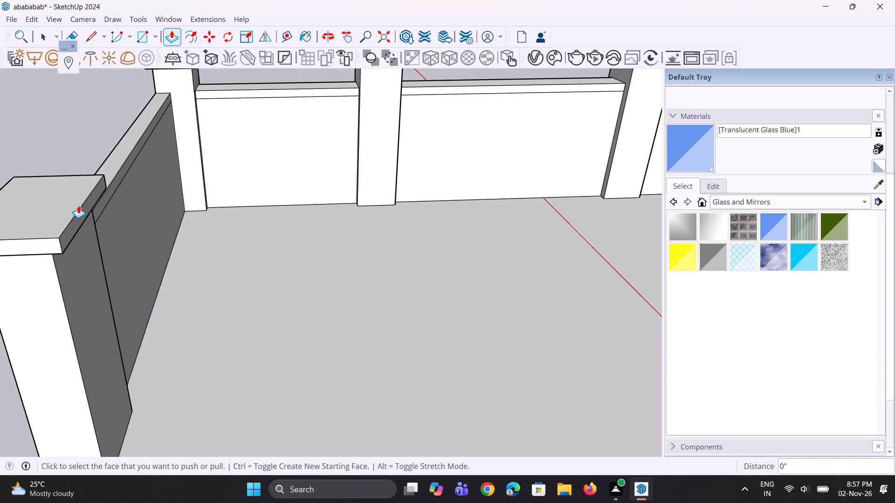
# Push the new post's free end face slightly in towards the wall panel, and move the cap's matching end face in equally.
pyautogui.moveTo(118, 282); pyautogui.dragTo(282, 250, button='middle')
pyautogui.scroll(1, 282, 250)
pyautogui.scroll(-5, 282, 248)
pyautogui.moveTo(260, 247); pyautogui.dragTo(302, 254, button='middle')
pyautogui.scroll(2, 392, 370)
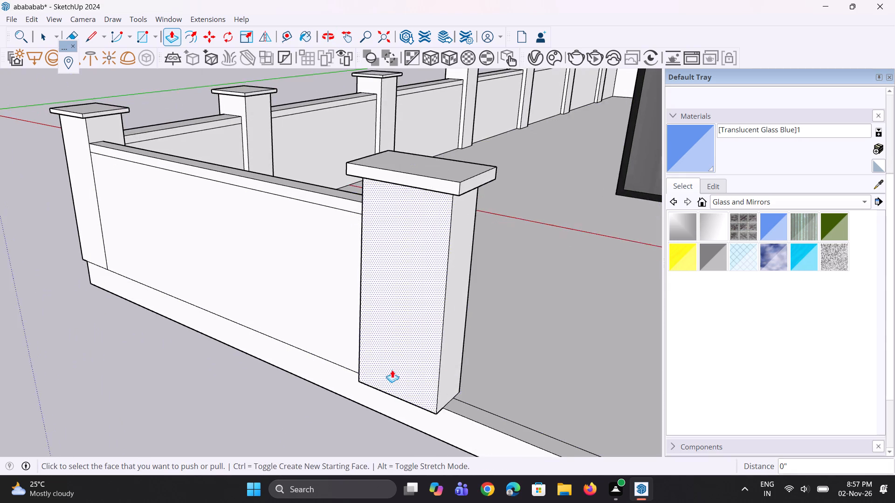
pyautogui.click(464, 379)
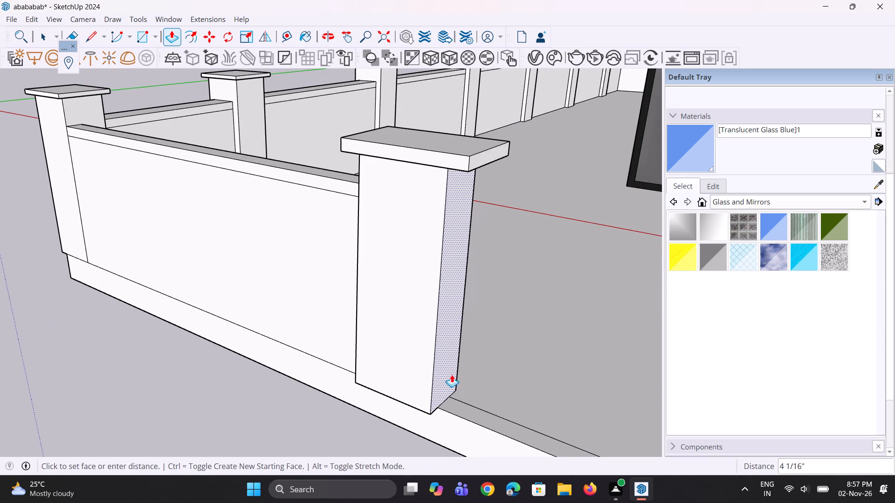
pyautogui.click(451, 374)
pyautogui.doubleClick(480, 165)
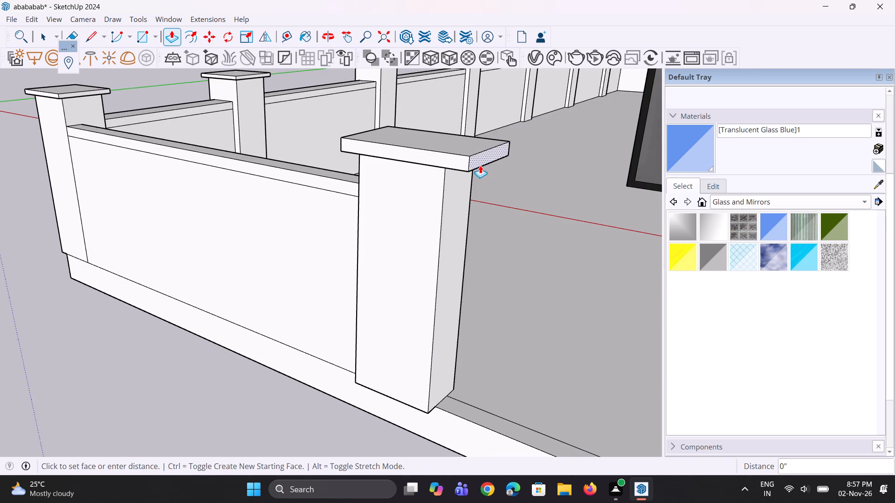
pyautogui.moveTo(417, 249); pyautogui.dragTo(440, 253, button='middle')
pyautogui.press('space')
pyautogui.press('space')
pyautogui.click(102, 383)
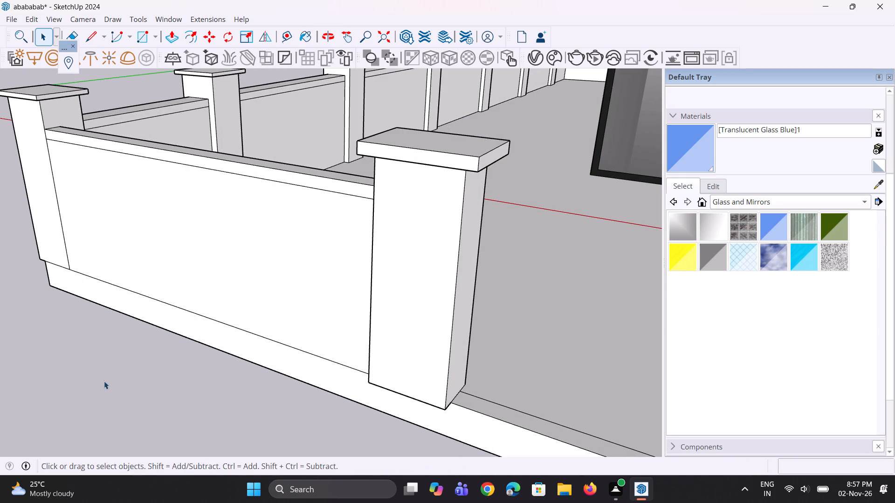
# Extend the plot slab 17' 7 1/2" outward along the building's open side, beyond the front column.
pyautogui.scroll(-5, 104, 377)
pyautogui.moveTo(114, 380); pyautogui.dragTo(146, 385, button='middle')
pyautogui.scroll(-12, 53, 313)
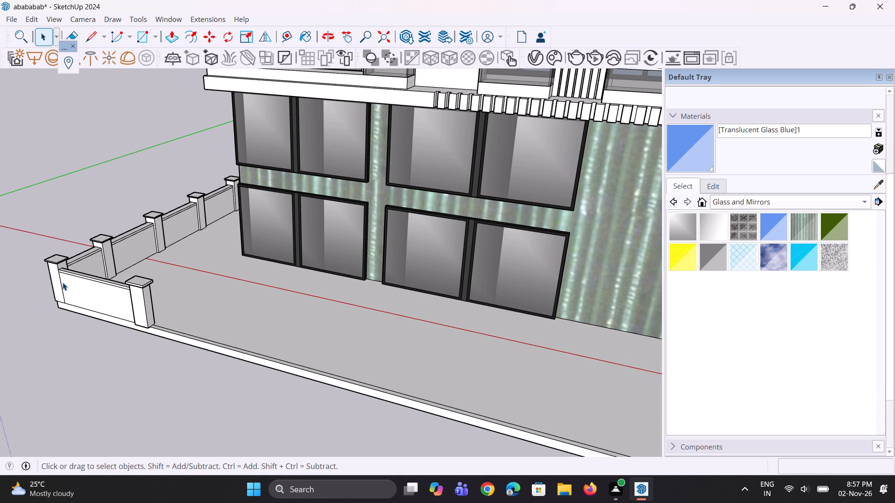
pyautogui.scroll(-2, 68, 234)
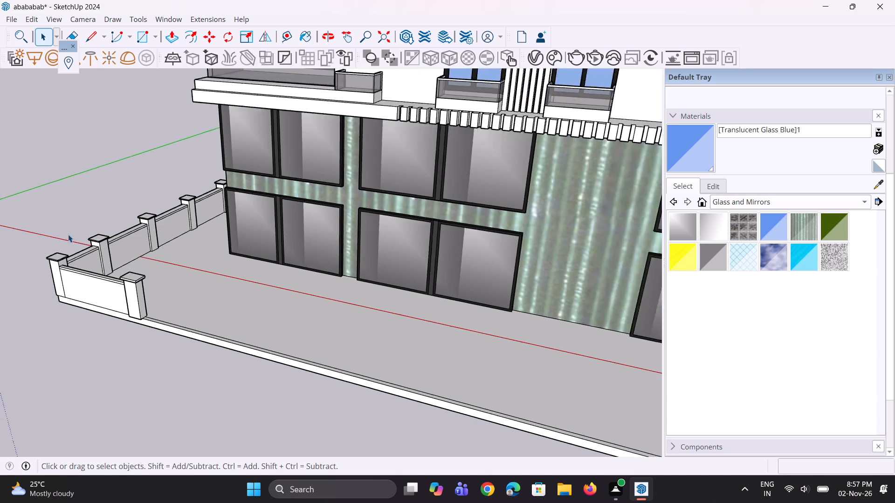
pyautogui.scroll(-10, 68, 234)
pyautogui.moveTo(139, 275); pyautogui.dragTo(176, 249, button='middle')
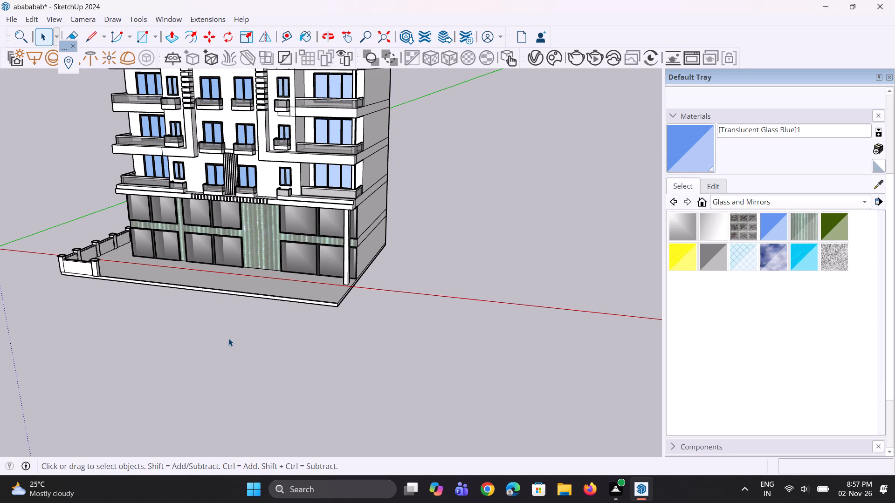
pyautogui.scroll(6, 345, 314)
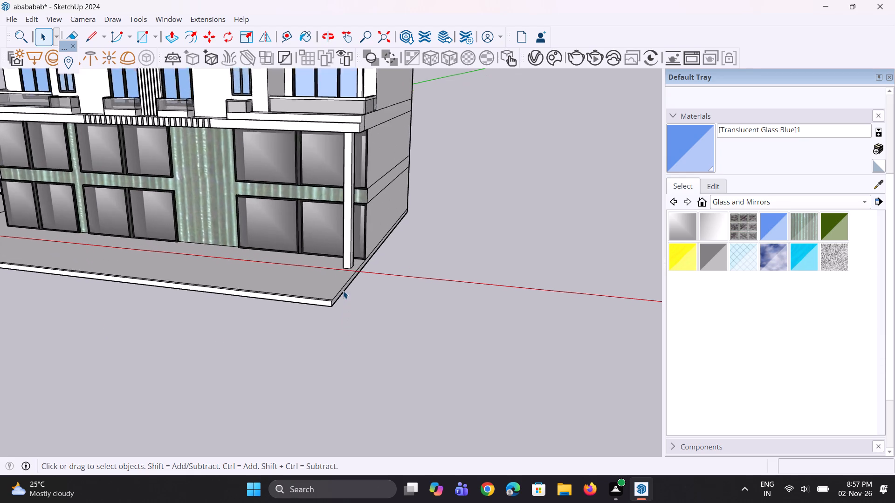
pyautogui.scroll(2, 343, 291)
pyautogui.press('p')
pyautogui.scroll(3, 342, 243)
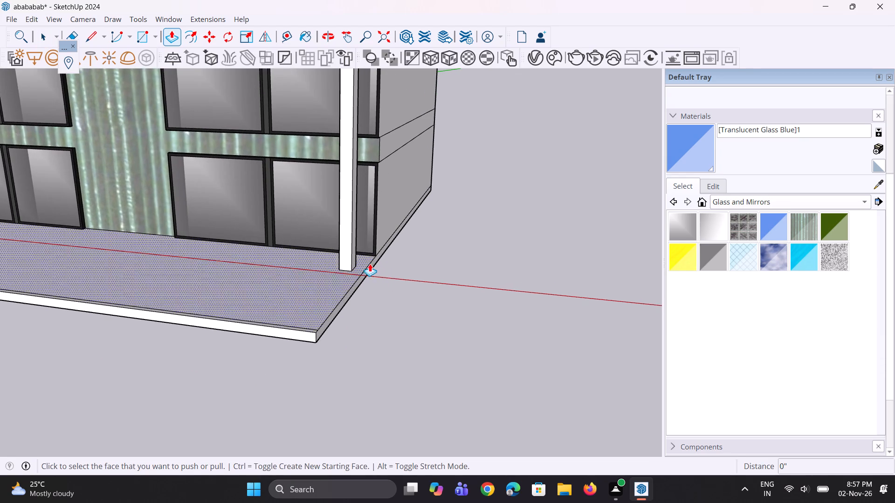
pyautogui.scroll(1, 371, 265)
pyautogui.click(372, 267)
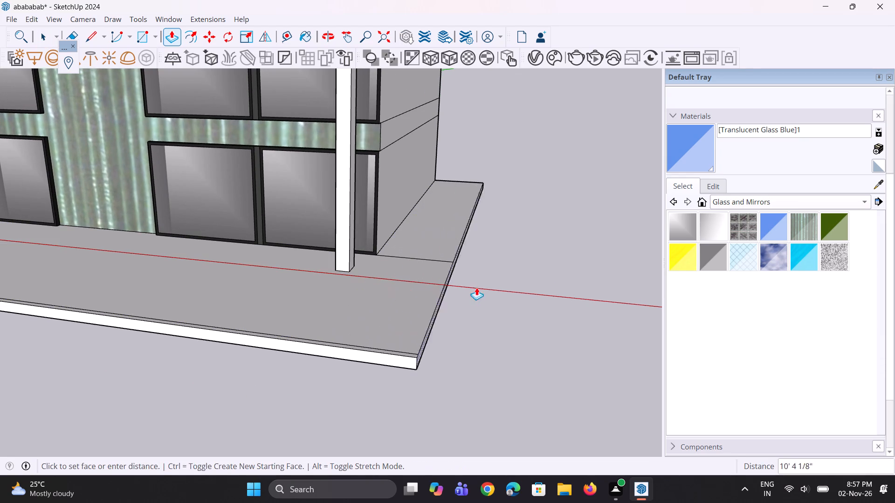
pyautogui.click(508, 304)
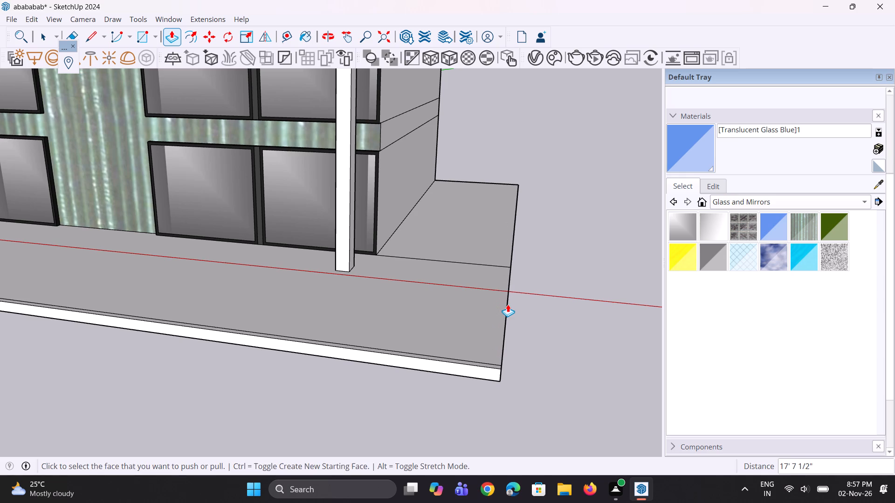
# Erase the leftover seam line crossing the extended part of the slab.
pyautogui.scroll(3, 461, 272)
pyautogui.press('e')
pyautogui.moveTo(455, 251); pyautogui.dragTo(455, 280)
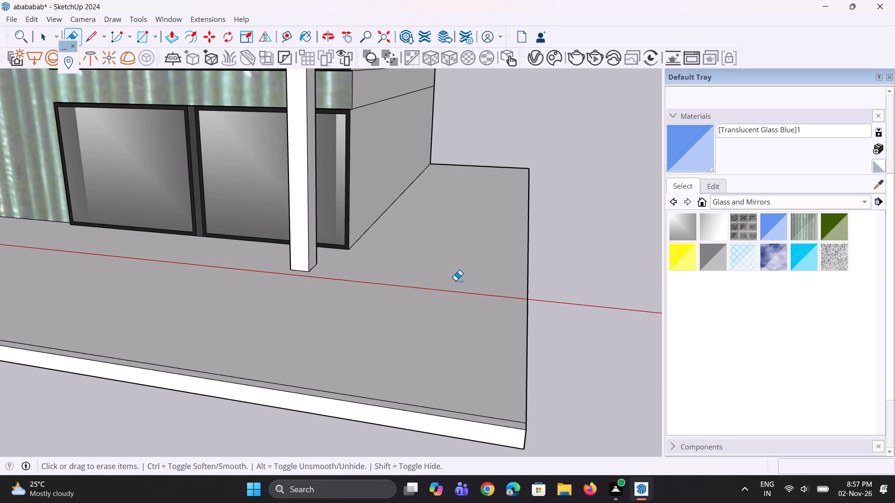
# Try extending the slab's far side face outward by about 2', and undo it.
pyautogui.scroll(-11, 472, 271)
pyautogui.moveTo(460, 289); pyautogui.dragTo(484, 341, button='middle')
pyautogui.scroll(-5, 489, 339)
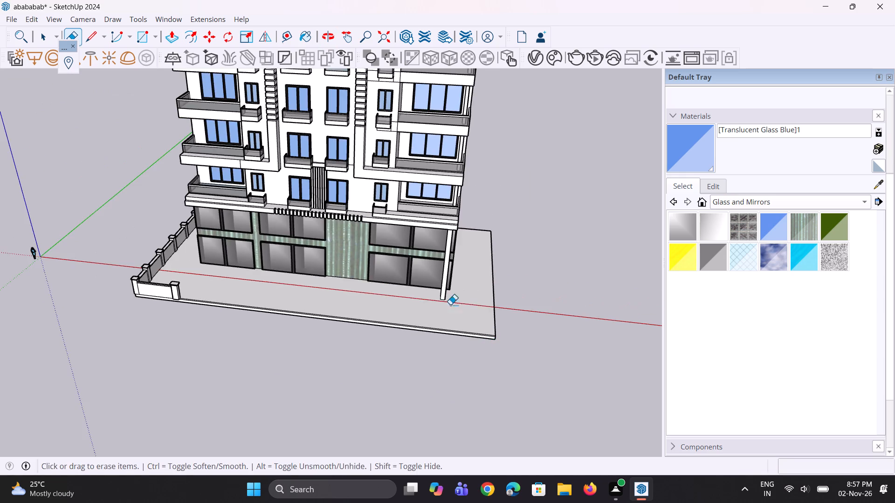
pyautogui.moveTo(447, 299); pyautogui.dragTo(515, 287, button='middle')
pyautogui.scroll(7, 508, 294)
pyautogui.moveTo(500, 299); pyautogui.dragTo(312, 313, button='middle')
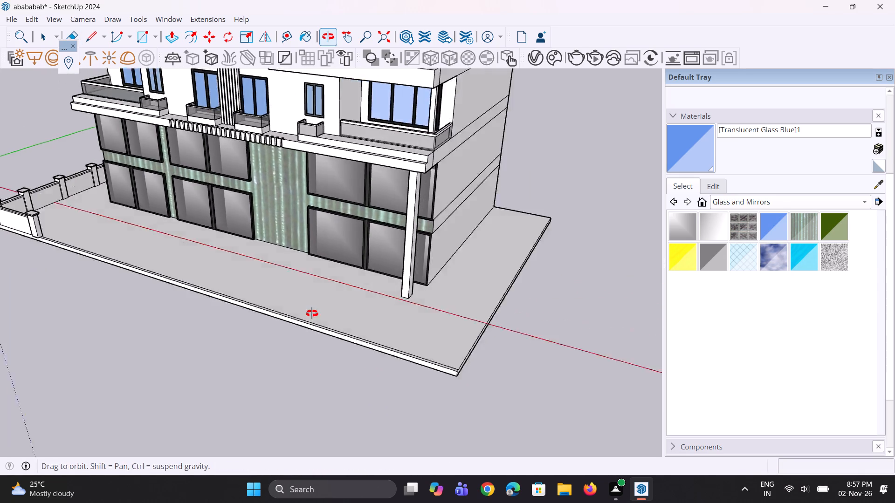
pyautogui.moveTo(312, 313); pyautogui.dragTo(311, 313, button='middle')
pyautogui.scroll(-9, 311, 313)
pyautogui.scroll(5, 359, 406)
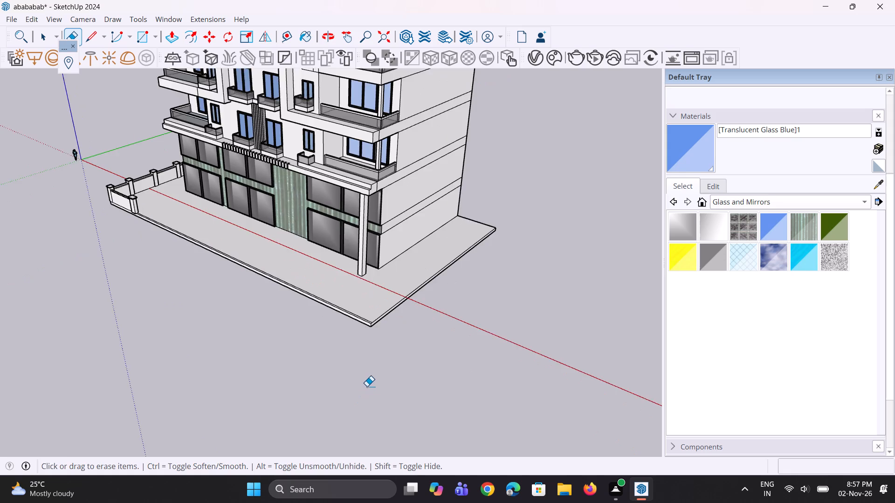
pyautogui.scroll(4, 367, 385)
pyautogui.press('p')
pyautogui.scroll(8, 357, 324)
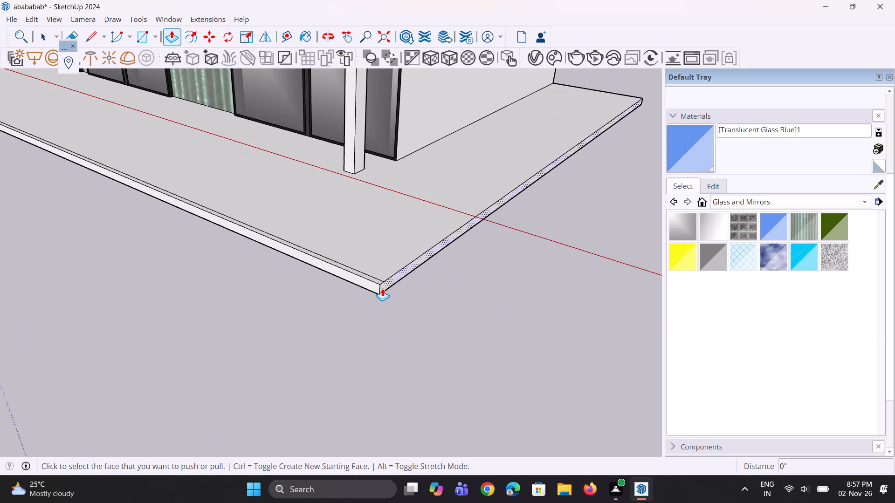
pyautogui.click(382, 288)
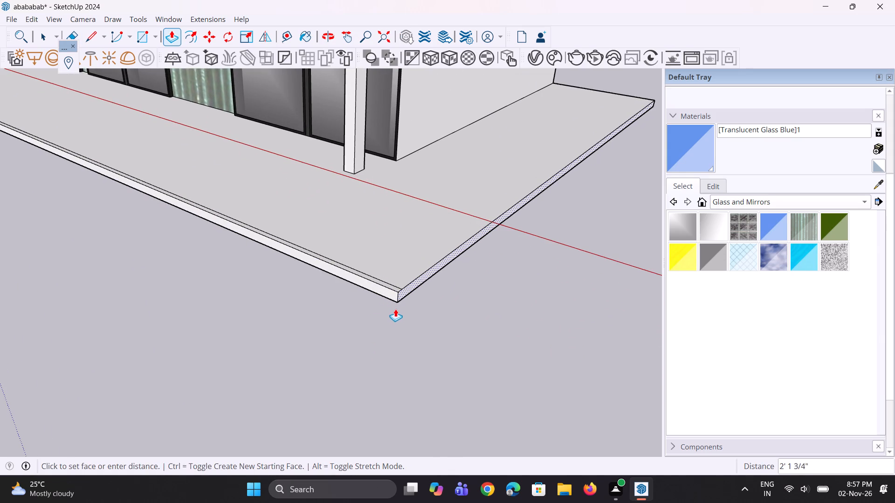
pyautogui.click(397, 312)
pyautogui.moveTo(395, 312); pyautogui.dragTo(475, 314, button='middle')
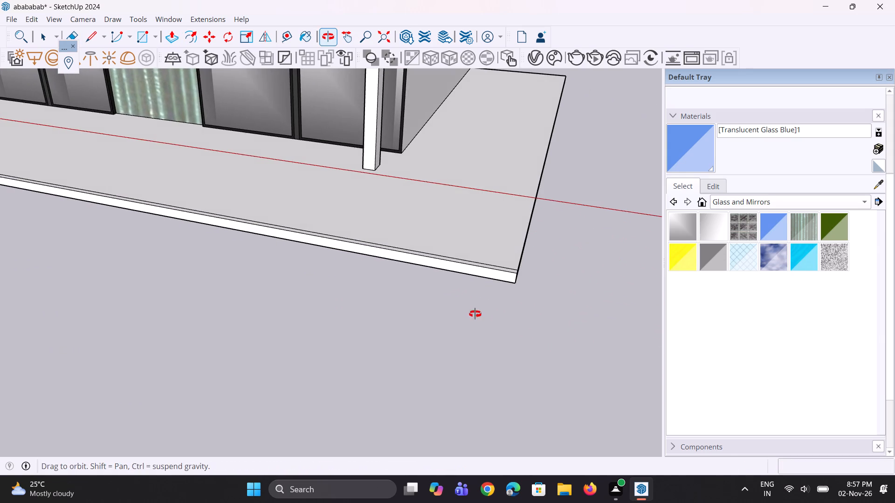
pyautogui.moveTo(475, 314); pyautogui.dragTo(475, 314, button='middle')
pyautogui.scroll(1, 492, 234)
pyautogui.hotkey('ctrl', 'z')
# Add a separate 10 13/16" strip along the slab's far side face, keeping its dividing edge.
pyautogui.scroll(3, 484, 231)
pyautogui.scroll(4, 496, 284)
pyautogui.moveTo(486, 277); pyautogui.dragTo(427, 276, button='middle')
pyautogui.scroll(-1, 425, 279)
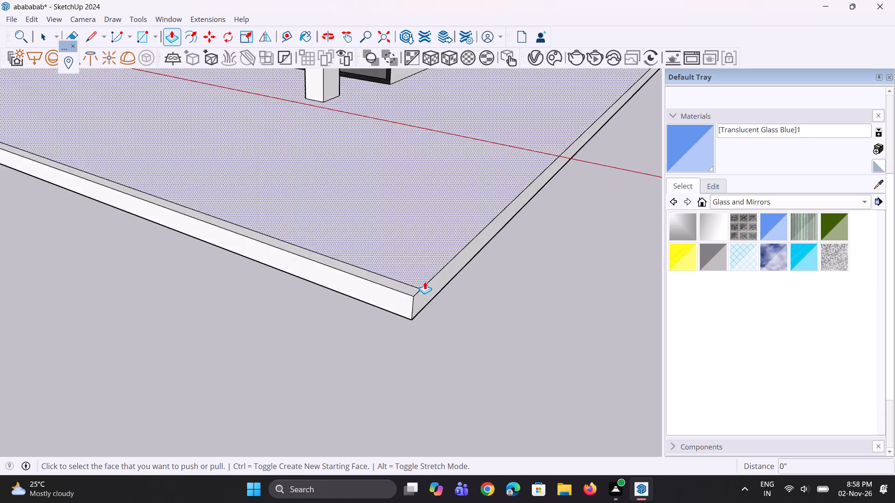
pyautogui.scroll(2, 431, 293)
pyautogui.click(432, 293)
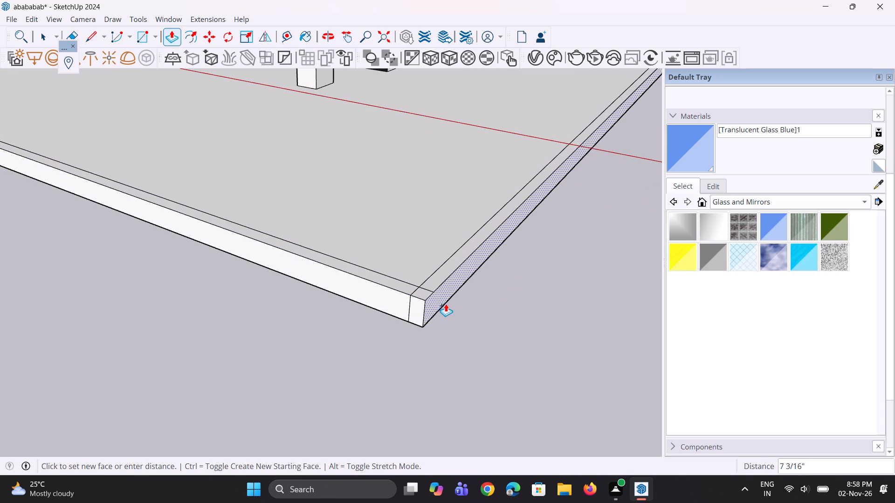
pyautogui.click(448, 313)
pyautogui.scroll(-3, 446, 315)
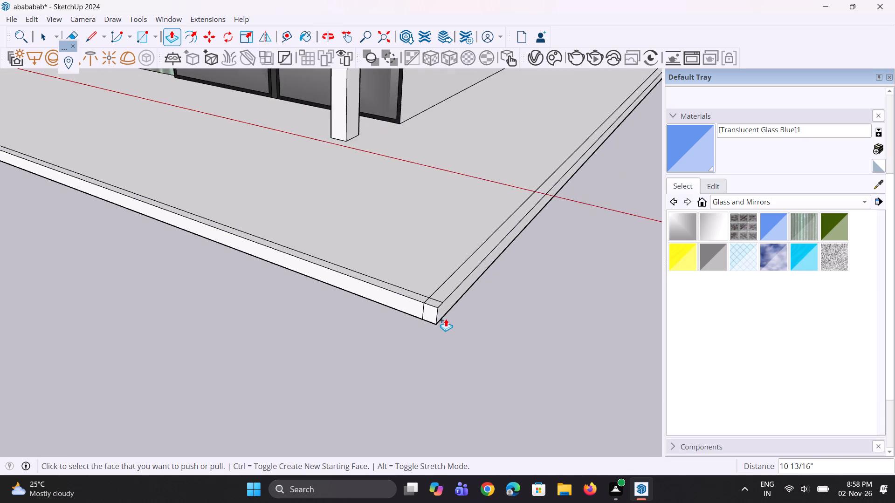
# Widen the new side strip by pulling its outer face out another 3".
pyautogui.scroll(-7, 446, 319)
pyautogui.scroll(7, 442, 332)
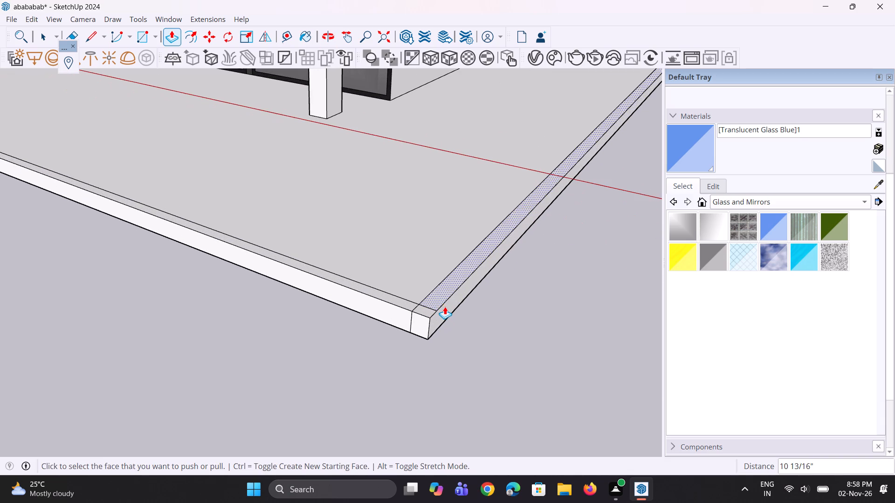
pyautogui.click(446, 307)
pyautogui.click(450, 311)
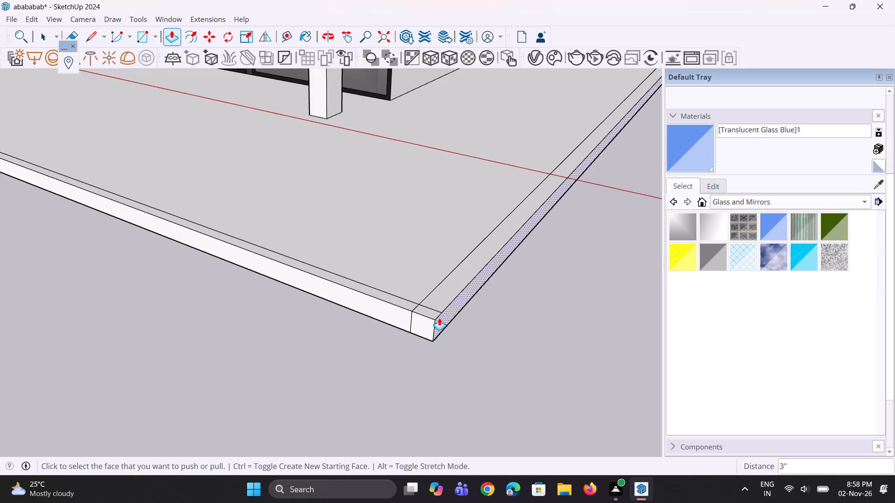
pyautogui.scroll(-6, 411, 335)
pyautogui.press('space')
pyautogui.press('space')
pyautogui.scroll(-5, 386, 345)
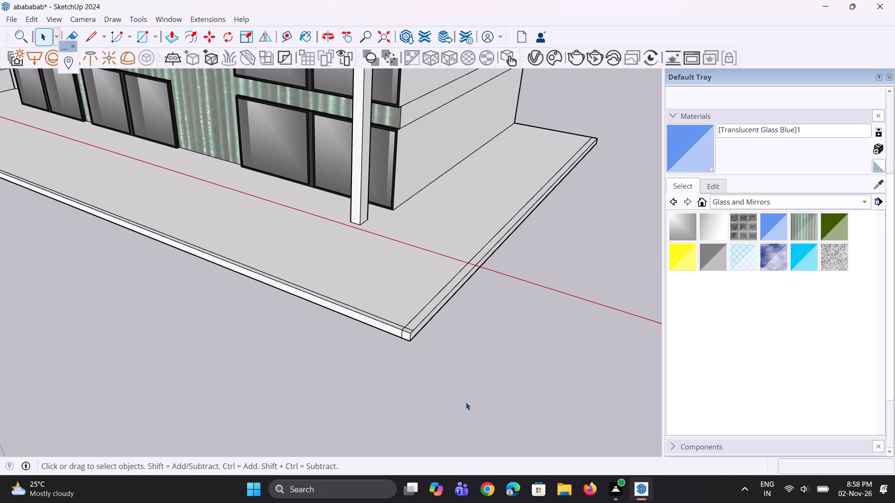
# Raise the side strip 5' 6 13/16" into a wall, matching the opposite boundary wall's height below its coping.
pyautogui.press('p')
pyautogui.scroll(1, 411, 327)
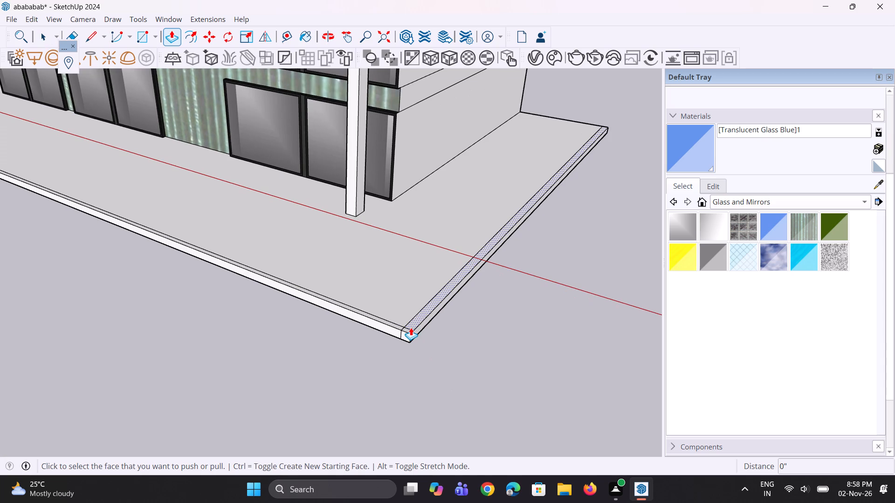
pyautogui.click(412, 326)
pyautogui.scroll(-8, 406, 293)
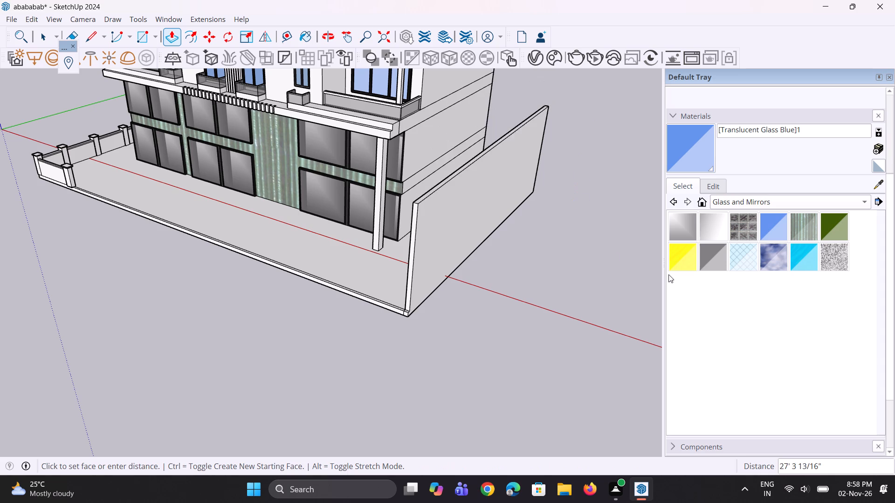
pyautogui.scroll(-7, 492, 307)
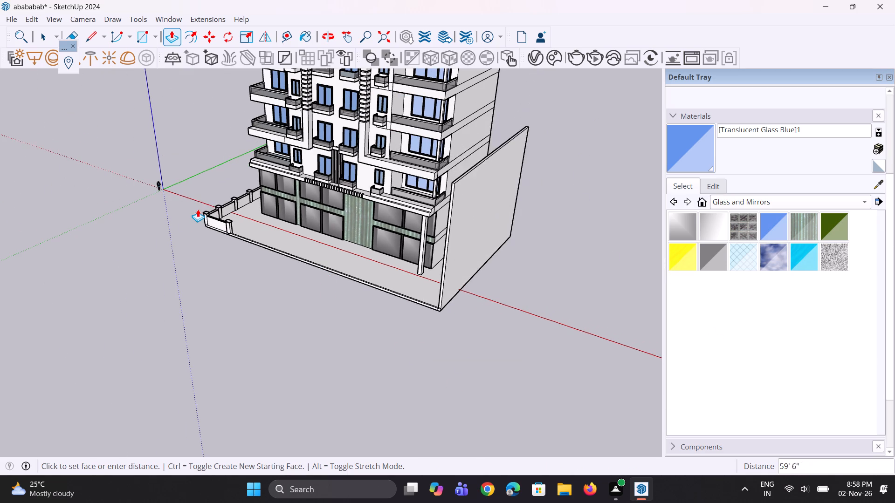
pyautogui.scroll(15, 198, 209)
pyautogui.scroll(3, 235, 219)
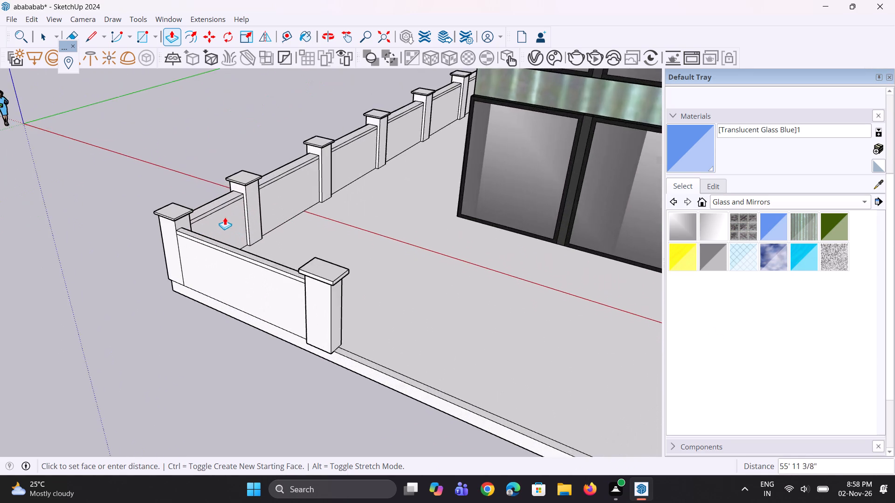
pyautogui.scroll(8, 221, 216)
pyautogui.click(219, 205)
pyautogui.scroll(1, 219, 205)
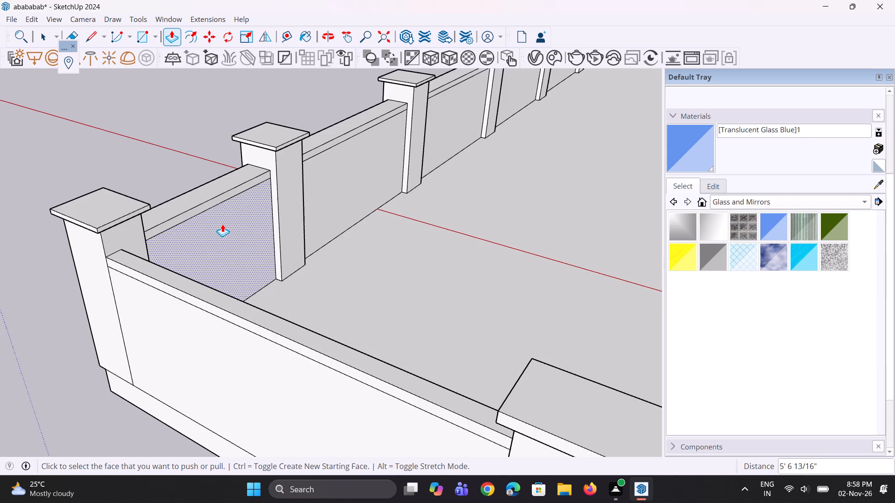
# Add a separate 4 1/2" coping layer on top of the new side wall, aligned with the opposite wall's coping.
pyautogui.scroll(-20, 222, 224)
pyautogui.scroll(-2, 323, 258)
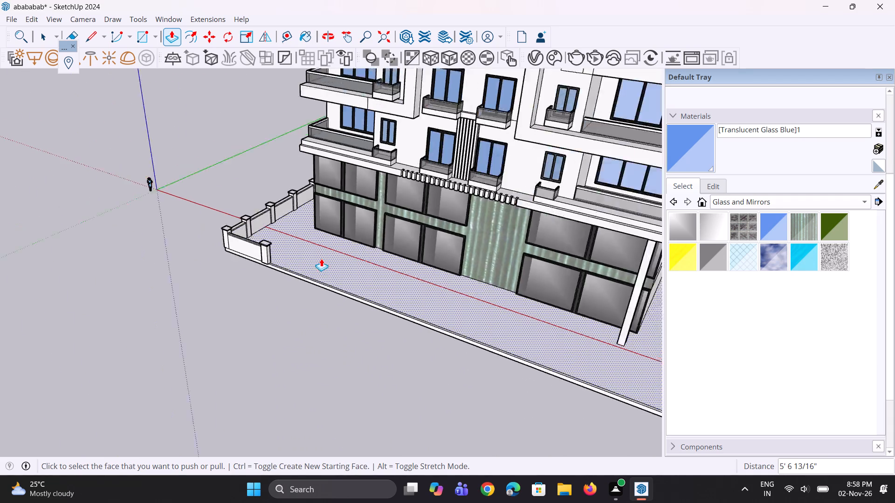
pyautogui.scroll(-6, 321, 258)
pyautogui.scroll(10, 495, 309)
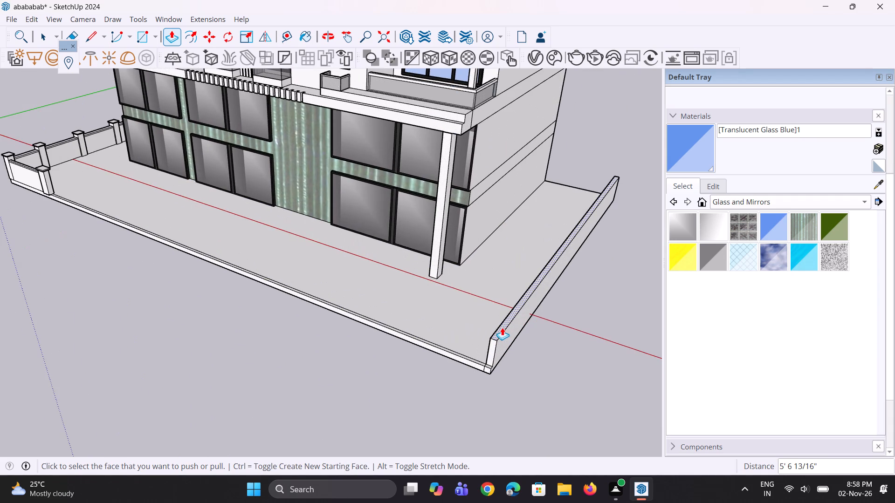
pyautogui.click(502, 327)
pyautogui.scroll(-5, 500, 316)
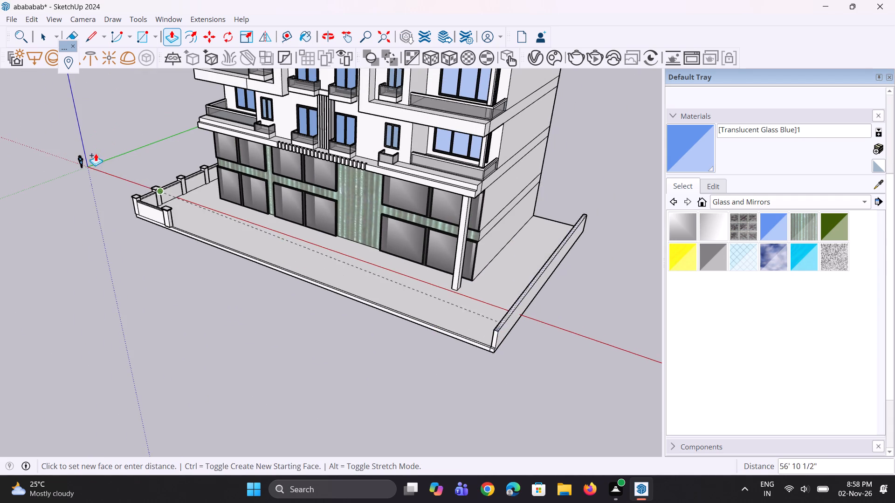
pyautogui.scroll(7, 148, 194)
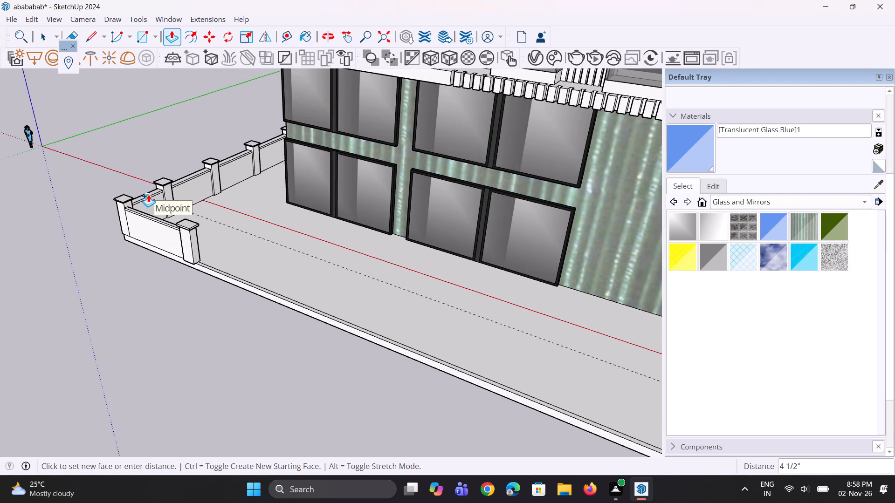
pyautogui.click(148, 194)
pyautogui.scroll(-11, 163, 295)
pyautogui.moveTo(258, 390); pyautogui.dragTo(283, 333, button='middle')
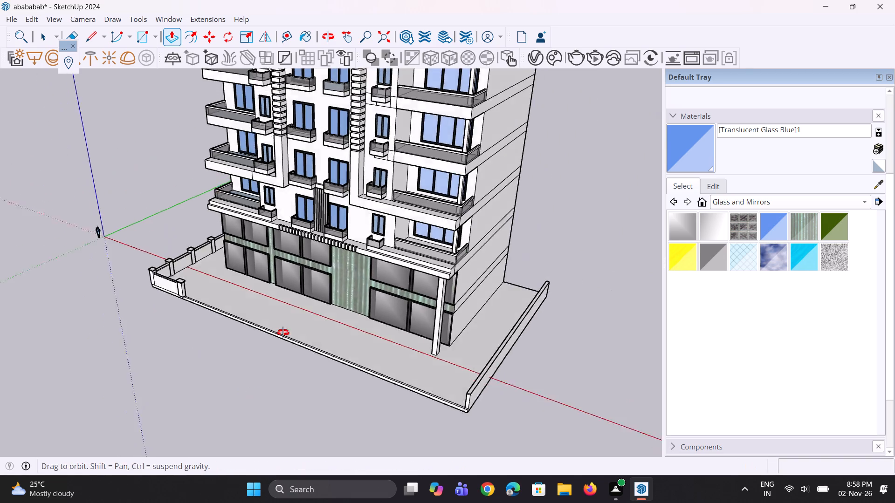
pyautogui.moveTo(283, 333); pyautogui.dragTo(328, 288, button='middle')
pyautogui.scroll(3, 478, 404)
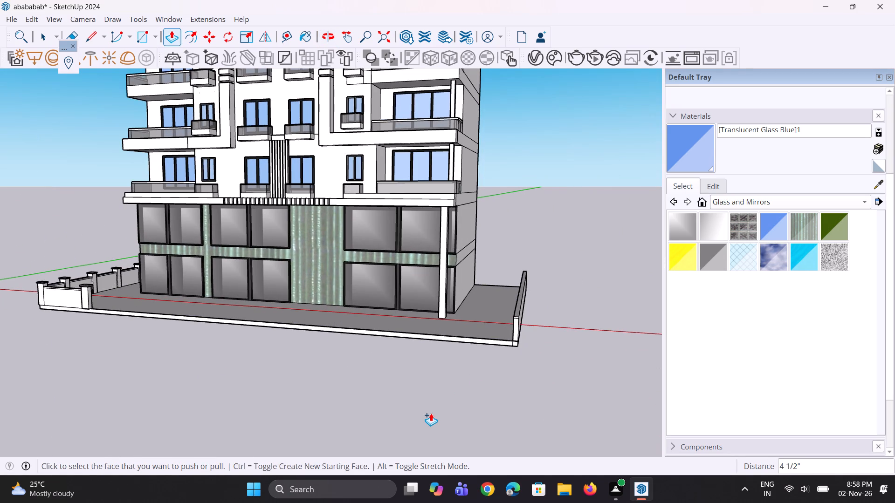
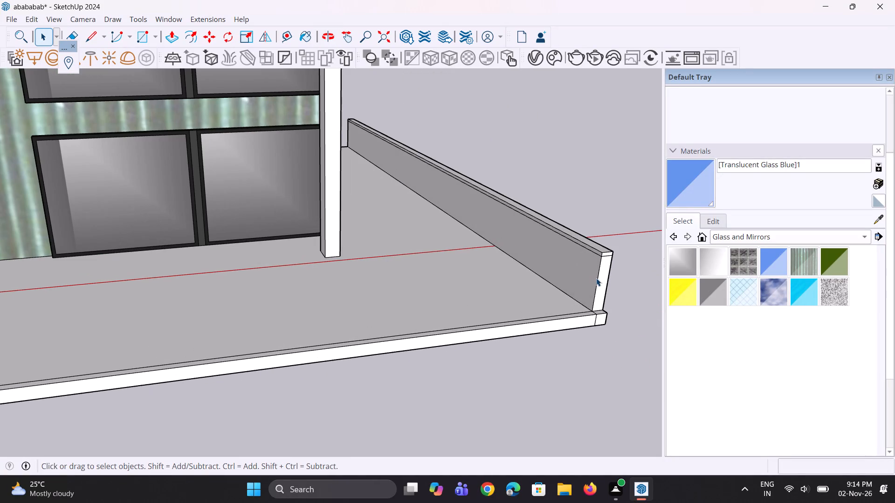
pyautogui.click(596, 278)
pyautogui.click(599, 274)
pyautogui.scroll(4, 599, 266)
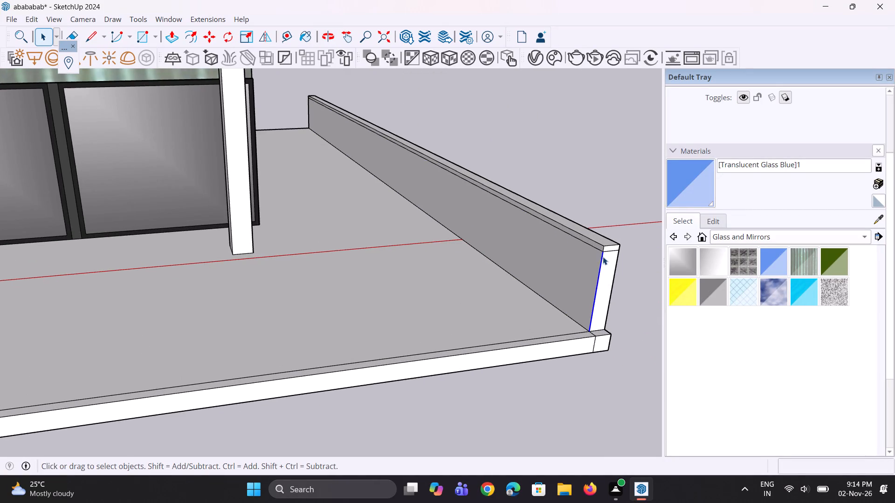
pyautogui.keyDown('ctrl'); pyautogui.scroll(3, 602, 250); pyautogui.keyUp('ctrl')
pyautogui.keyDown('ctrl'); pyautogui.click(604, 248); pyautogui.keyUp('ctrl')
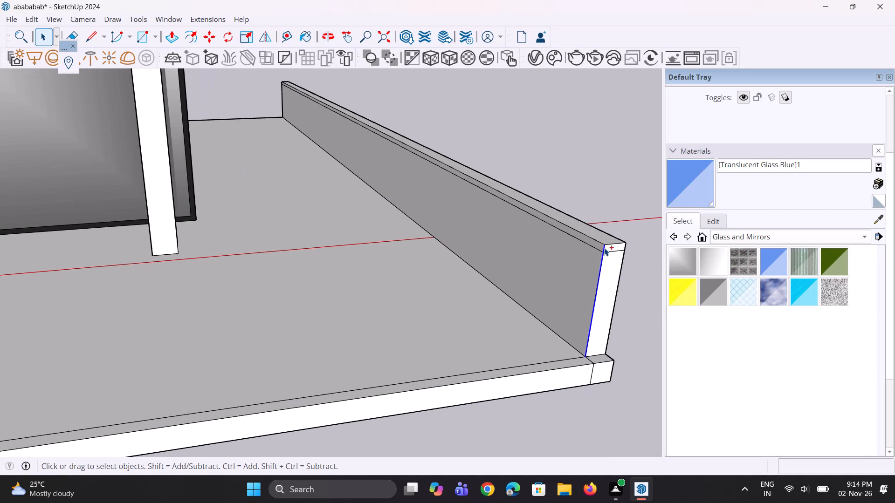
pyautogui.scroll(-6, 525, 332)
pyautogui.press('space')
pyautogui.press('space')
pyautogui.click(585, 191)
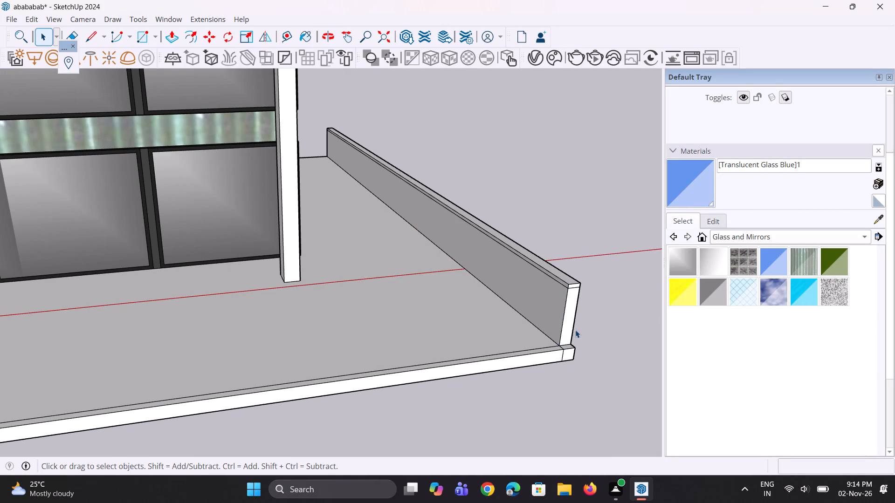
# Push/Pull the end face of the side boundary wall 8" to the slab's edge and repeat it on the top strip.
pyautogui.scroll(6, 575, 330)
pyautogui.press('p')
pyautogui.scroll(2, 564, 335)
pyautogui.click(564, 318)
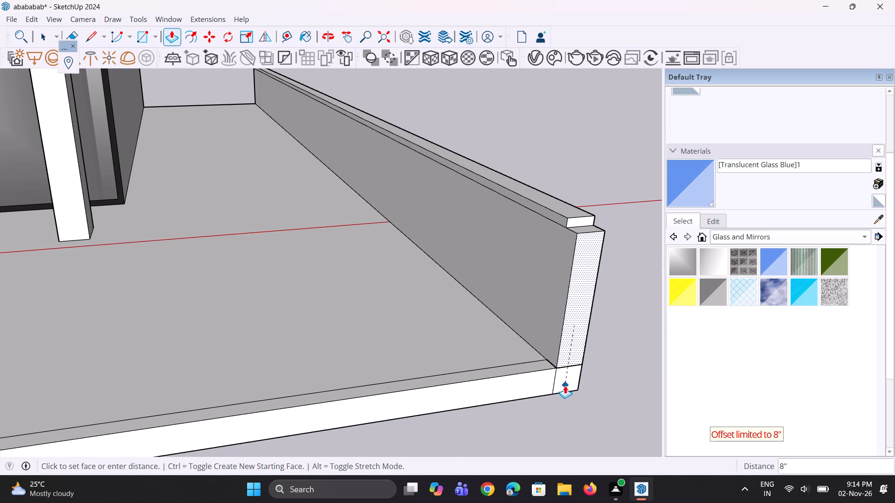
pyautogui.click(559, 388)
pyautogui.scroll(3, 569, 223)
pyautogui.doubleClick(575, 225)
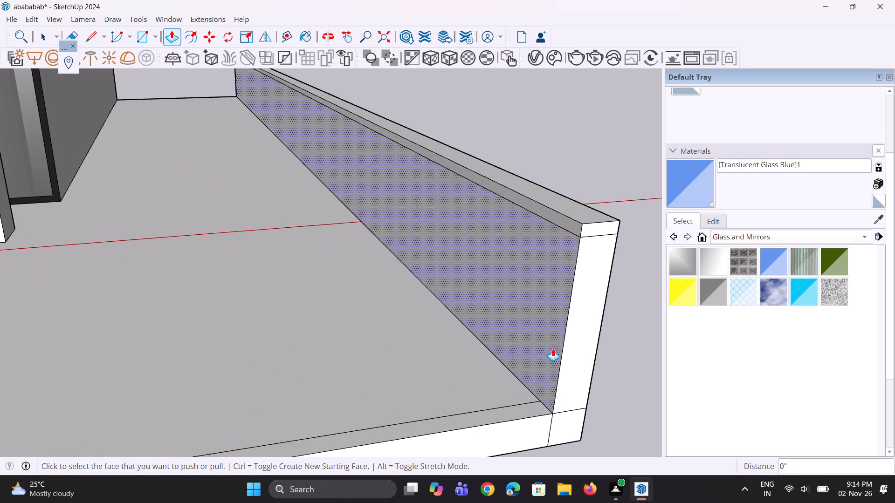
# Inspect the extended boundary wall end and the front of the whole building.
pyautogui.scroll(-5, 545, 371)
pyautogui.scroll(1, 561, 349)
pyautogui.moveTo(557, 348); pyautogui.dragTo(462, 347, button='middle')
pyautogui.scroll(-5, 467, 338)
pyautogui.scroll(4, 450, 420)
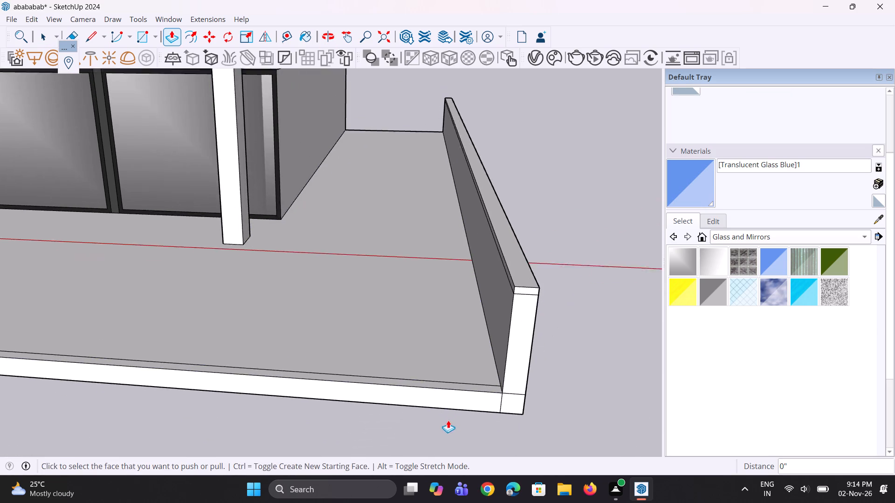
pyautogui.scroll(-1, 439, 408)
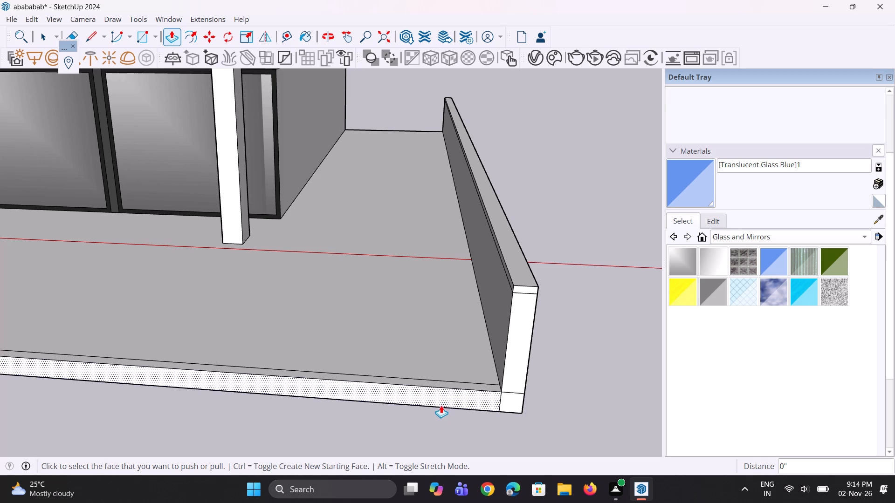
pyautogui.scroll(-18, 459, 381)
pyautogui.scroll(1, 476, 385)
pyautogui.moveTo(462, 368); pyautogui.dragTo(448, 340, button='middle')
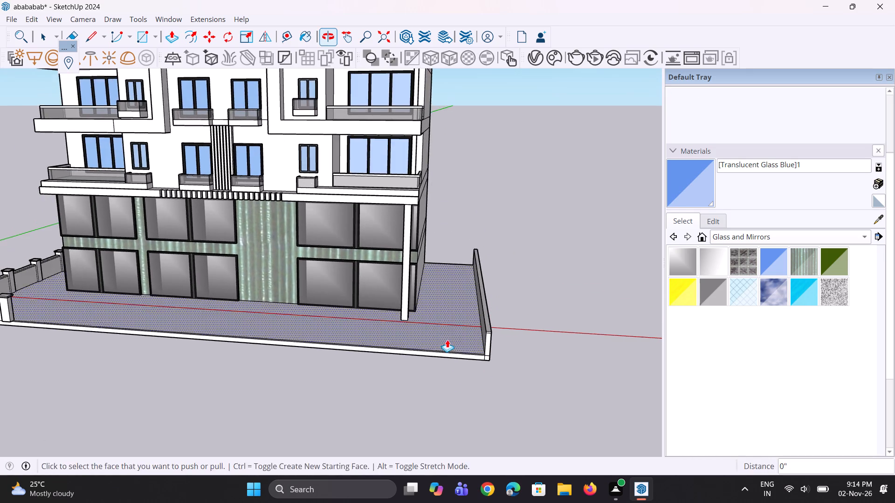
pyautogui.press('space')
pyautogui.scroll(-5, 440, 353)
pyautogui.press('space')
pyautogui.moveTo(417, 372); pyautogui.dragTo(403, 324, button='middle')
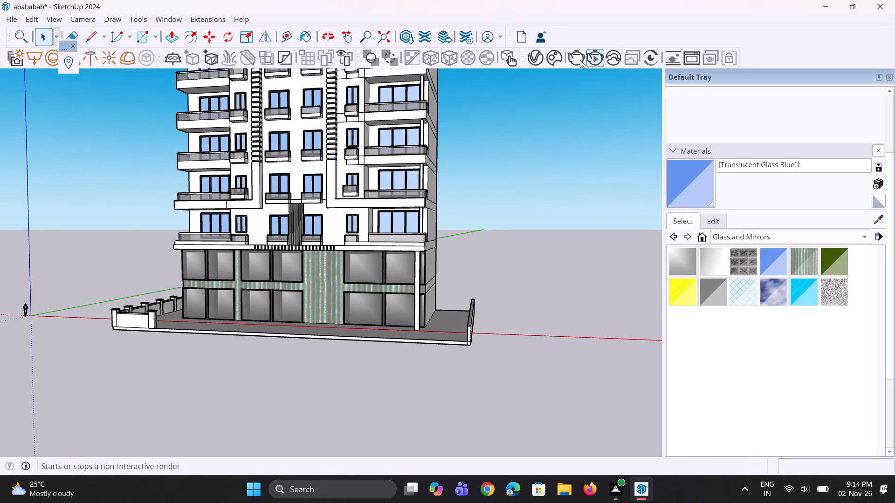
# Create a new Generic material in the V-Ray Asset Editor.
pyautogui.click(539, 62)
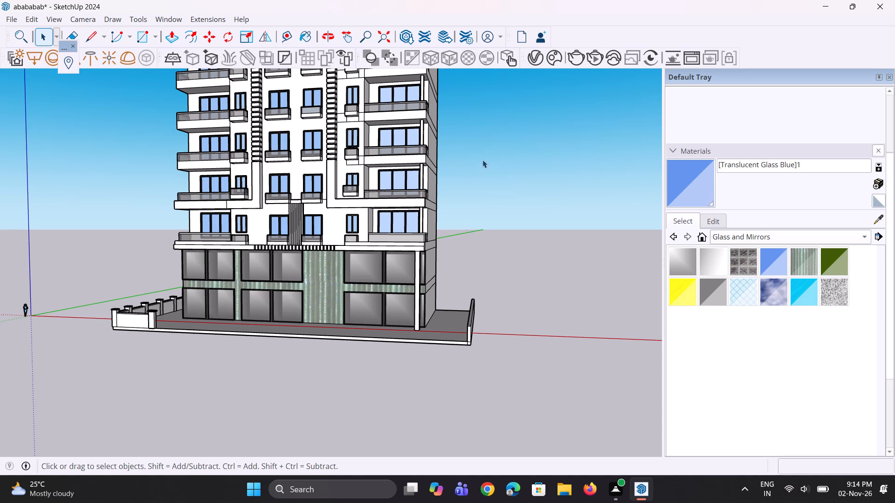
pyautogui.doubleClick(531, 57)
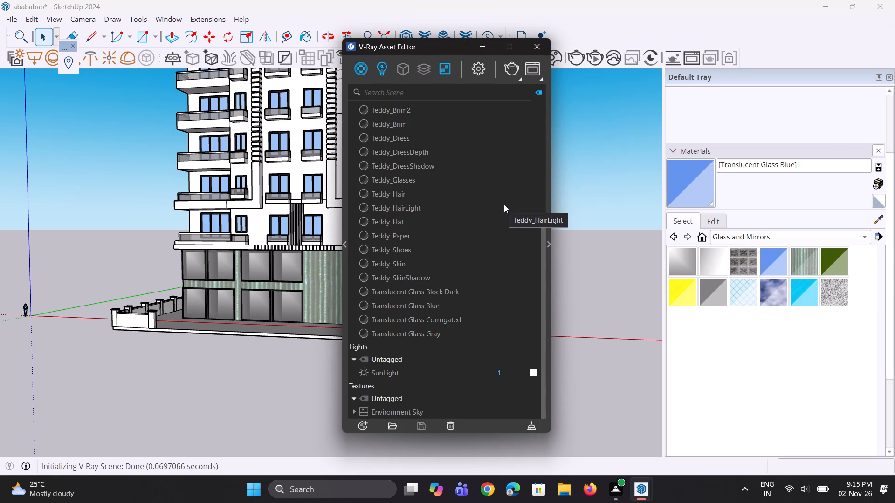
pyautogui.moveTo(371, 67); pyautogui.dragTo(357, 101, button='right')
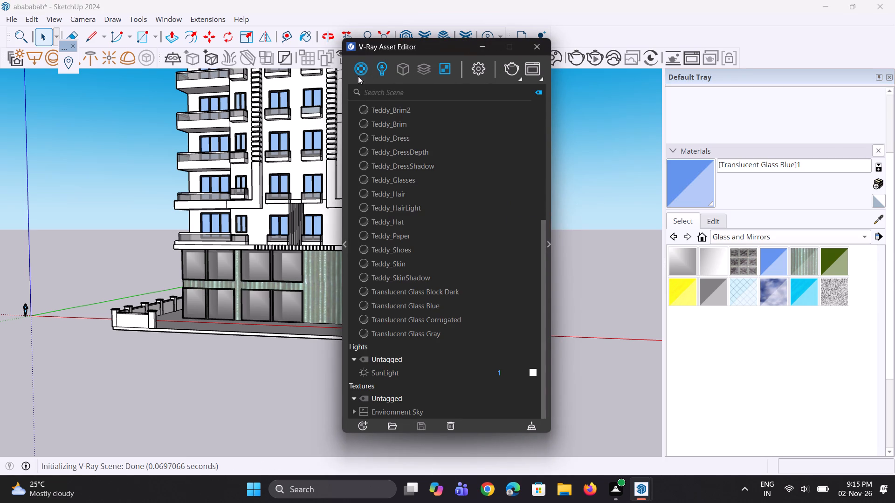
pyautogui.rightClick(358, 76)
pyautogui.click(386, 93)
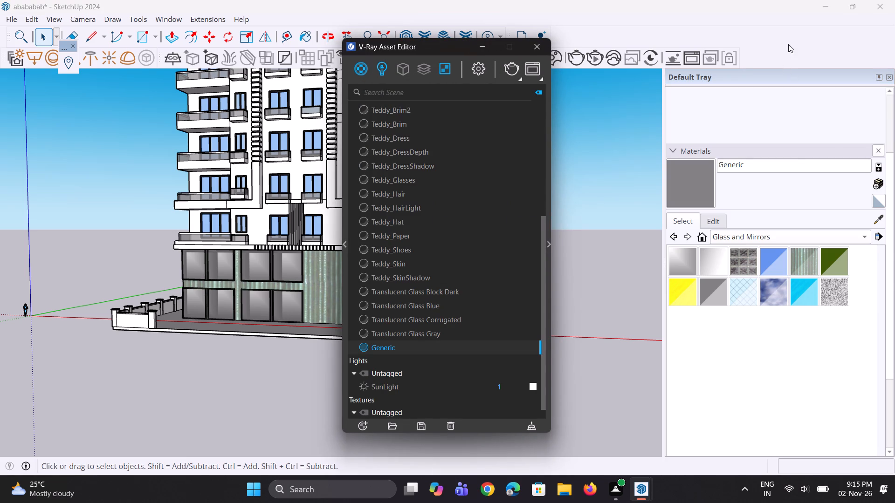
pyautogui.rightClick(803, 45)
pyautogui.moveTo(802, 51); pyautogui.dragTo(791, 94, button='right')
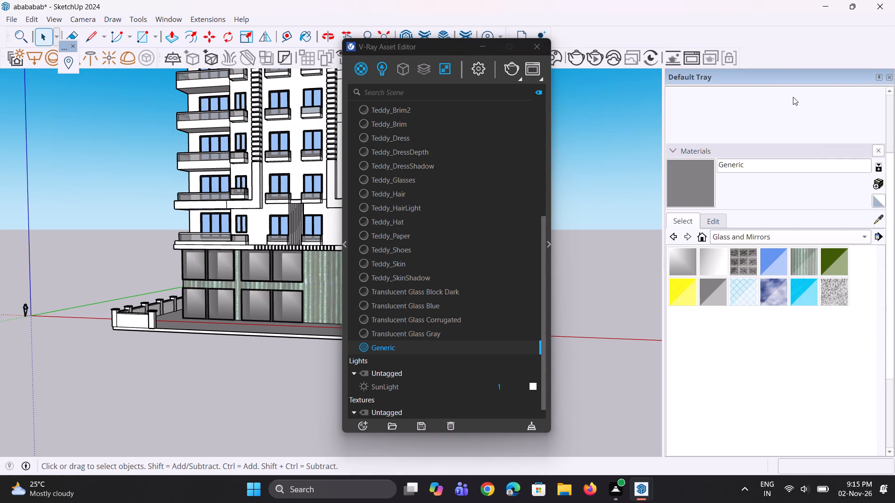
# Darken the Generic material's diffuse color to a very dark grey in its VRay Mtl settings.
pyautogui.click(550, 249)
pyautogui.click(640, 262)
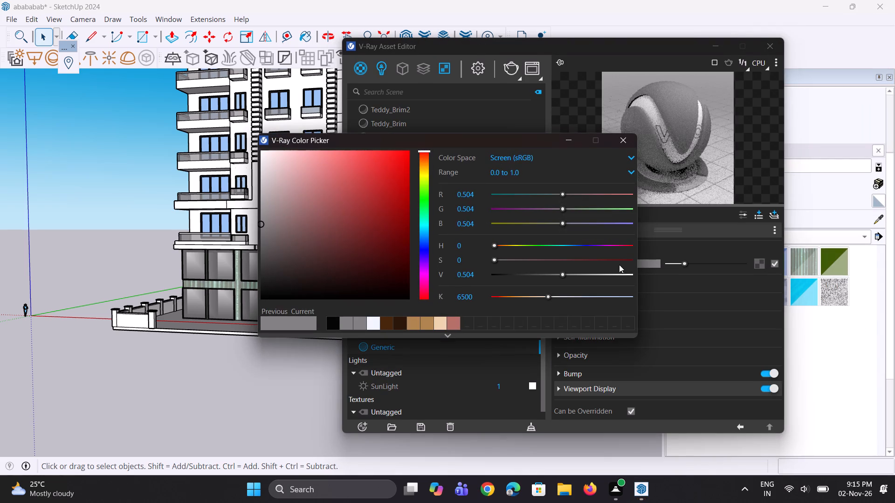
pyautogui.click(567, 138)
pyautogui.moveTo(685, 263); pyautogui.dragTo(680, 262)
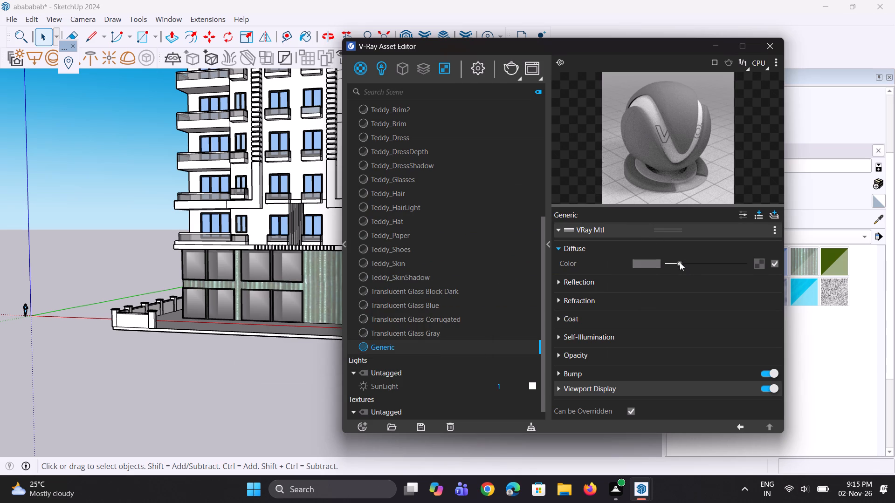
pyautogui.moveTo(680, 262); pyautogui.dragTo(675, 262)
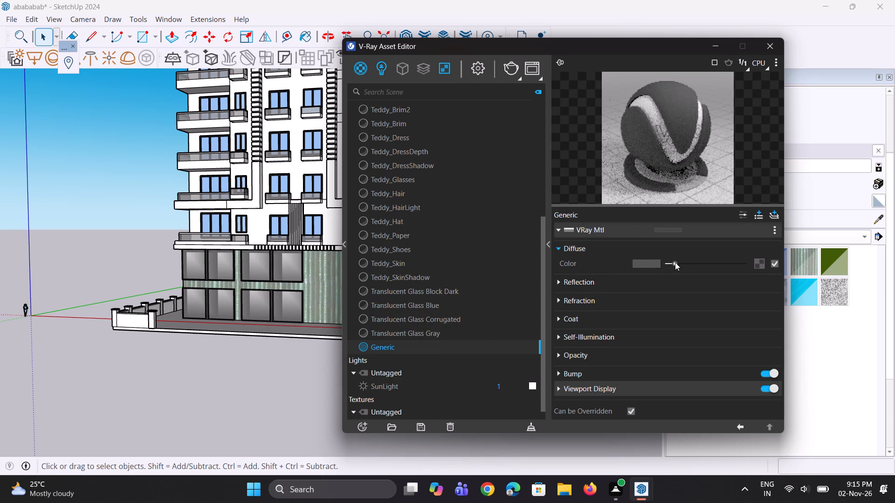
pyautogui.moveTo(675, 262); pyautogui.dragTo(670, 262)
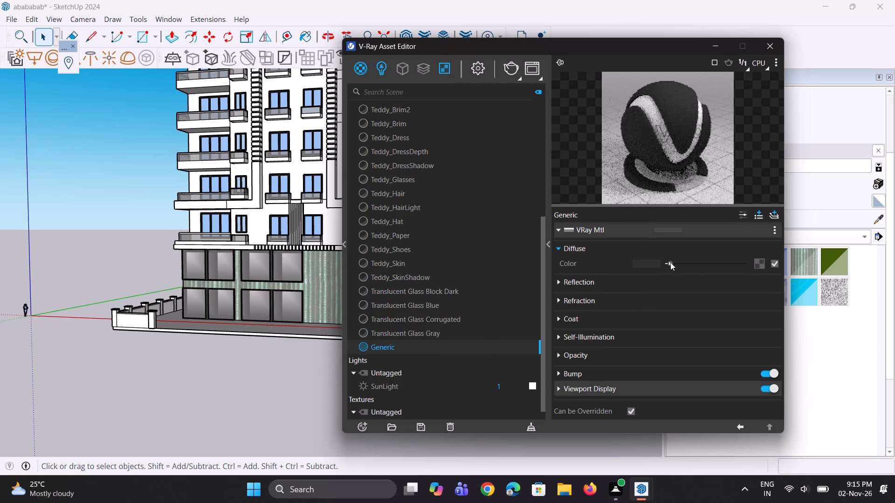
pyautogui.moveTo(670, 262); pyautogui.dragTo(673, 262)
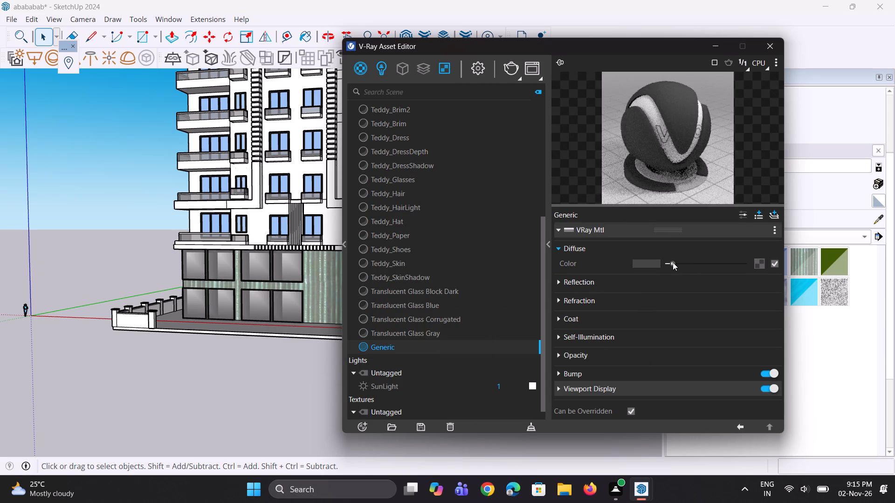
pyautogui.moveTo(673, 262); pyautogui.dragTo(671, 262)
# Give the Generic material a mid-grey reflection color and set its Reflection Glossiness to 0.95.
pyautogui.click(636, 283)
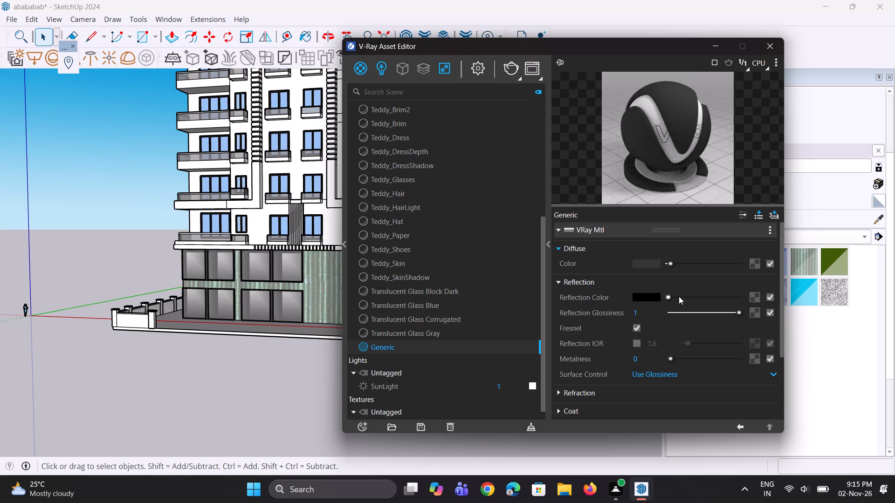
pyautogui.click(679, 296)
pyautogui.moveTo(650, 309); pyautogui.dragTo(625, 309)
pyautogui.write('0.95')
pyautogui.press('Return')
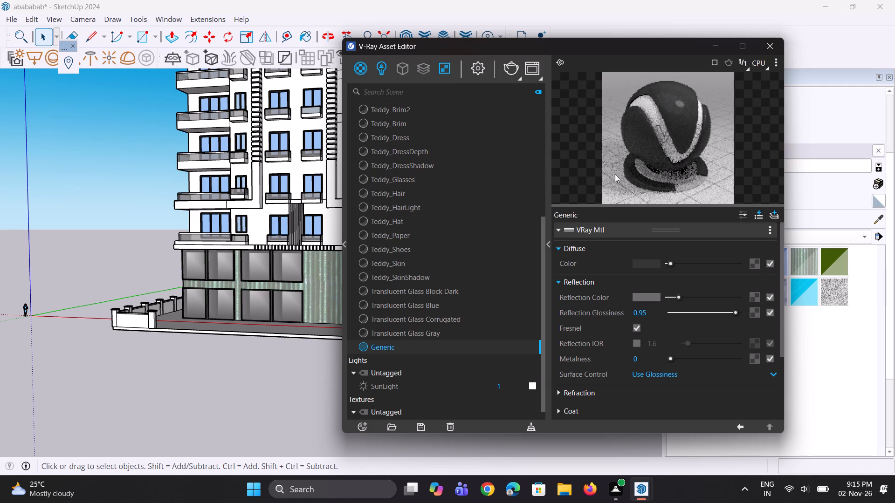
pyautogui.doubleClick(664, 127)
pyautogui.click(716, 41)
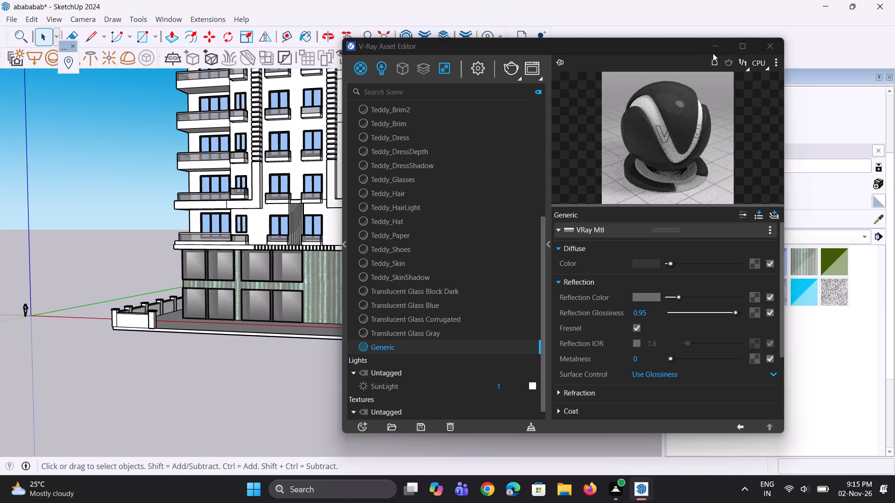
# Paint the front band below the rooftop railing with the dark Generic material.
pyautogui.click(689, 175)
pyautogui.scroll(-9, 478, 374)
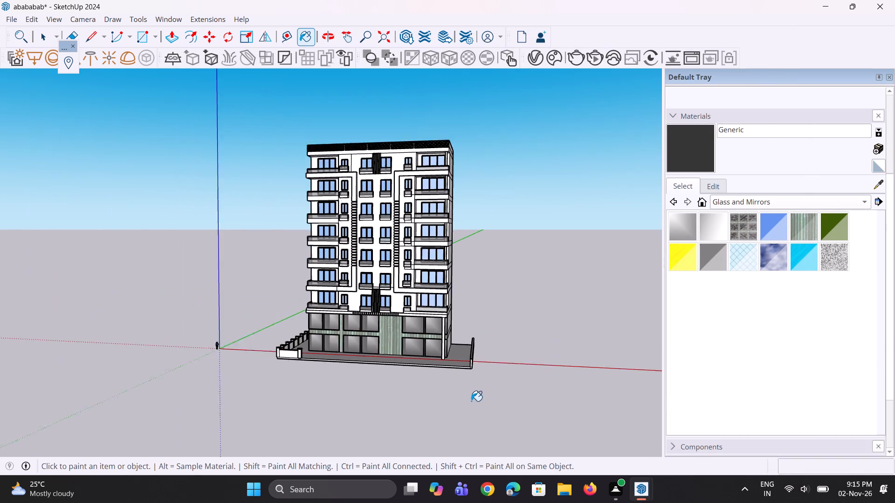
pyautogui.scroll(9, 417, 144)
pyautogui.scroll(4, 426, 180)
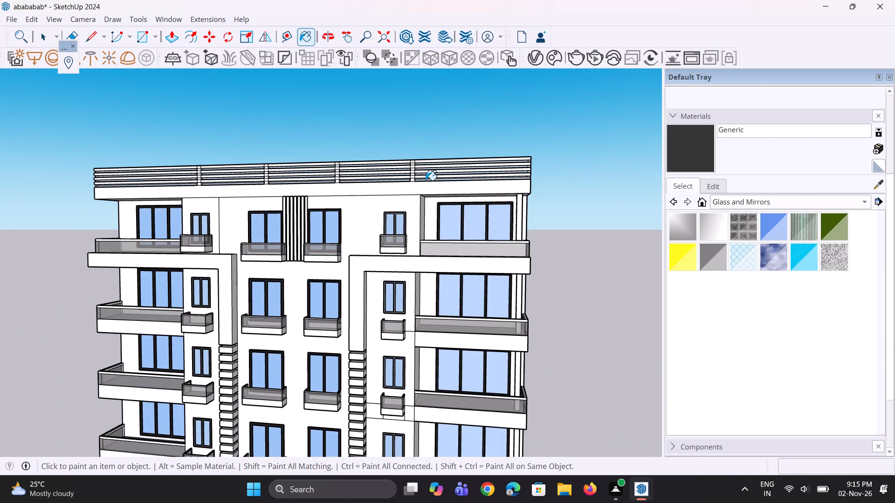
pyautogui.click(426, 181)
pyautogui.click(424, 187)
# Paint the front faces of the four slats in the rooftop railing's right-end bay with the Generic material.
pyautogui.moveTo(424, 187); pyautogui.dragTo(450, 262, button='middle')
pyautogui.scroll(4, 473, 222)
pyautogui.scroll(9, 404, 185)
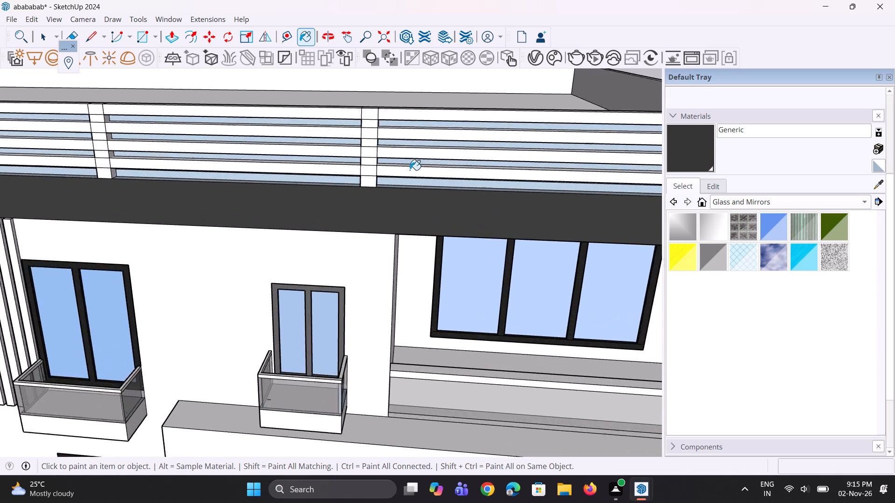
pyautogui.scroll(2, 410, 170)
pyautogui.click(409, 172)
pyautogui.click(414, 147)
pyautogui.click(422, 119)
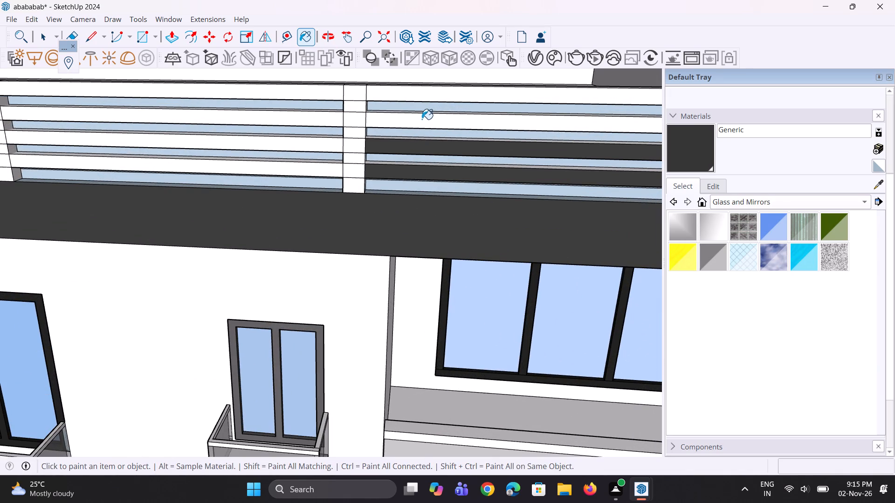
pyautogui.scroll(-6, 444, 240)
pyautogui.scroll(4, 426, 165)
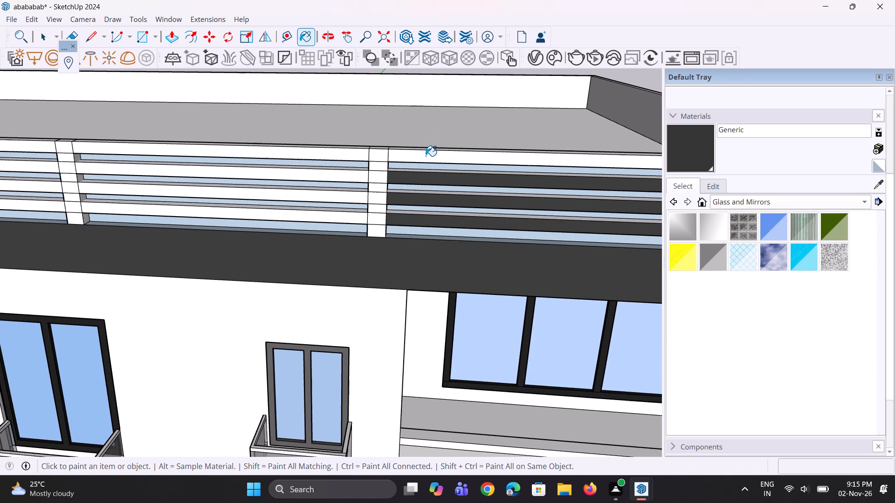
pyautogui.click(426, 156)
# Paint the top faces of the four rooftop railing slats with the Generic material.
pyautogui.moveTo(421, 152); pyautogui.dragTo(438, 196, button='middle')
pyautogui.scroll(7, 437, 170)
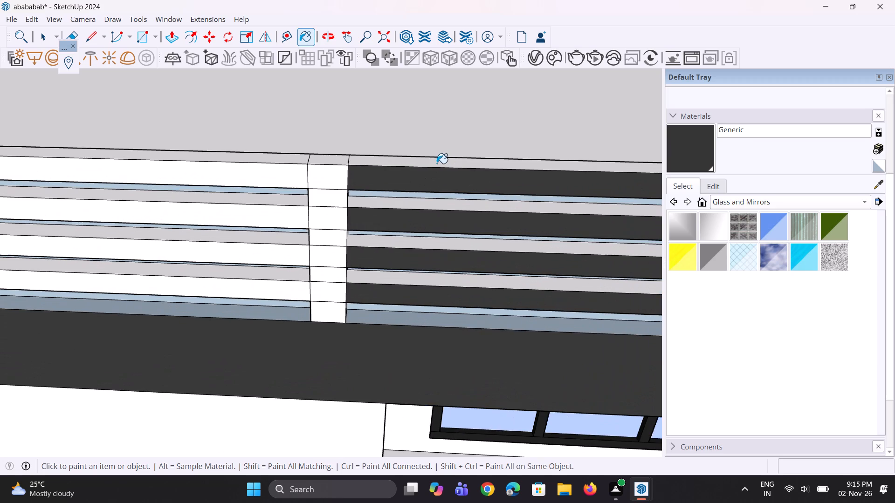
pyautogui.click(437, 163)
pyautogui.click(432, 201)
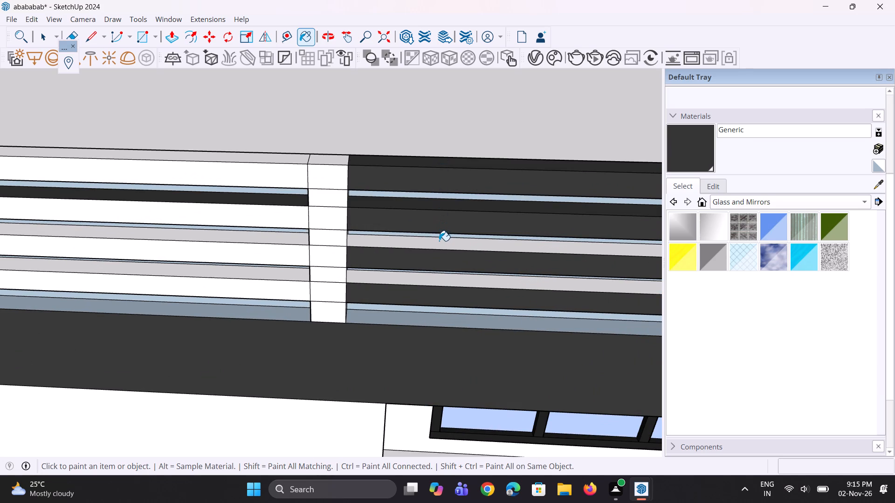
pyautogui.click(440, 242)
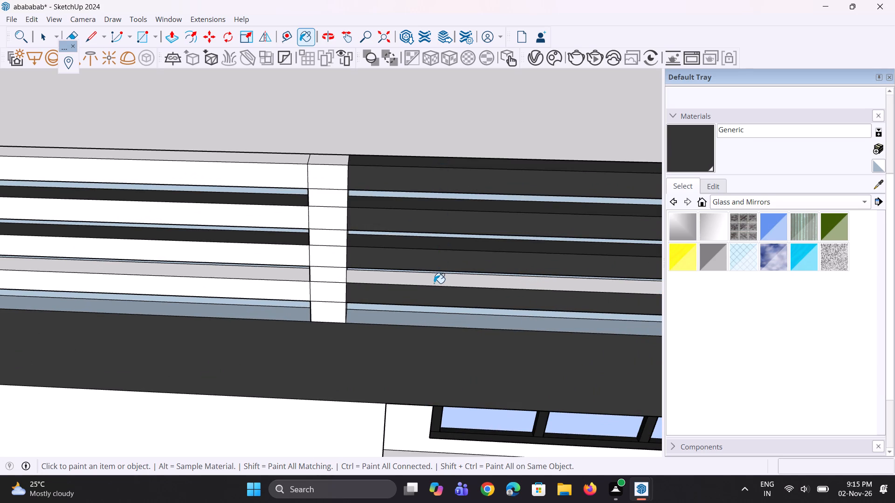
pyautogui.click(434, 283)
# Paint the undersides of the four rooftop railing slats with the Generic material.
pyautogui.scroll(-10, 358, 233)
pyautogui.moveTo(359, 273); pyautogui.dragTo(359, 259, button='middle')
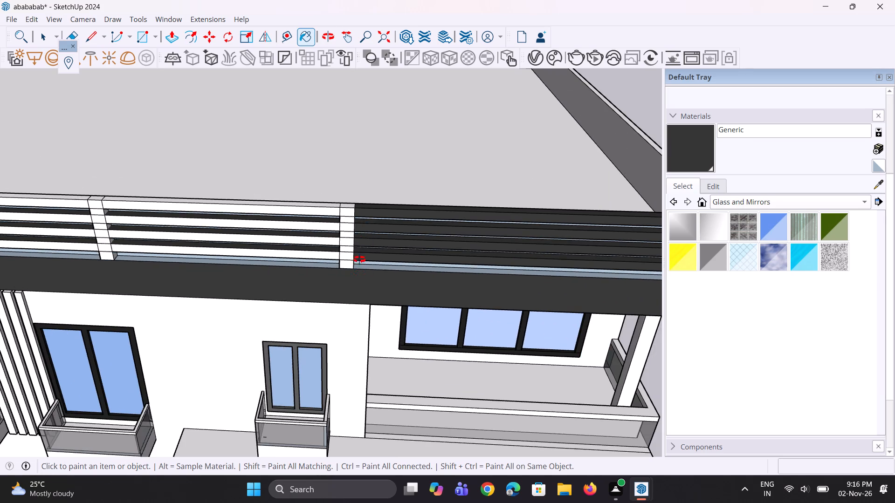
pyautogui.moveTo(359, 259); pyautogui.dragTo(356, 33, button='middle')
pyautogui.scroll(3, 412, 180)
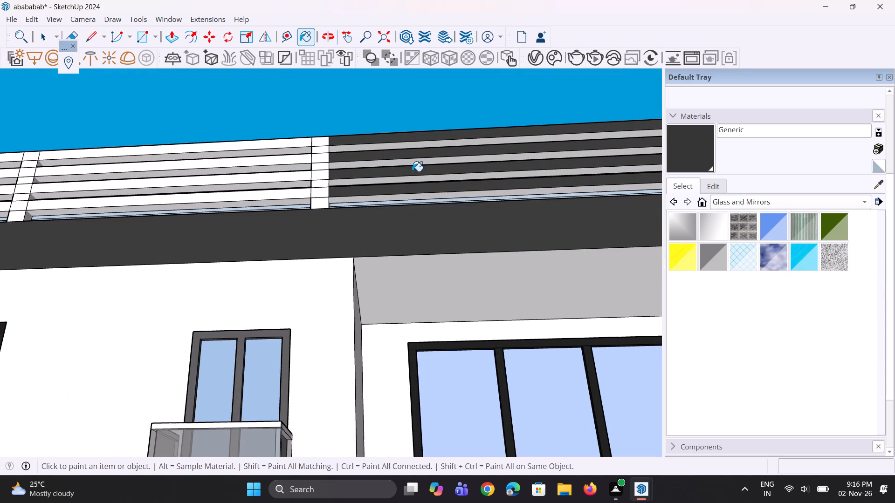
pyautogui.scroll(7, 417, 156)
pyautogui.click(422, 141)
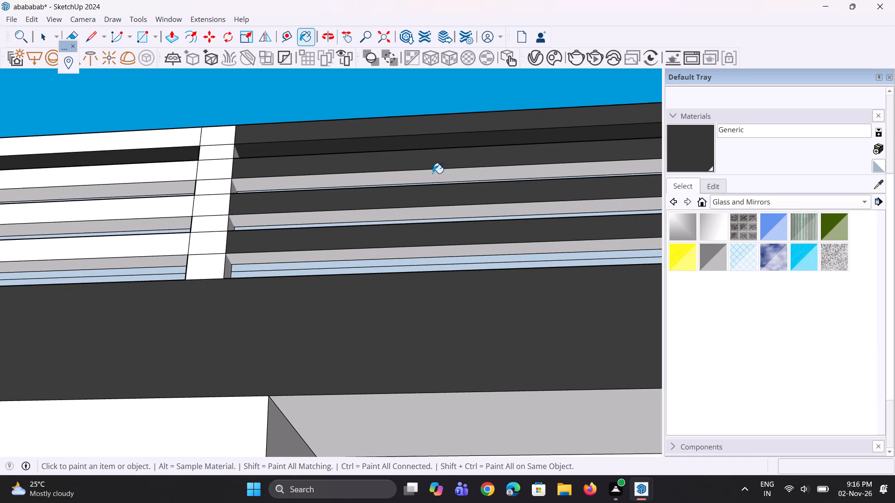
pyautogui.click(435, 179)
pyautogui.click(441, 214)
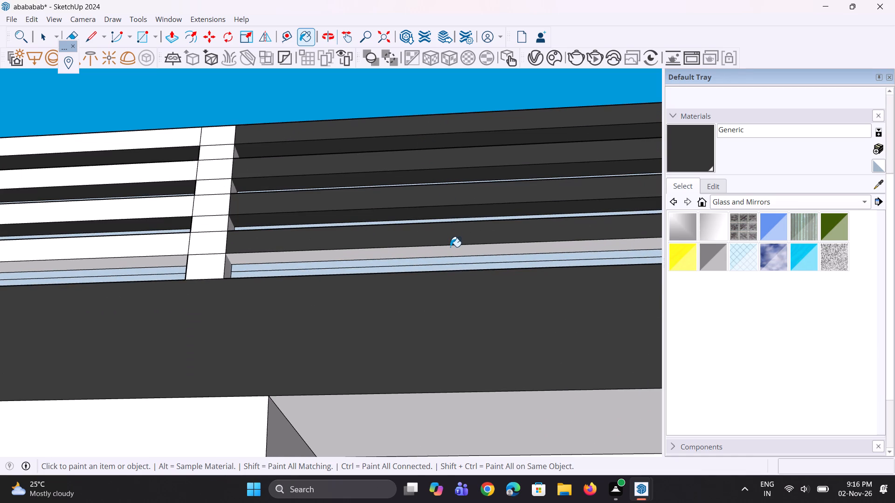
pyautogui.click(451, 248)
pyautogui.scroll(-12, 459, 247)
pyautogui.moveTo(363, 215); pyautogui.dragTo(363, 218, button='middle')
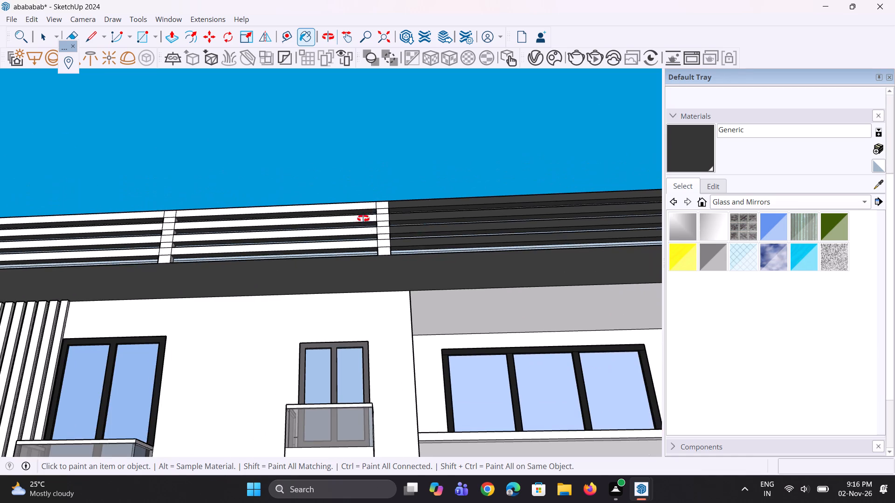
# Paint the front and top faces of the four slats in the rooftop railing's second bay from the right end with Generic.
pyautogui.moveTo(363, 218); pyautogui.dragTo(388, 297, button='middle')
pyautogui.scroll(4, 361, 177)
pyautogui.scroll(4, 365, 218)
pyautogui.click(370, 207)
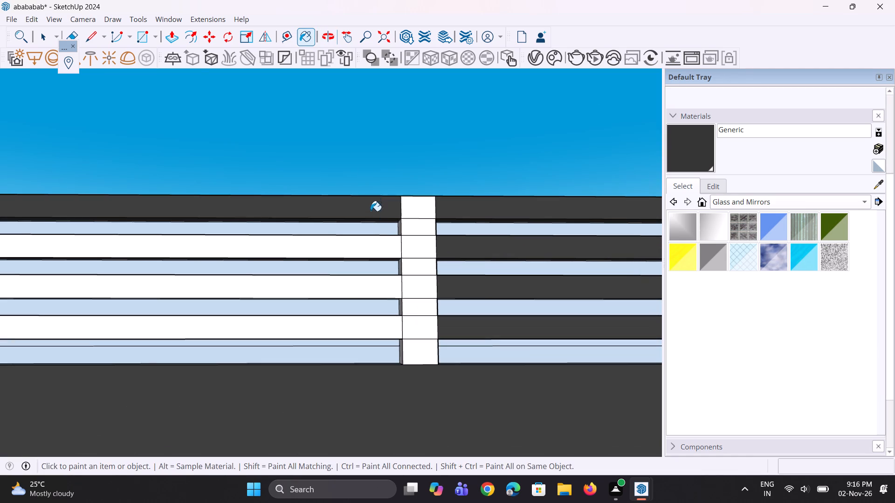
pyautogui.click(380, 241)
pyautogui.click(390, 286)
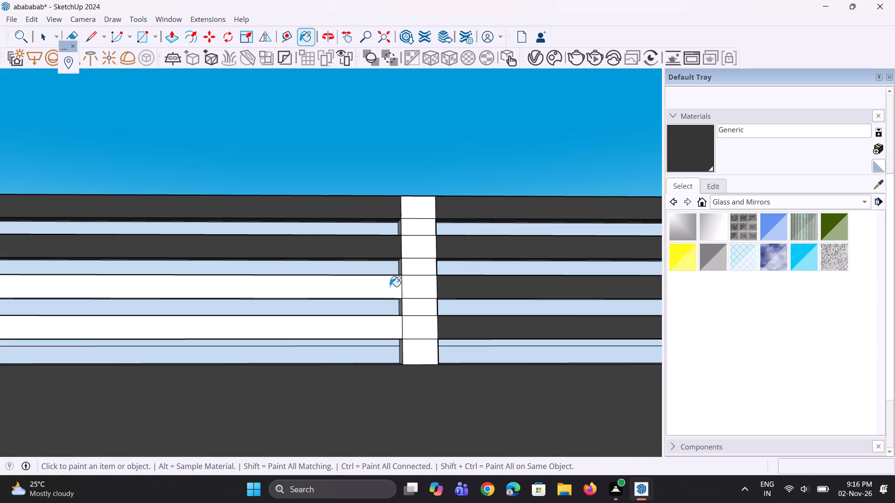
pyautogui.click(386, 329)
pyautogui.scroll(-6, 416, 197)
pyautogui.moveTo(417, 230); pyautogui.dragTo(421, 318, button='middle')
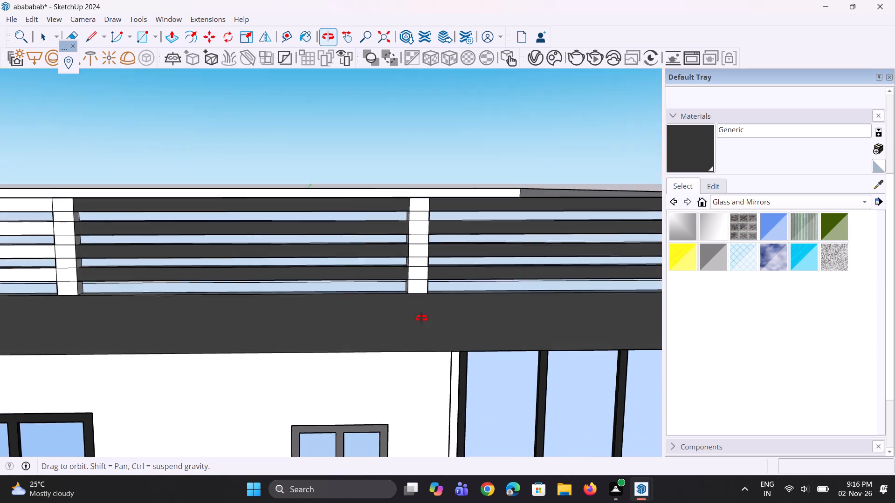
pyautogui.moveTo(421, 318); pyautogui.dragTo(420, 333, button='middle')
pyautogui.scroll(8, 380, 200)
pyautogui.click(387, 200)
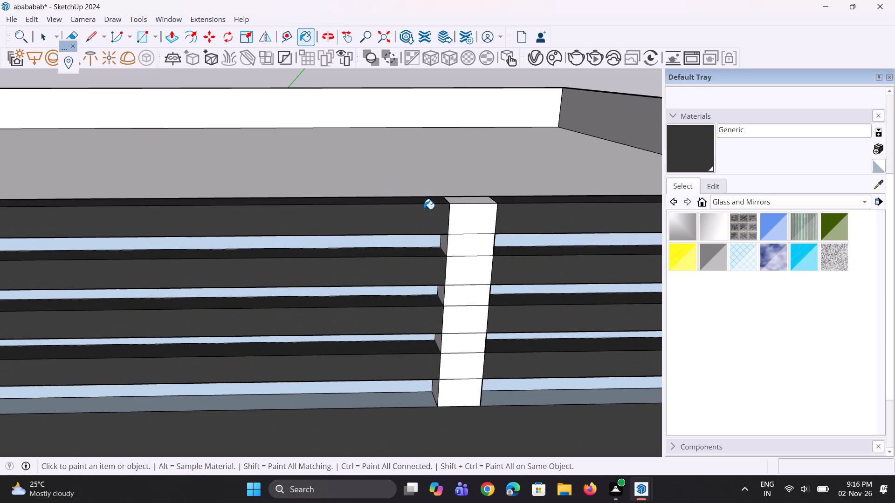
# Paint the top and all front face segments of the railing post between the first and second bays from the right end with Generic.
pyautogui.click(478, 200)
pyautogui.click(471, 217)
pyautogui.click(471, 239)
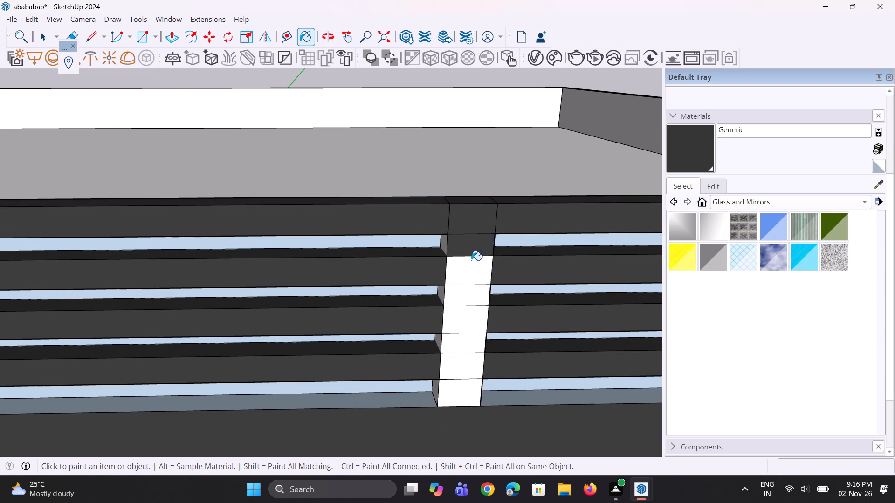
pyautogui.moveTo(471, 260); pyautogui.dragTo(471, 267)
pyautogui.click(471, 274)
pyautogui.click(468, 292)
pyautogui.click(468, 314)
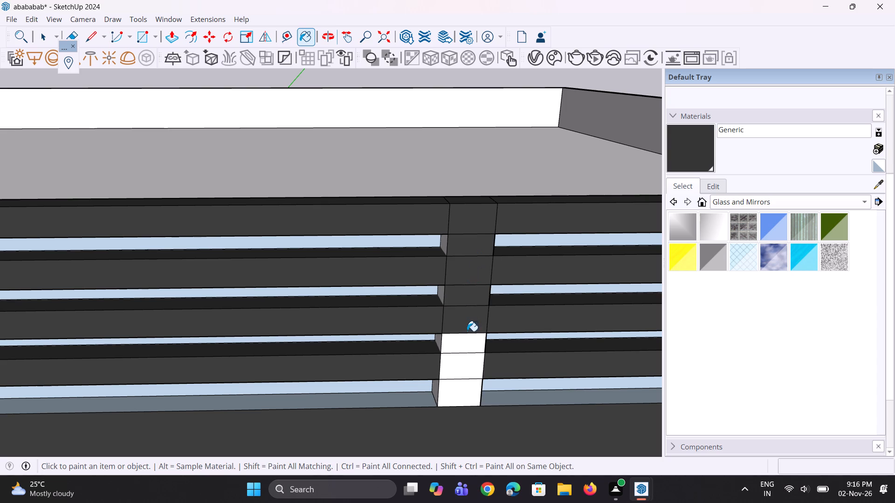
pyautogui.click(467, 336)
pyautogui.click(460, 361)
pyautogui.click(460, 386)
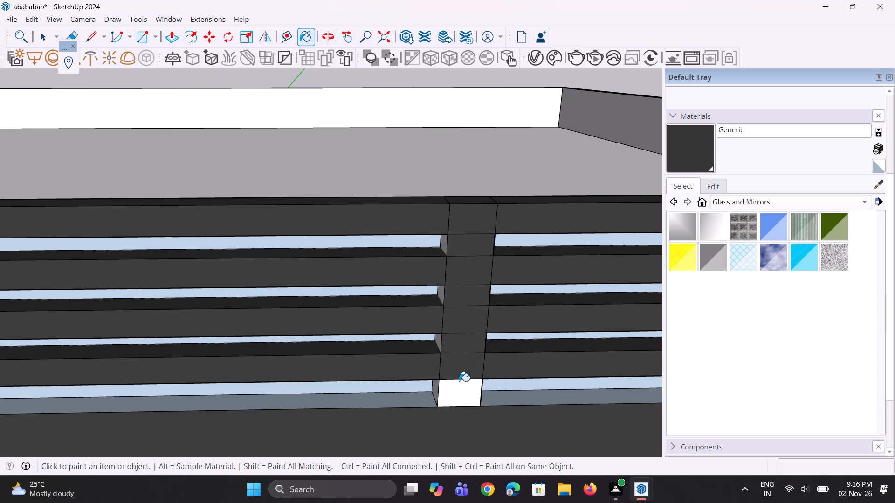
# Paint both side faces of the post between the first and second railing bays from the right end with Generic.
pyautogui.scroll(6, 451, 353)
pyautogui.click(431, 338)
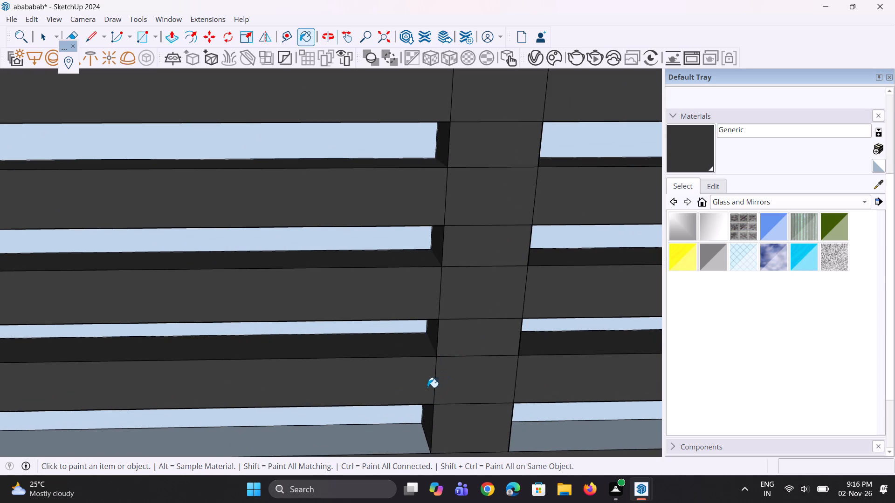
pyautogui.scroll(-5, 406, 312)
pyautogui.moveTo(465, 262); pyautogui.dragTo(368, 244, button='middle')
pyautogui.scroll(4, 462, 208)
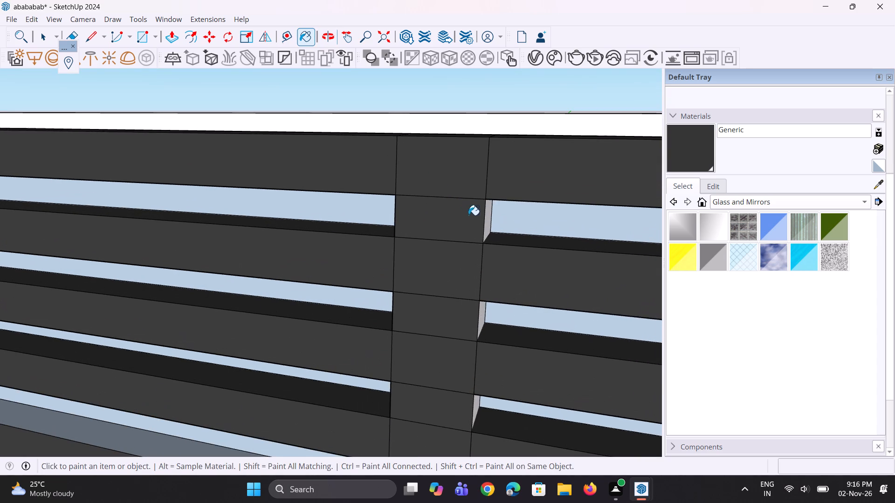
pyautogui.click(488, 218)
# Paint the ledge beneath the slats in the two right-end railing bays with the Generic material.
pyautogui.scroll(-11, 441, 211)
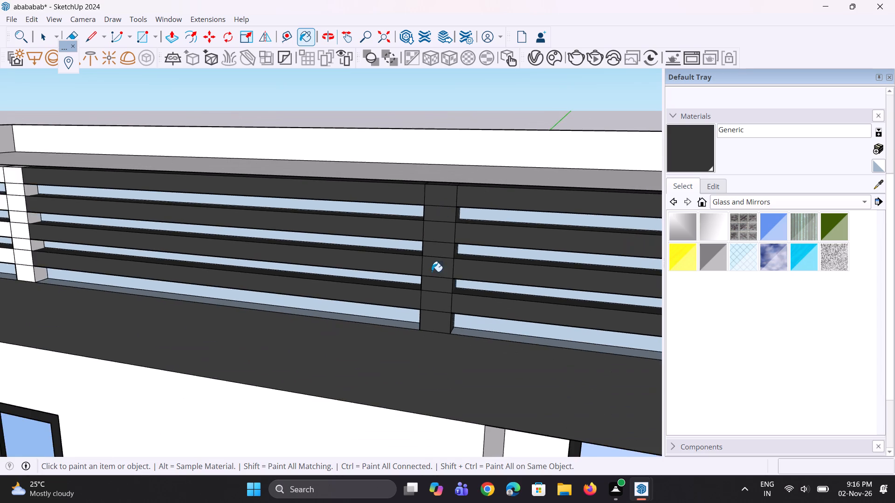
pyautogui.moveTo(432, 271); pyautogui.dragTo(498, 319, button='middle')
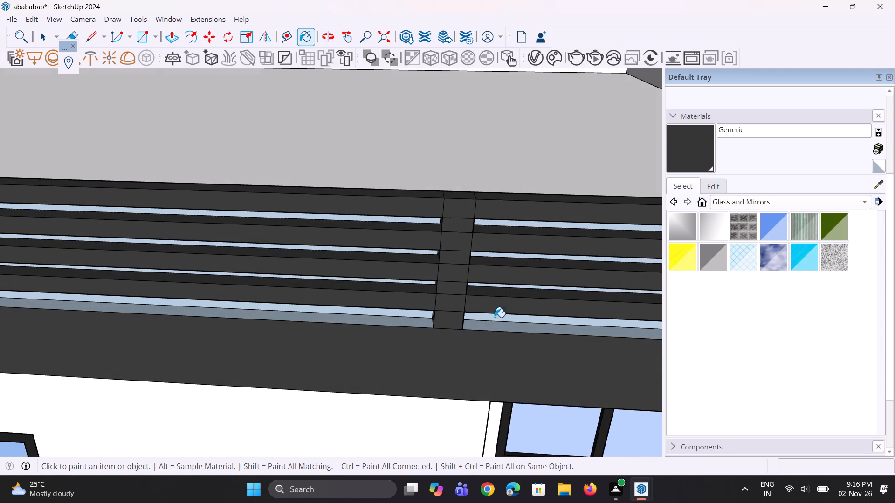
pyautogui.scroll(1, 495, 317)
pyautogui.click(493, 325)
pyautogui.click(408, 327)
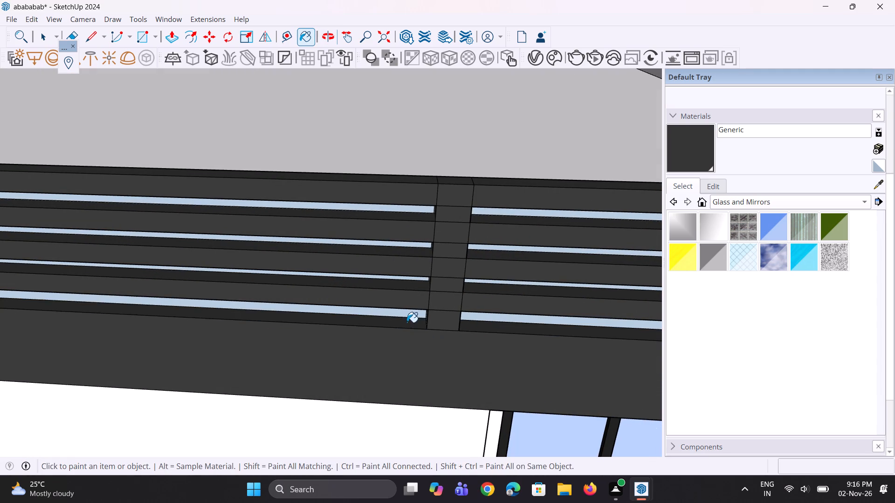
# Paint the top and front face segments of the post between the second and third railing bays from the right, except the lowest segment.
pyautogui.scroll(-18, 407, 322)
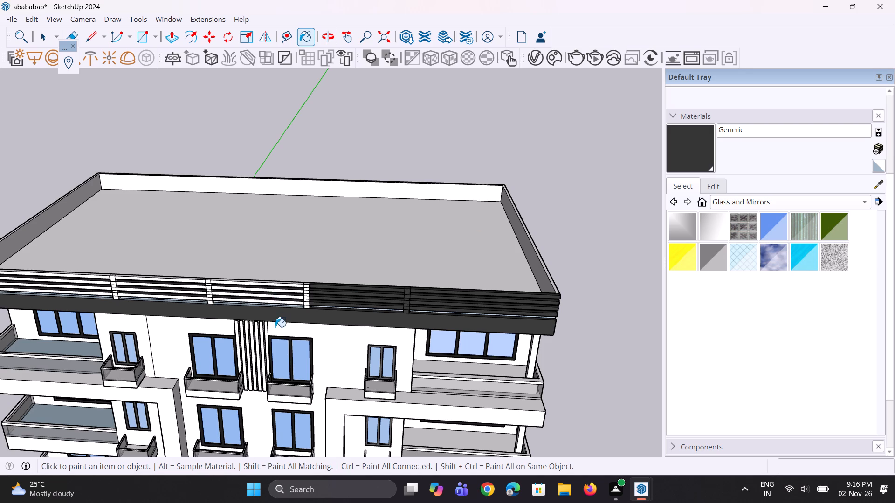
pyautogui.scroll(-1, 275, 327)
pyautogui.scroll(16, 303, 295)
pyautogui.click(304, 279)
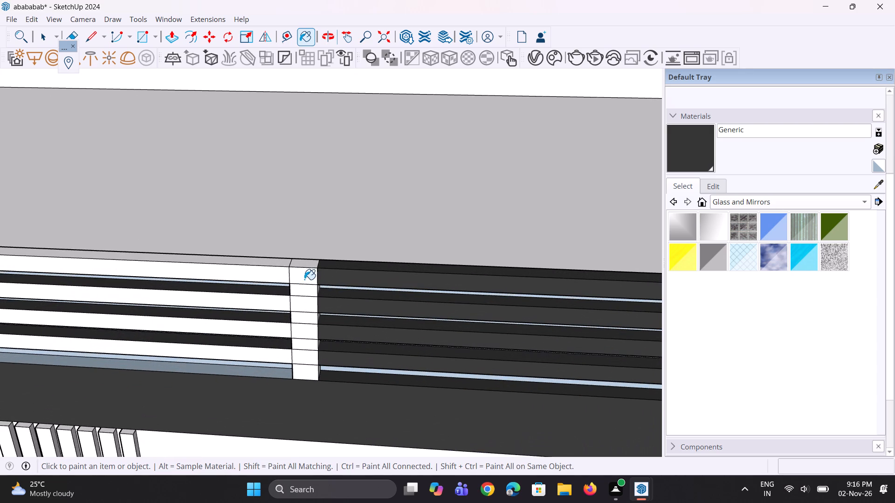
pyautogui.click(308, 266)
pyautogui.click(307, 289)
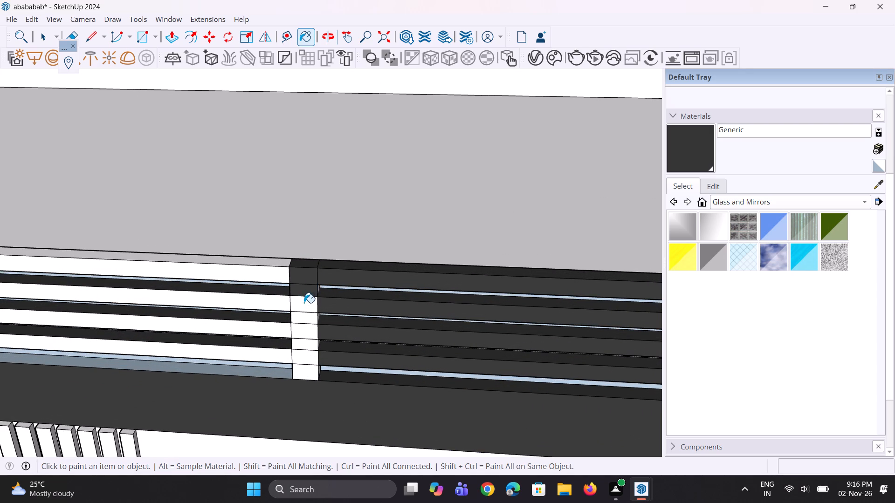
pyautogui.click(304, 303)
pyautogui.click(306, 319)
pyautogui.click(308, 332)
pyautogui.click(307, 348)
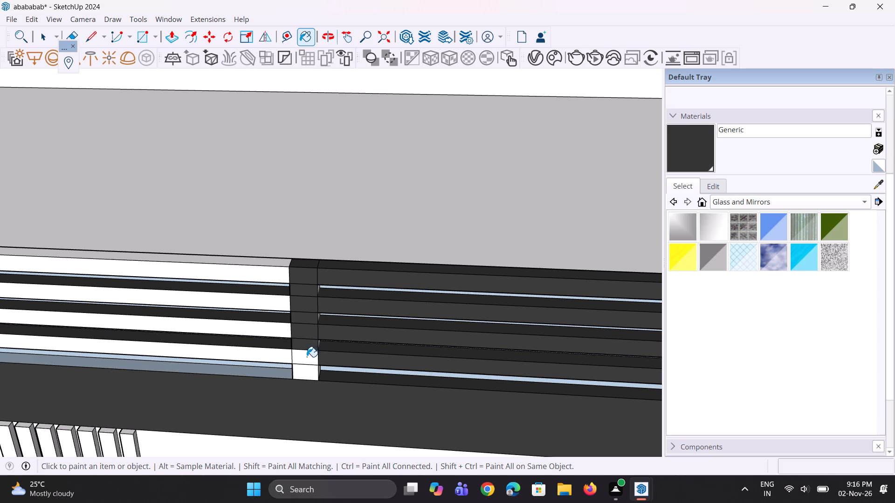
pyautogui.click(307, 357)
pyautogui.click(307, 365)
pyautogui.click(319, 369)
# Paint that post's side facing the third bay and the front and top faces of the third bay's four slats with Generic.
pyautogui.moveTo(263, 371); pyautogui.dragTo(396, 349, button='middle')
pyautogui.scroll(3, 324, 373)
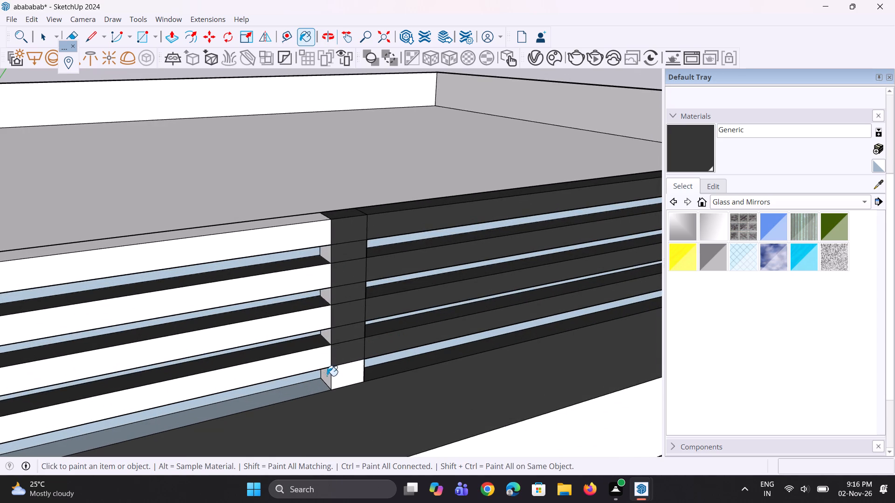
pyautogui.click(327, 376)
pyautogui.click(319, 362)
pyautogui.click(314, 328)
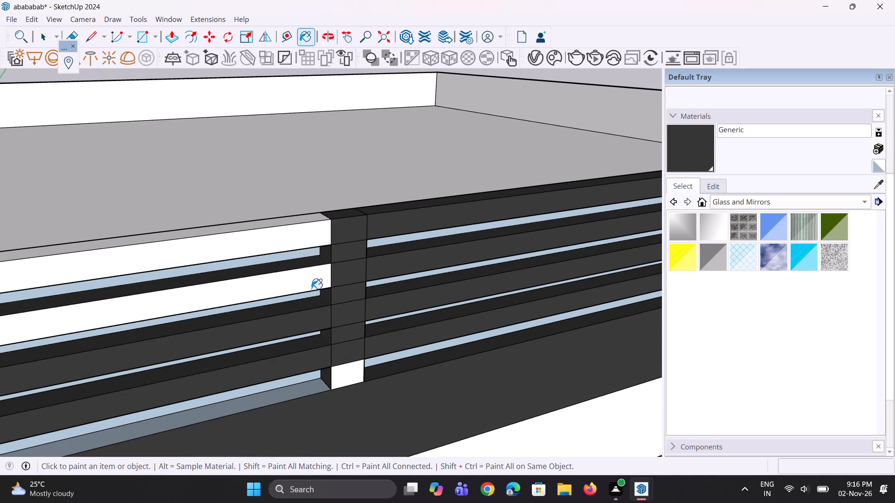
pyautogui.click(311, 281)
pyautogui.click(302, 230)
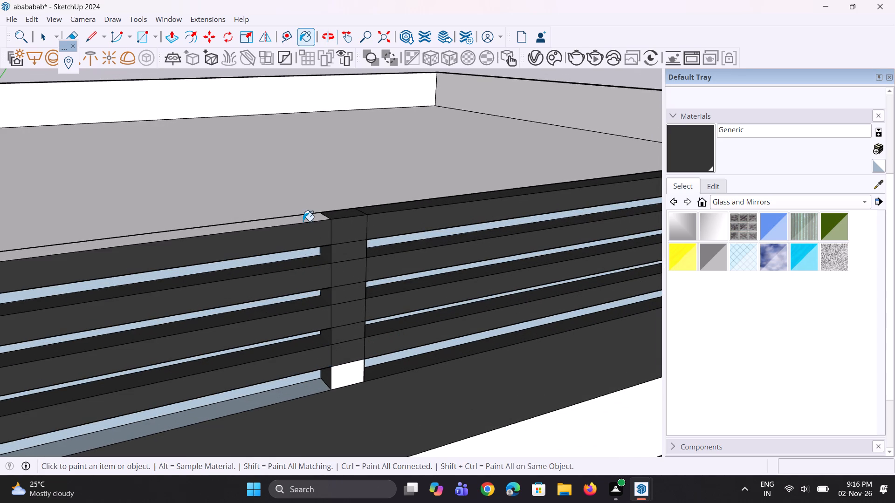
pyautogui.click(304, 220)
# Paint the remaining lowest front segment of the post between the second and third railing bays with Generic.
pyautogui.scroll(-13, 337, 270)
pyautogui.moveTo(310, 278); pyautogui.dragTo(296, 136, button='middle')
pyautogui.scroll(4, 209, 225)
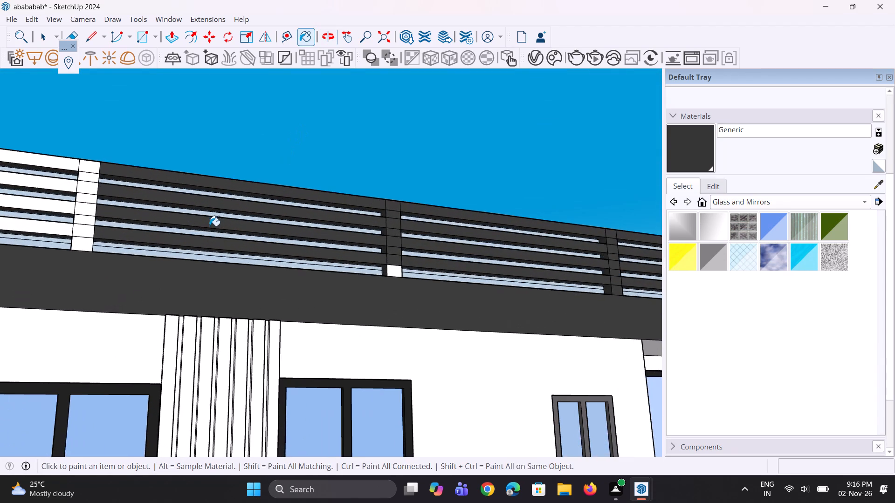
pyautogui.scroll(3, 366, 266)
pyautogui.click(402, 270)
# Paint the ledge beneath the slats in the third railing bay from the right end with Generic.
pyautogui.scroll(-5, 371, 236)
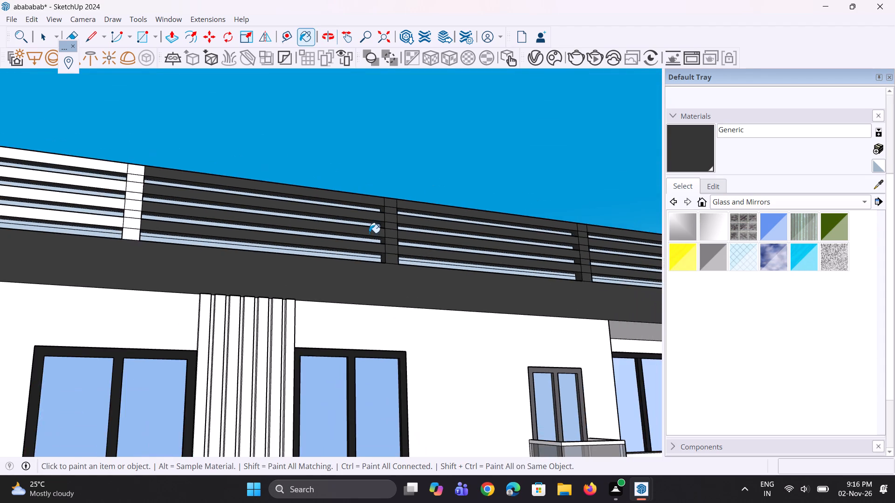
pyautogui.moveTo(369, 238); pyautogui.dragTo(366, 350, button='middle')
pyautogui.scroll(7, 282, 285)
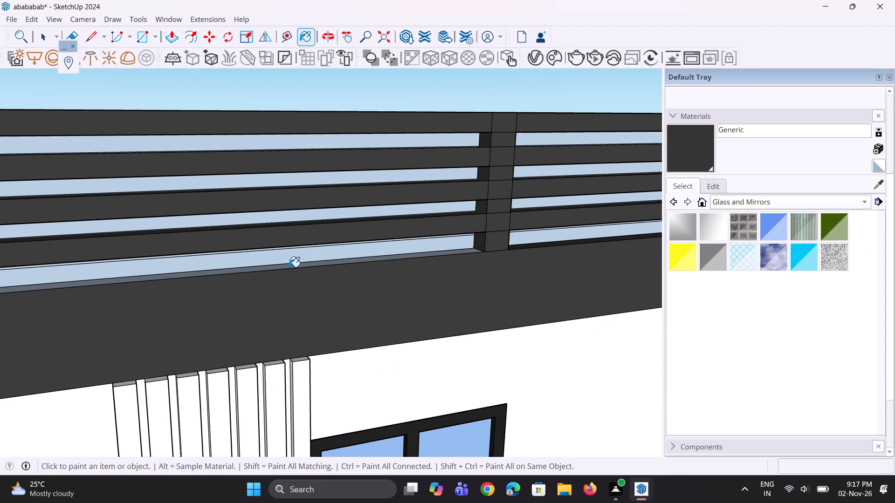
pyautogui.click(290, 266)
# Paint the front and top faces of the four slats in the fourth railing bay from the right end with Generic.
pyautogui.scroll(-16, 318, 322)
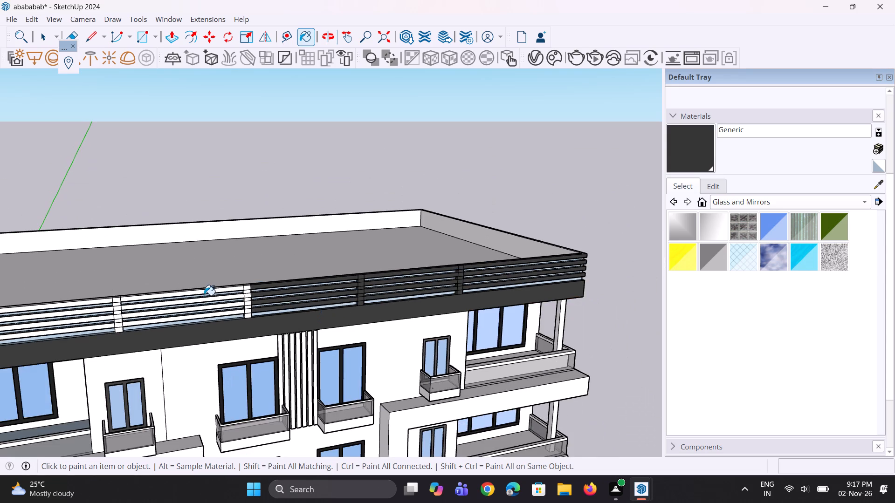
pyautogui.scroll(13, 194, 296)
pyautogui.click(220, 285)
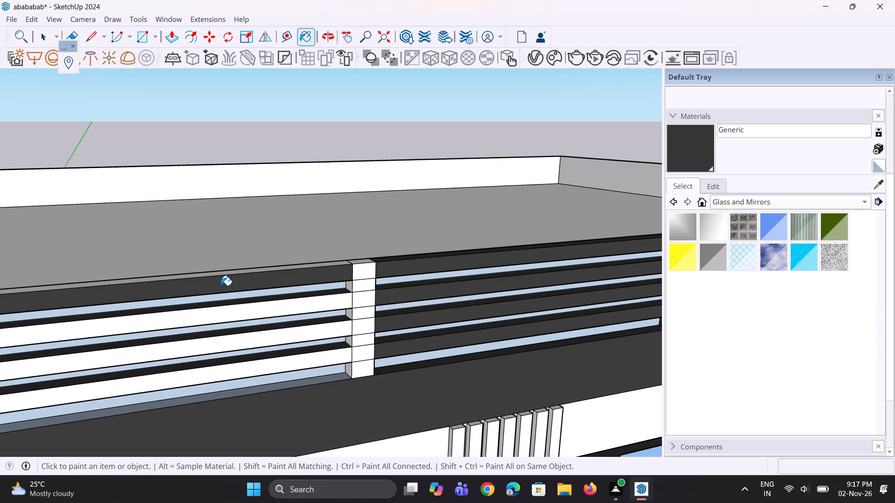
pyautogui.click(255, 271)
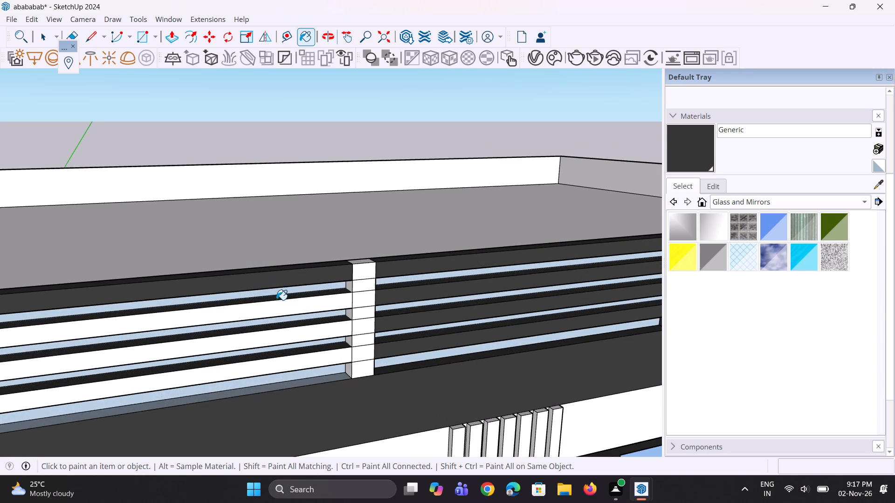
pyautogui.click(279, 303)
pyautogui.click(293, 329)
pyautogui.click(307, 359)
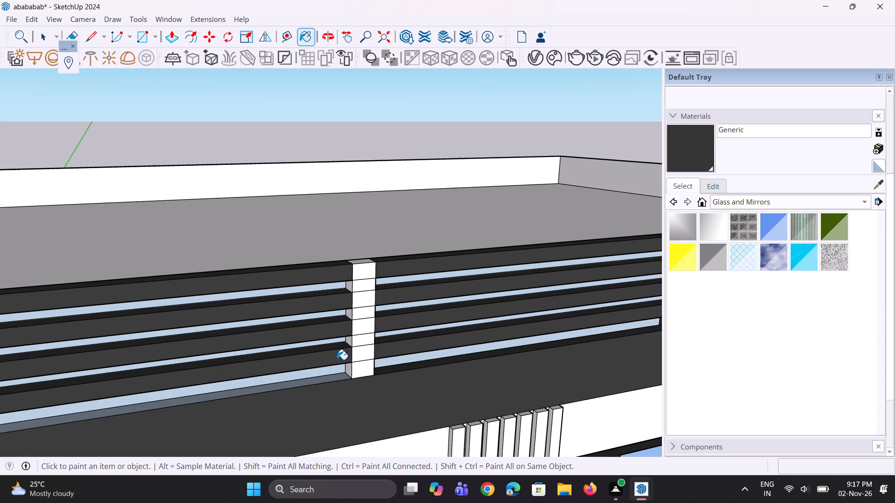
# Paint the front, top and fourth-bay side of the post between the third and fourth railing bays from the right with Generic.
pyautogui.scroll(3, 367, 371)
pyautogui.click(338, 373)
pyautogui.click(351, 373)
pyautogui.click(358, 351)
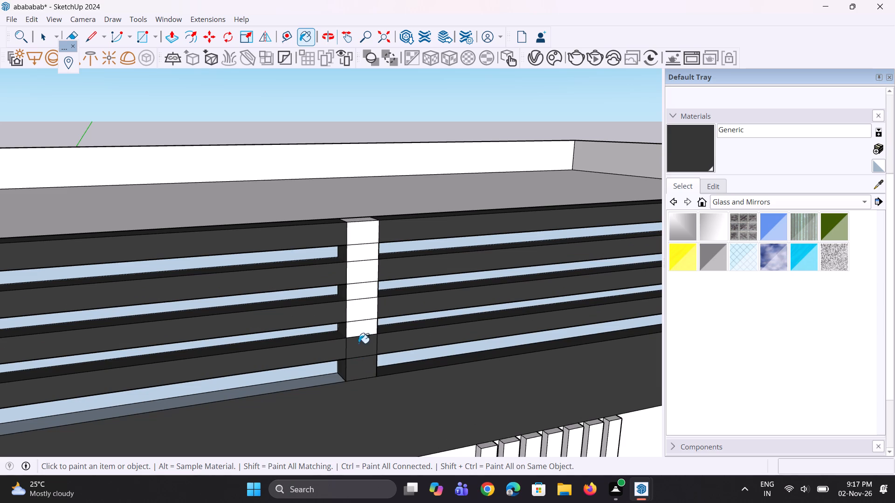
pyautogui.click(360, 333)
pyautogui.click(362, 315)
pyautogui.click(362, 297)
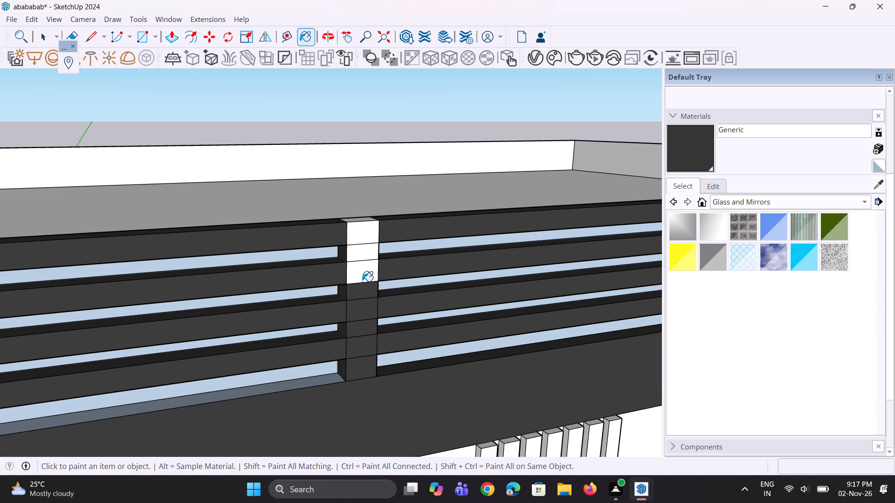
pyautogui.click(362, 280)
pyautogui.click(361, 262)
pyautogui.click(357, 251)
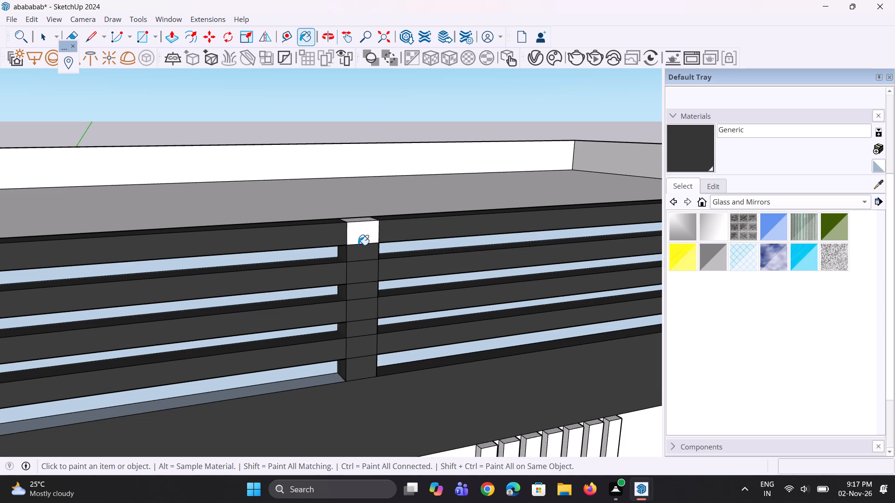
pyautogui.click(359, 242)
pyautogui.click(358, 218)
# Paint that post's opposite side face and the ledge beneath the fourth railing bay's slats with Generic.
pyautogui.moveTo(377, 238); pyautogui.dragTo(301, 240, button='middle')
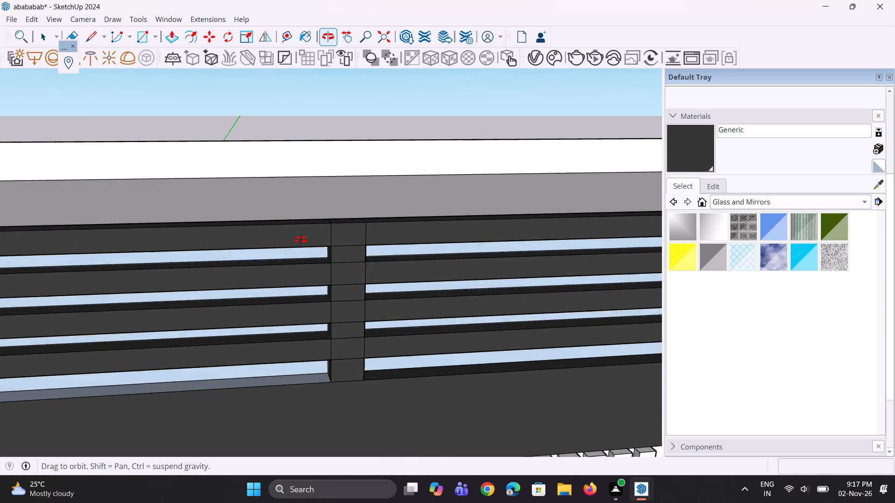
pyautogui.moveTo(301, 240); pyautogui.dragTo(198, 241, button='middle')
pyautogui.scroll(3, 299, 282)
pyautogui.click(342, 252)
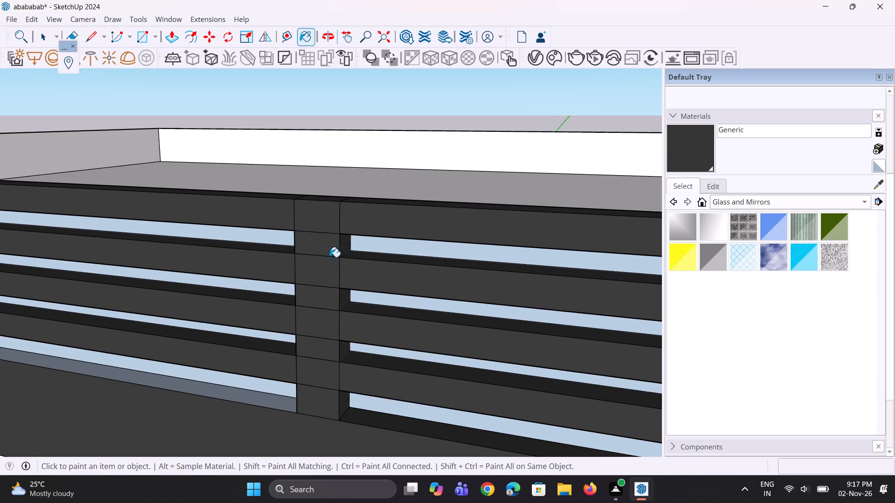
pyautogui.click(279, 399)
# Paint the four slats' front faces and the uppermost slat's top face in the left end railing bay with Generic.
pyautogui.scroll(-2, 295, 368)
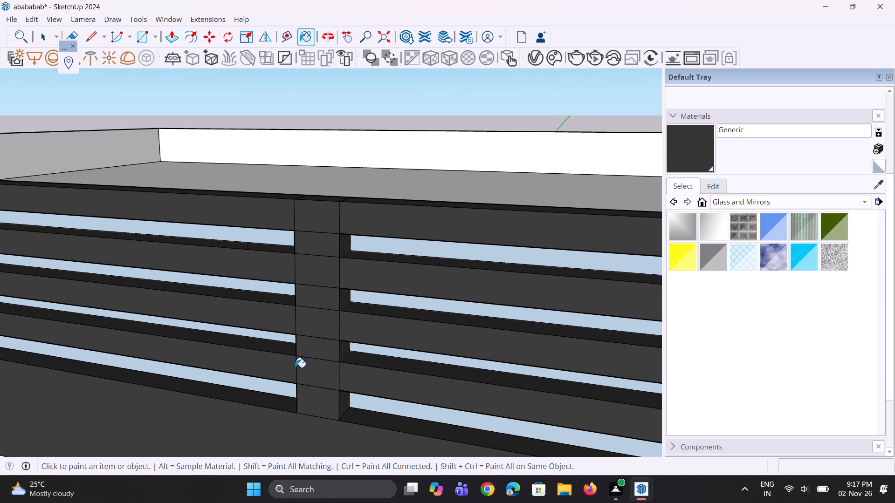
pyautogui.scroll(-4, 295, 367)
pyautogui.moveTo(296, 350); pyautogui.dragTo(484, 297, button='middle')
pyautogui.scroll(-11, 484, 297)
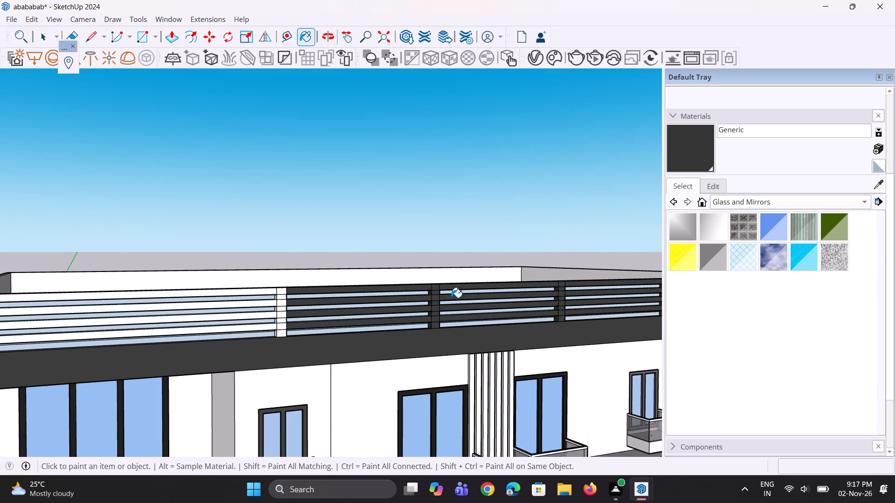
pyautogui.scroll(4, 110, 325)
pyautogui.scroll(4, 265, 290)
pyautogui.click(304, 272)
pyautogui.click(321, 296)
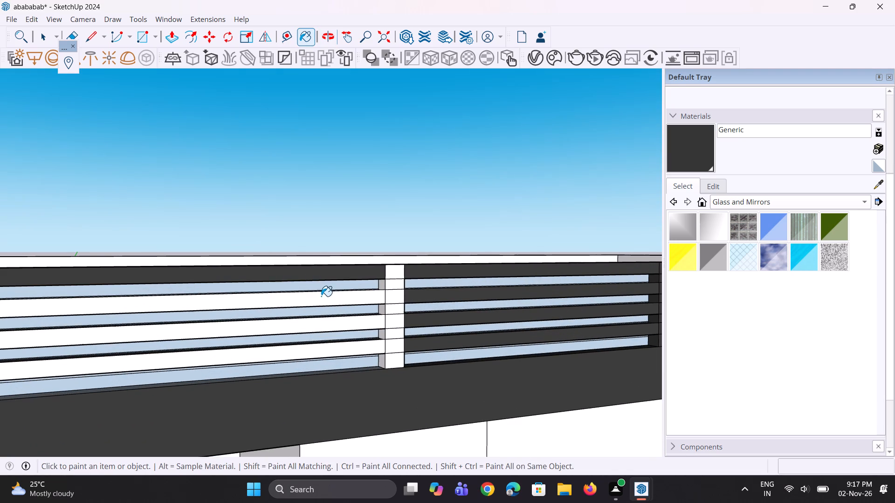
pyautogui.click(334, 320)
pyautogui.click(343, 351)
pyautogui.moveTo(332, 294); pyautogui.dragTo(337, 345, button='middle')
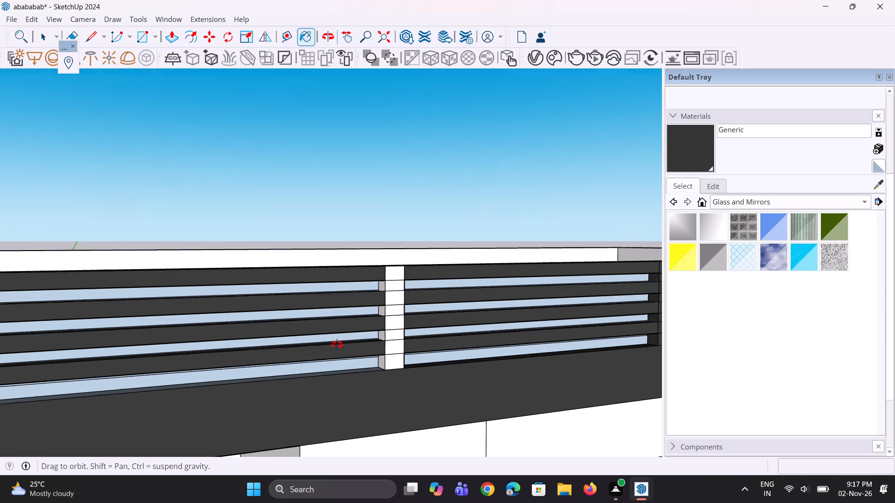
pyautogui.moveTo(337, 345); pyautogui.dragTo(329, 424, button='middle')
pyautogui.scroll(3, 372, 315)
pyautogui.click(368, 306)
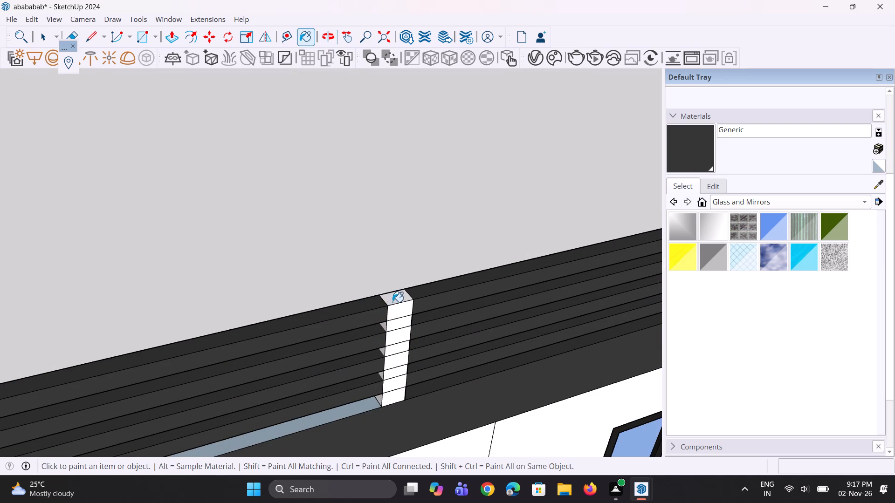
# Paint the top and all front faces of the post between the left end bay and its neighbouring bay with Generic.
pyautogui.click(393, 301)
pyautogui.click(401, 312)
pyautogui.click(405, 321)
pyautogui.click(405, 333)
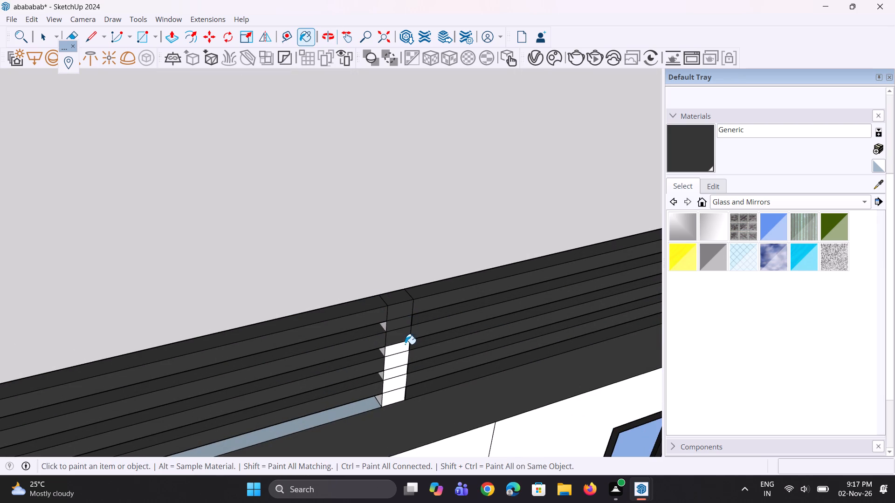
pyautogui.click(405, 344)
pyautogui.click(405, 358)
pyautogui.click(403, 369)
pyautogui.click(400, 381)
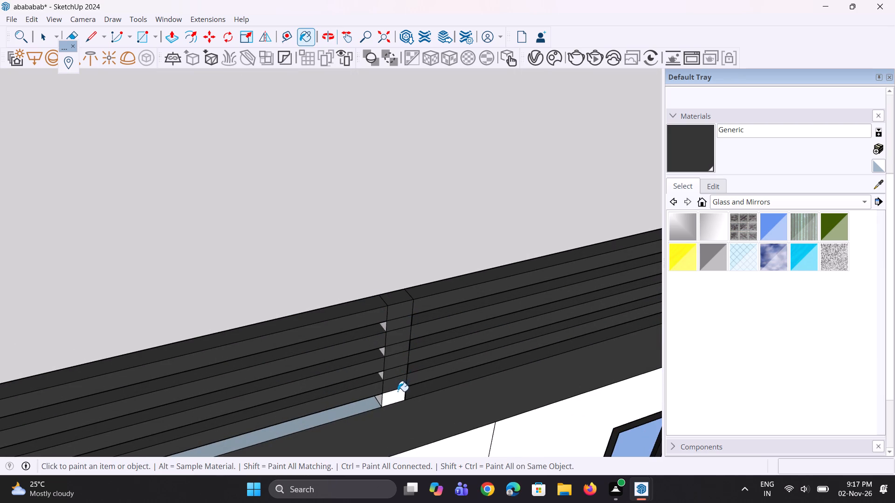
pyautogui.click(397, 392)
# Paint the faces on both sides of that post in the gaps between the slats with Generic.
pyautogui.moveTo(374, 387); pyautogui.dragTo(372, 369, button='middle')
pyautogui.scroll(6, 386, 398)
pyautogui.click(378, 399)
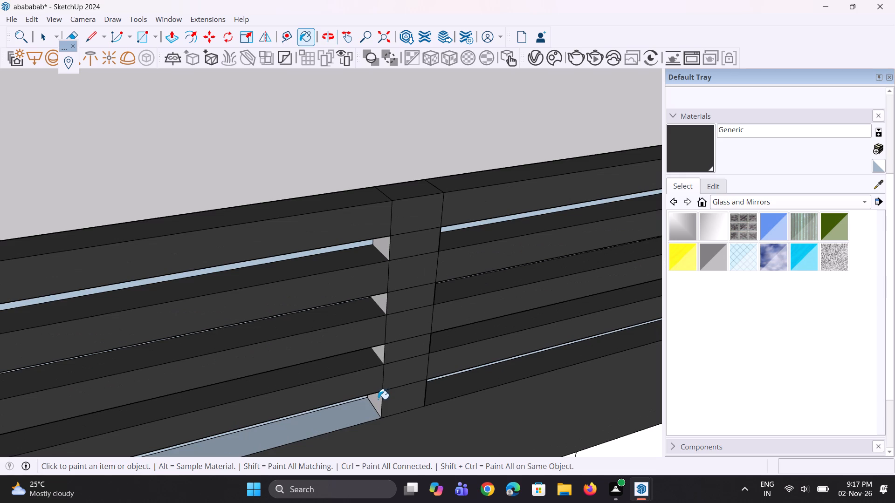
pyautogui.moveTo(451, 360); pyautogui.dragTo(188, 309, button='middle')
pyautogui.scroll(3, 330, 269)
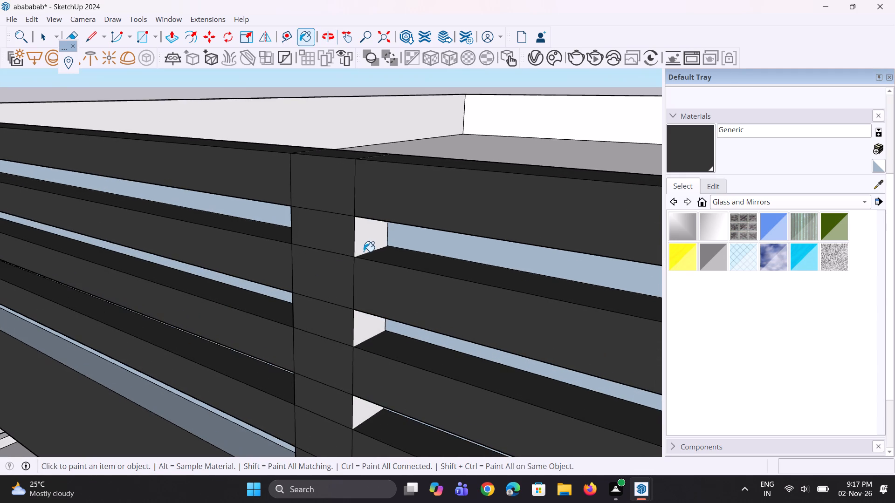
pyautogui.click(364, 251)
# Paint the upper section of the parapet's side wall at the railing's left corner with Generic.
pyautogui.scroll(-6, 373, 307)
pyautogui.moveTo(198, 377); pyautogui.dragTo(258, 180, button='middle')
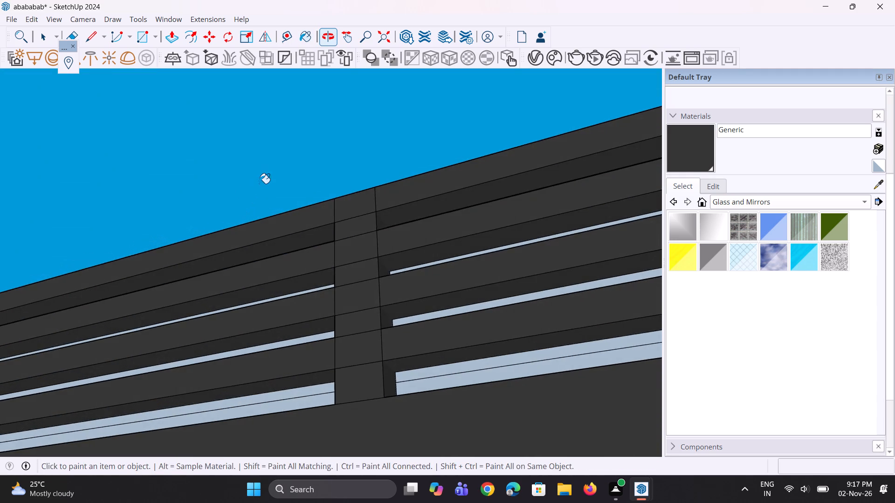
pyautogui.scroll(-16, 383, 317)
pyautogui.moveTo(185, 332); pyautogui.dragTo(229, 463, button='middle')
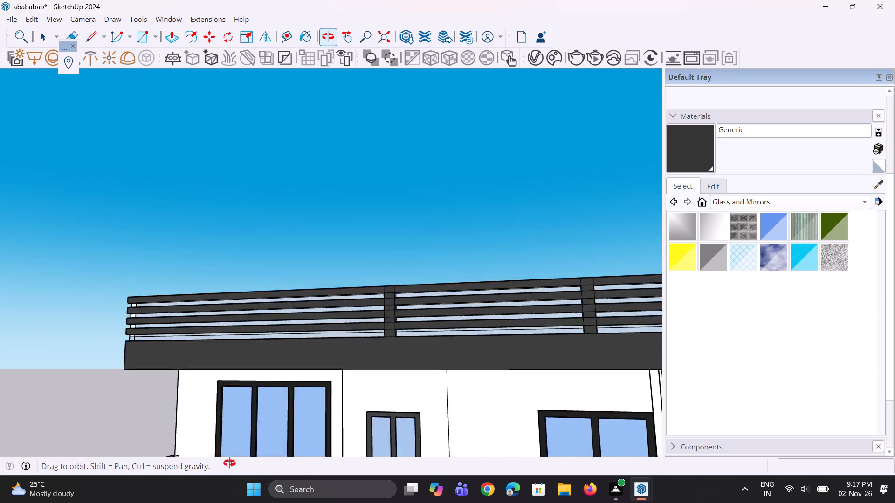
pyautogui.moveTo(229, 463); pyautogui.dragTo(234, 473, button='middle')
pyautogui.moveTo(72, 300); pyautogui.dragTo(268, 328, button='middle')
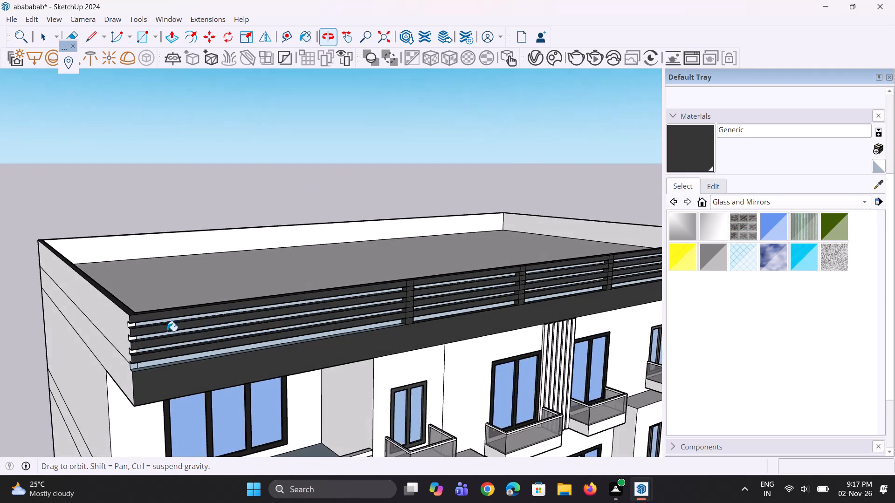
pyautogui.scroll(9, 124, 339)
pyautogui.click(124, 339)
# Paint the left corner post's exposed faces between and below the slats with Generic.
pyautogui.scroll(3, 139, 314)
pyautogui.click(139, 303)
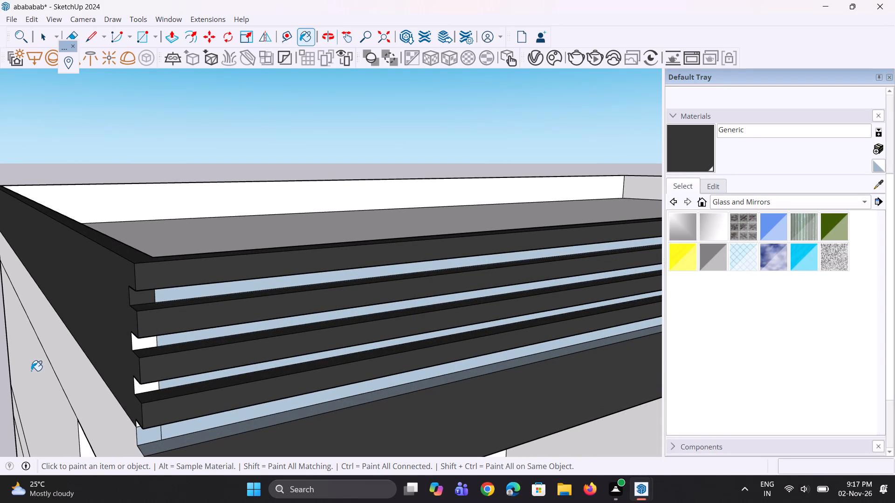
pyautogui.scroll(3, 128, 415)
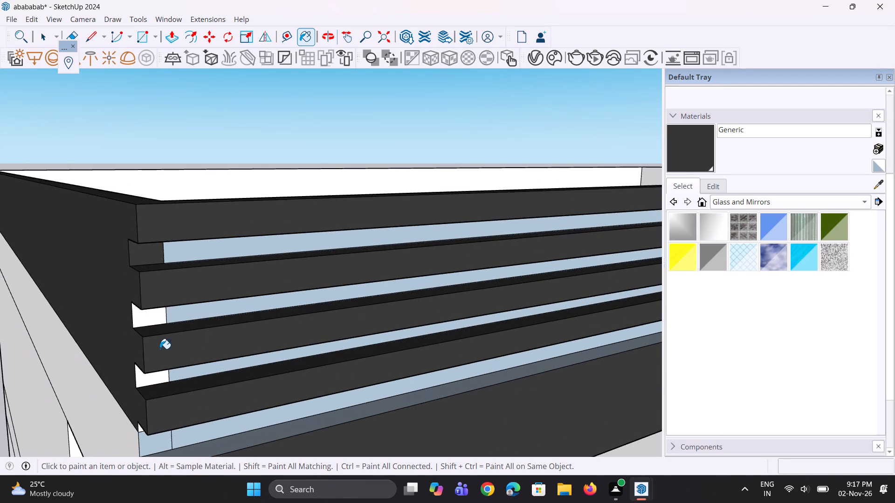
pyautogui.scroll(3, 158, 341)
pyautogui.click(151, 316)
pyautogui.click(164, 390)
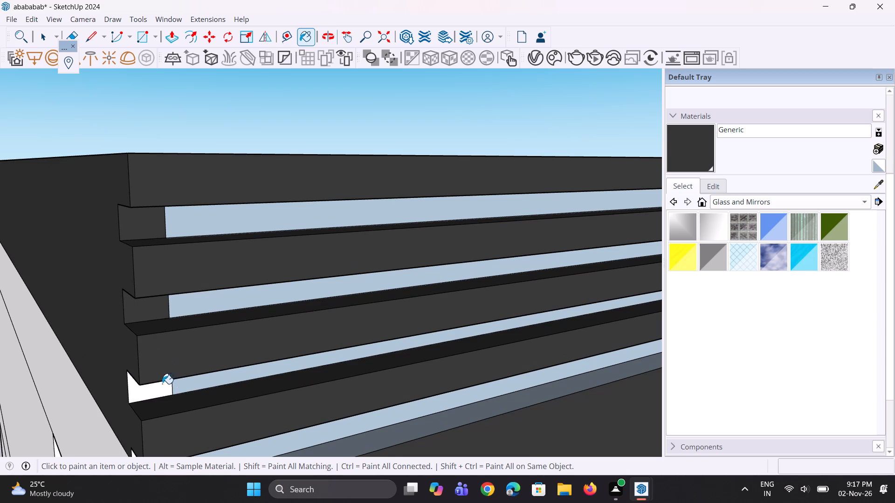
pyautogui.scroll(-5, 150, 308)
pyautogui.scroll(4, 155, 464)
pyautogui.scroll(4, 143, 421)
pyautogui.click(146, 421)
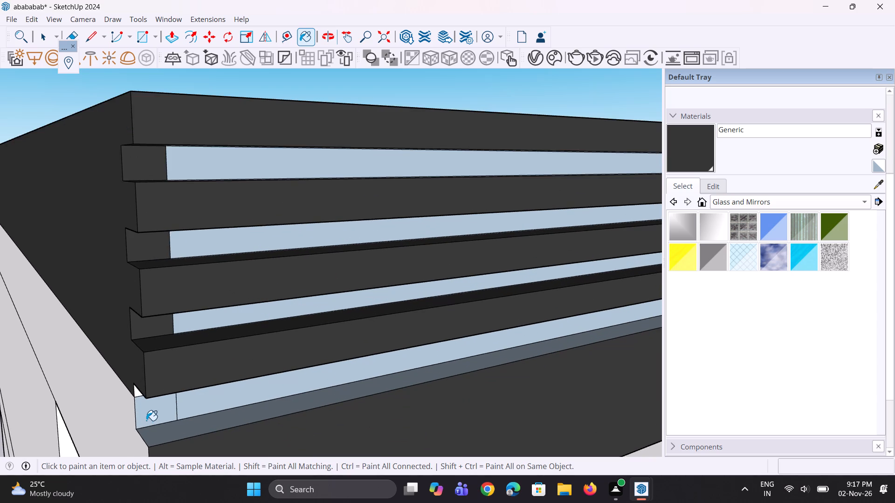
pyautogui.moveTo(147, 417); pyautogui.dragTo(135, 327, button='middle')
pyautogui.scroll(4, 139, 413)
pyautogui.click(156, 387)
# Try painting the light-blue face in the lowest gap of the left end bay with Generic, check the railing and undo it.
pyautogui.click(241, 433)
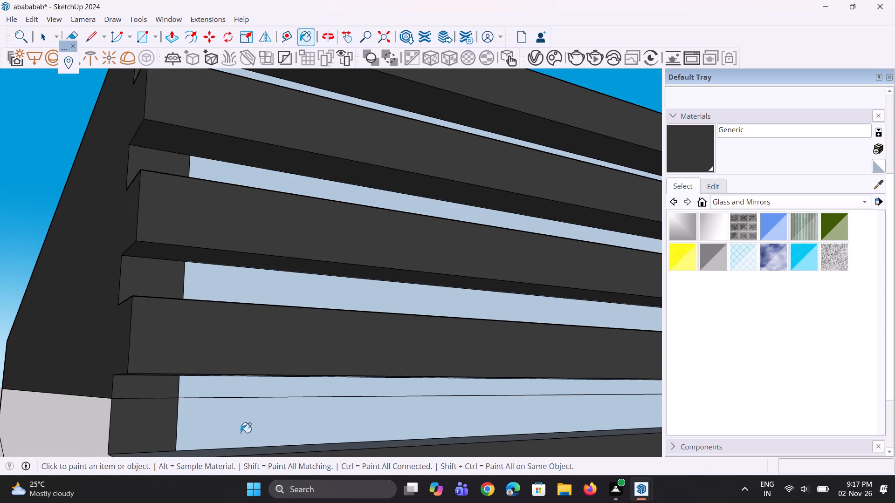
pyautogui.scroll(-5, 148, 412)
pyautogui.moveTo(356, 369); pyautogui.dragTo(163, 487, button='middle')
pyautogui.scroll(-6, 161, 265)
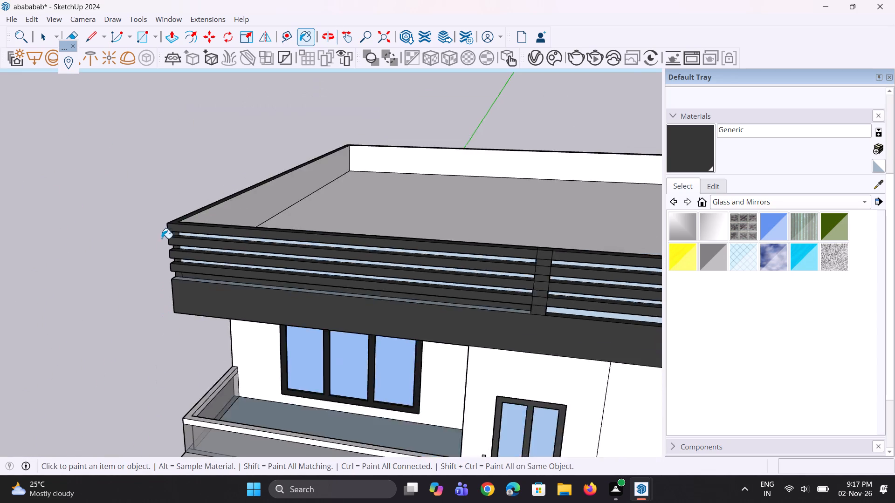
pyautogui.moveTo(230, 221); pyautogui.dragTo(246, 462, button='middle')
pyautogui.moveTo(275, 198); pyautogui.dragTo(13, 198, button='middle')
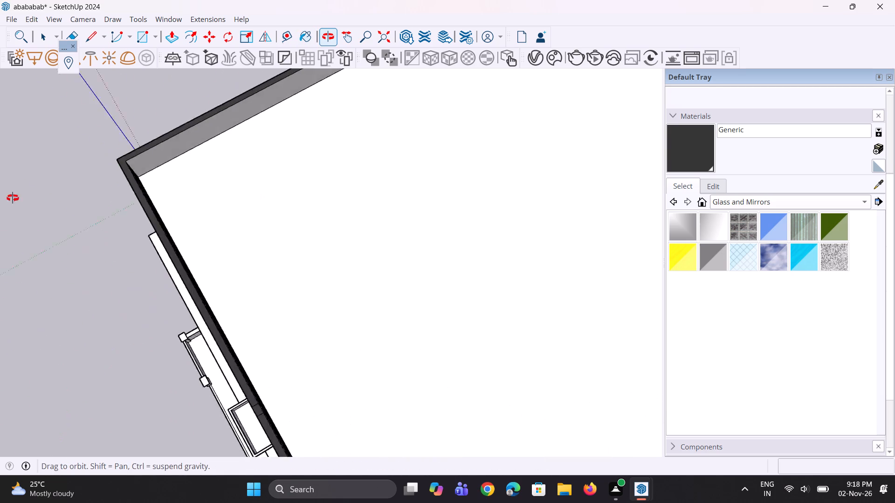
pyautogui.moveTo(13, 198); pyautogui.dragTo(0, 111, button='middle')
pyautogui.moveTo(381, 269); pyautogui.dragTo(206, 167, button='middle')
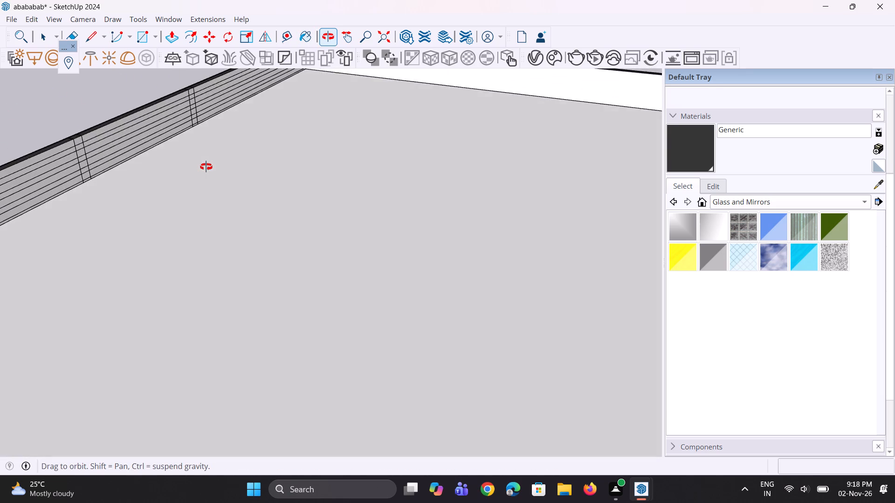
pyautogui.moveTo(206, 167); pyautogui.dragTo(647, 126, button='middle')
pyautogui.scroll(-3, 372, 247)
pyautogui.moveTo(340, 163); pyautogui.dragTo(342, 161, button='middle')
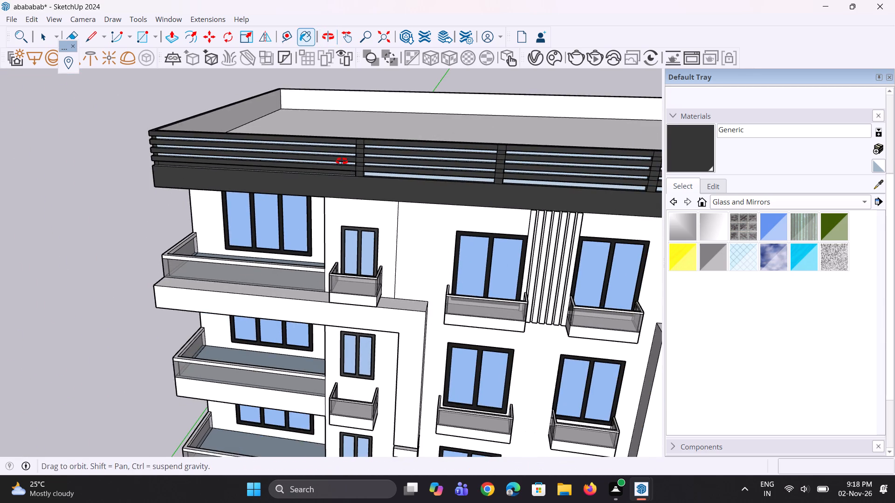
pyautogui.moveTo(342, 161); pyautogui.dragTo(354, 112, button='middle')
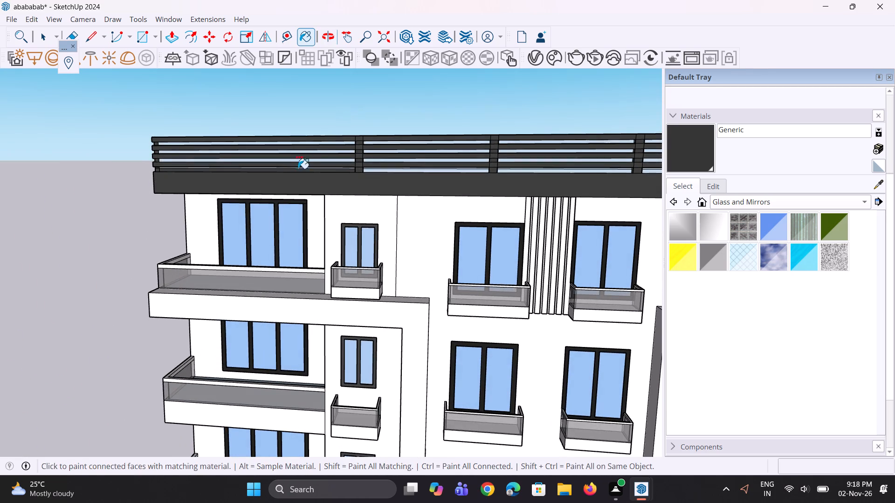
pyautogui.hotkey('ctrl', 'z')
# Delete the light-blue face filling the uppermost gap between slats in the left end railing bay.
pyautogui.scroll(3, 266, 168)
pyautogui.press('space')
pyautogui.scroll(4, 263, 159)
pyautogui.press('space')
pyautogui.scroll(3, 273, 147)
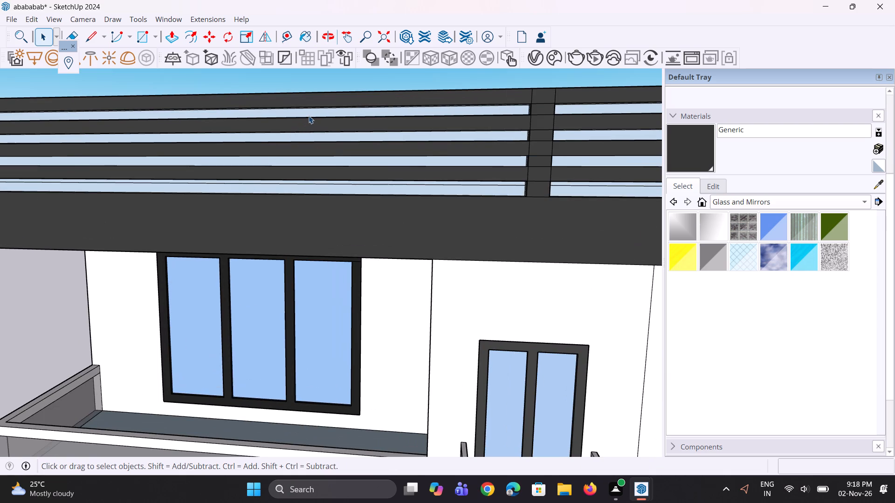
pyautogui.click(309, 116)
pyautogui.scroll(4, 311, 115)
pyautogui.press('Delete')
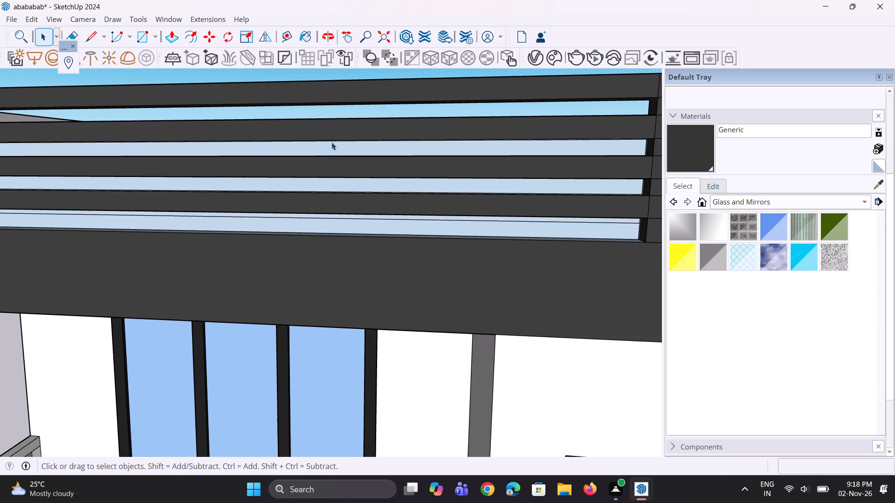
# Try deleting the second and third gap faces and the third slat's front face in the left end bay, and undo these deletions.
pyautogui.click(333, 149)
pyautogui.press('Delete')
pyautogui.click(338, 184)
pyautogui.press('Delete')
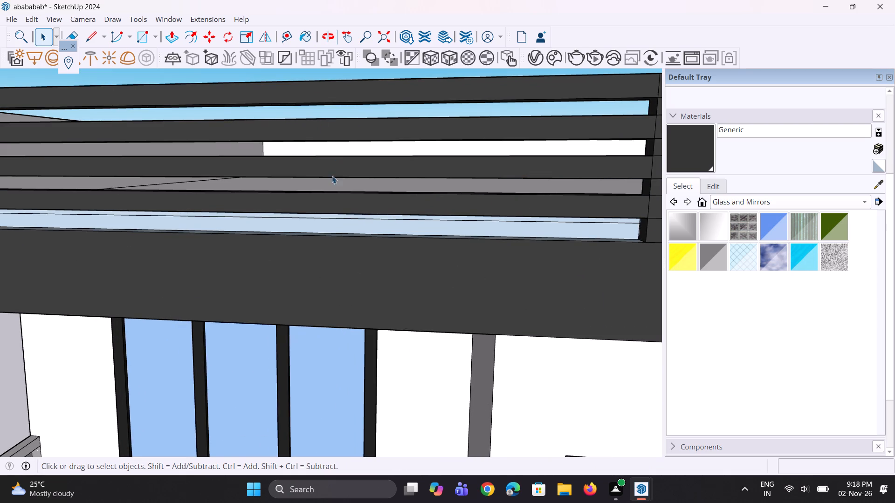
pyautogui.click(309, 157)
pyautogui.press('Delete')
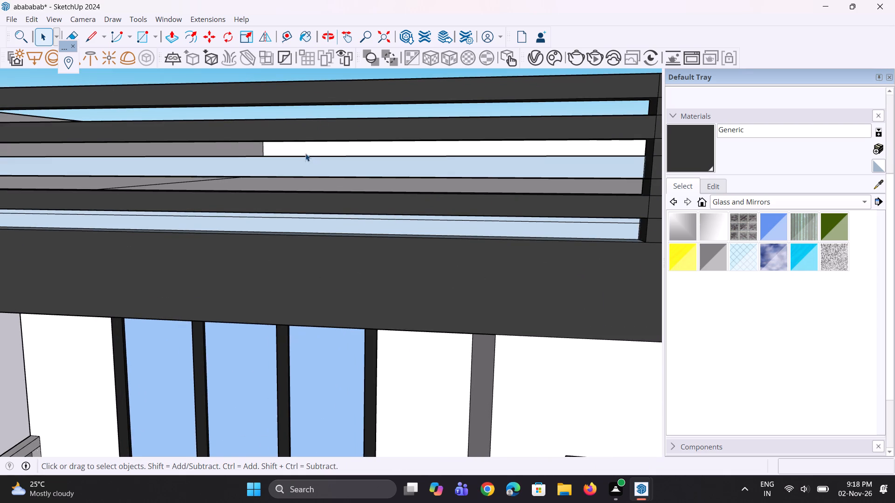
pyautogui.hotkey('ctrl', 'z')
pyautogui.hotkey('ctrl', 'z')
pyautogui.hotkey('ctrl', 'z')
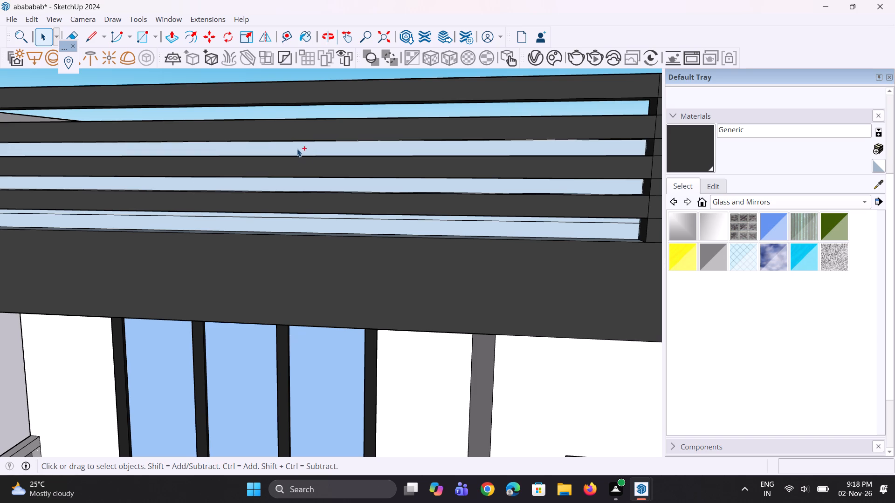
# Delete the light-blue faces in the second, third and lowest gaps of the left end railing bay, keeping the slats.
pyautogui.click(290, 146)
pyautogui.press('Delete')
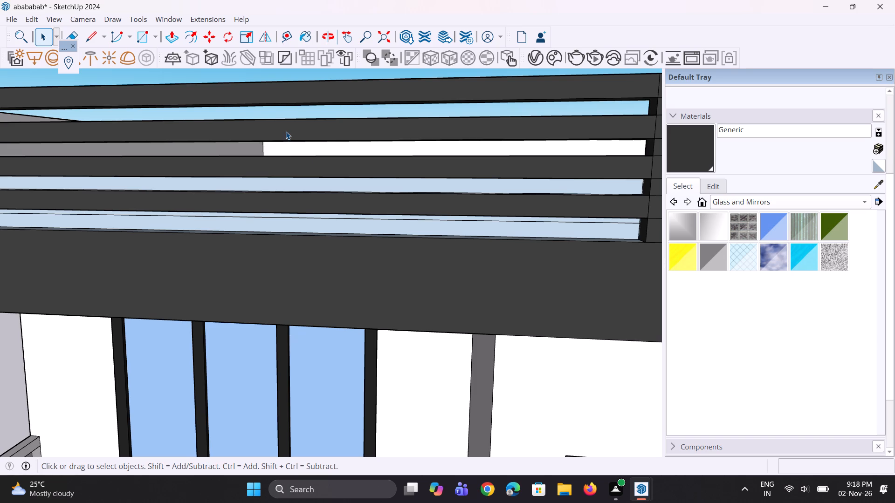
pyautogui.scroll(-4, 285, 129)
pyautogui.scroll(3, 229, 140)
pyautogui.moveTo(228, 140); pyautogui.dragTo(263, 129, button='middle')
pyautogui.click(296, 117)
pyautogui.press('Delete')
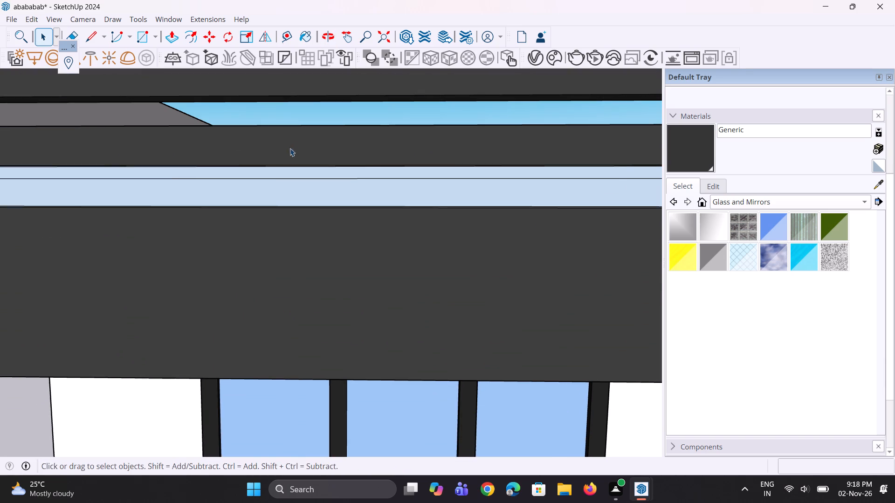
pyautogui.click(286, 183)
pyautogui.press('Delete')
# Delete the light-blue faces filling the lowest and third gaps between slats in the second railing bay from the left.
pyautogui.scroll(-7, 251, 181)
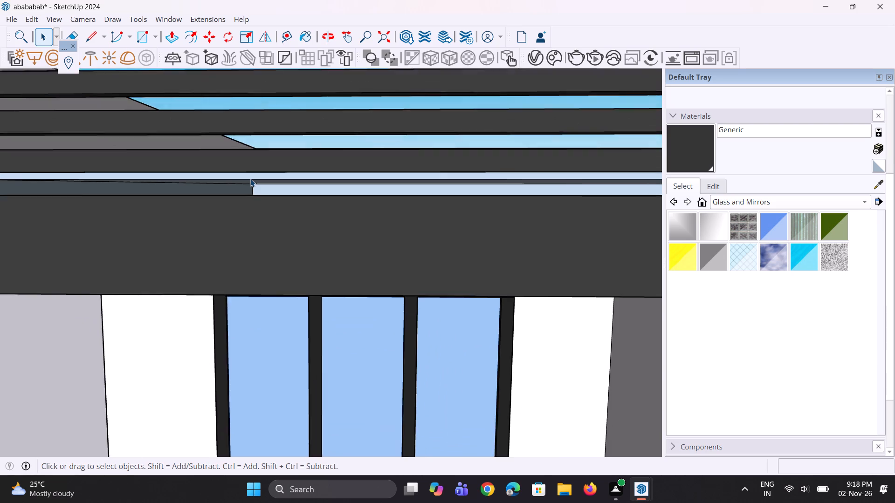
pyautogui.scroll(-6, 250, 179)
pyautogui.moveTo(263, 188); pyautogui.dragTo(230, 222, button='middle')
pyautogui.scroll(-5, 198, 177)
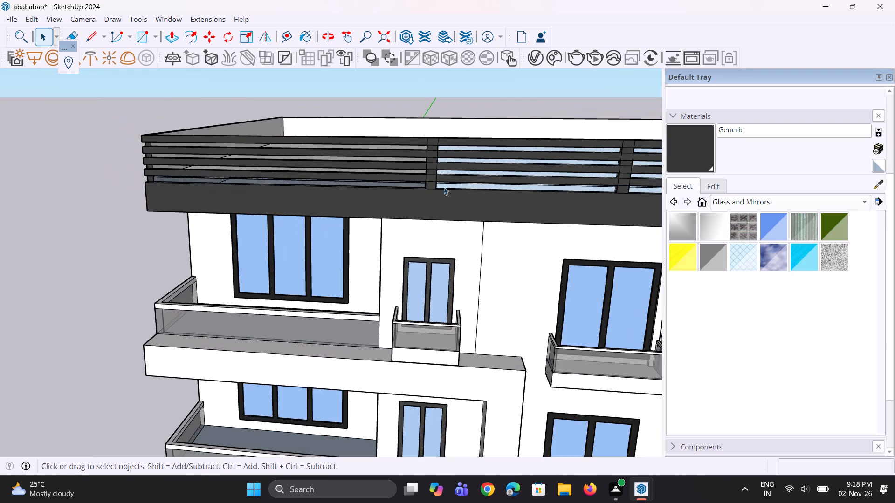
pyautogui.scroll(4, 616, 191)
pyautogui.scroll(9, 532, 181)
pyautogui.click(524, 192)
pyautogui.press('Delete')
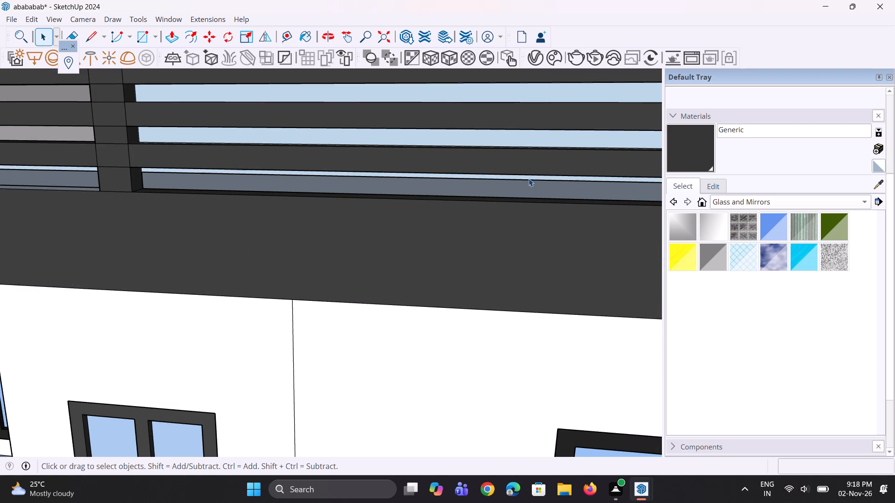
pyautogui.moveTo(428, 206); pyautogui.dragTo(424, 156, button='middle')
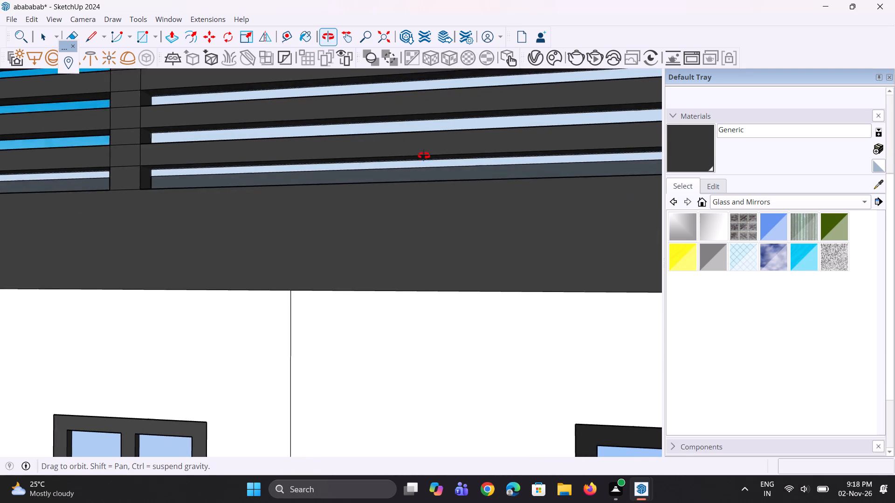
pyautogui.moveTo(424, 156); pyautogui.dragTo(429, 191, button='middle')
pyautogui.click(436, 137)
pyautogui.press('Delete')
# Delete the light-blue faces in the second and uppermost gaps of the second railing bay.
pyautogui.scroll(-5, 395, 198)
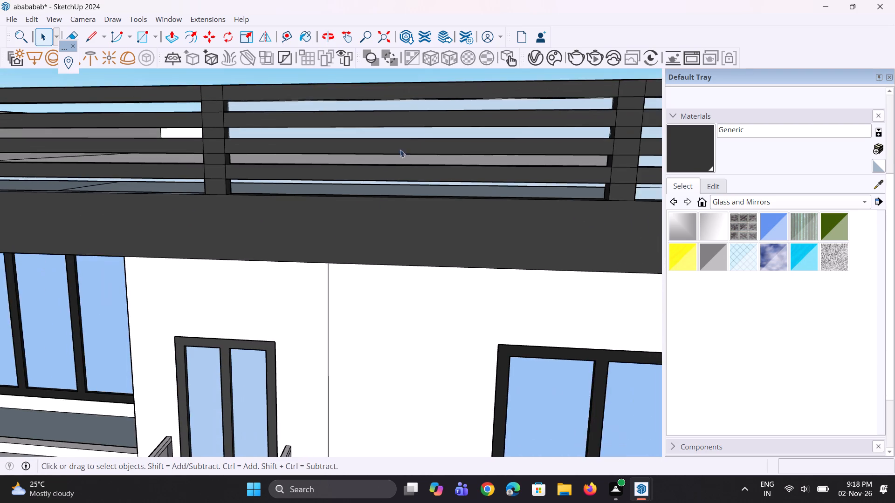
pyautogui.scroll(4, 432, 135)
pyautogui.click(433, 134)
pyautogui.press('Delete')
pyautogui.scroll(-5, 404, 198)
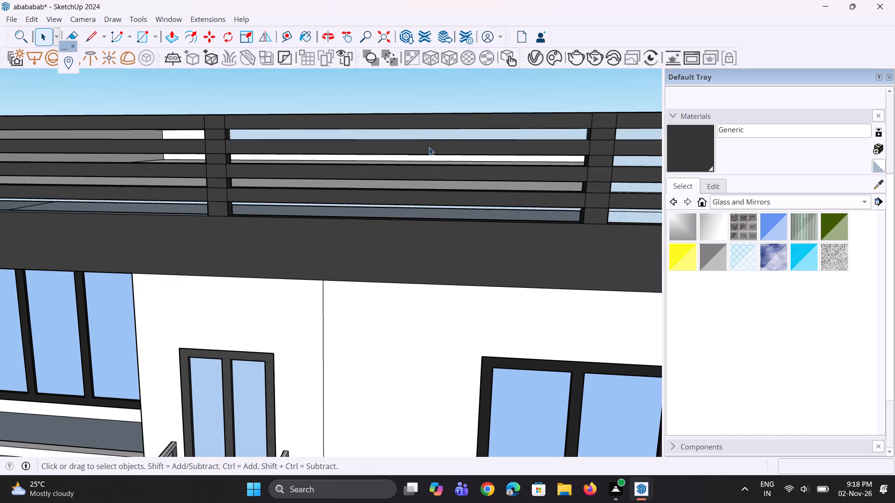
pyautogui.click(447, 134)
pyautogui.press('Delete')
# Delete the light-blue faces in all four gaps of the middle railing bay, working from the uppermost down.
pyautogui.scroll(-4, 355, 188)
pyautogui.scroll(-4, 307, 177)
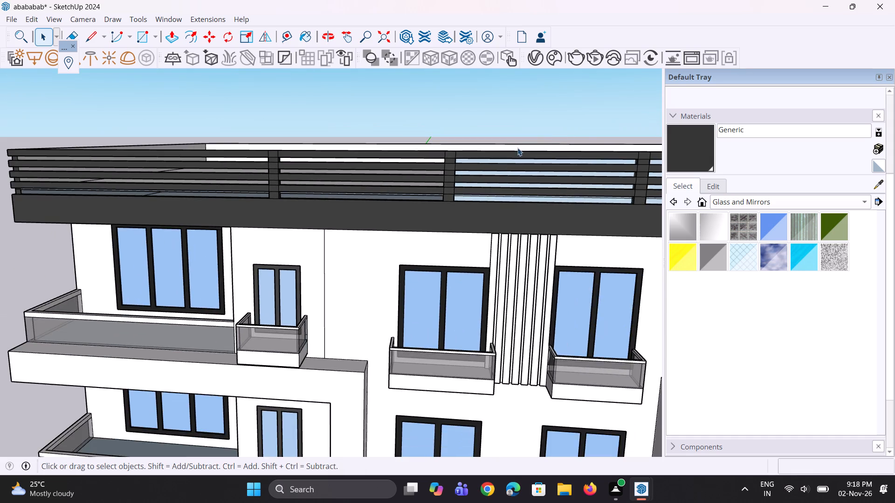
pyautogui.scroll(4, 586, 139)
pyautogui.scroll(4, 558, 177)
pyautogui.click(558, 177)
pyautogui.press('Delete')
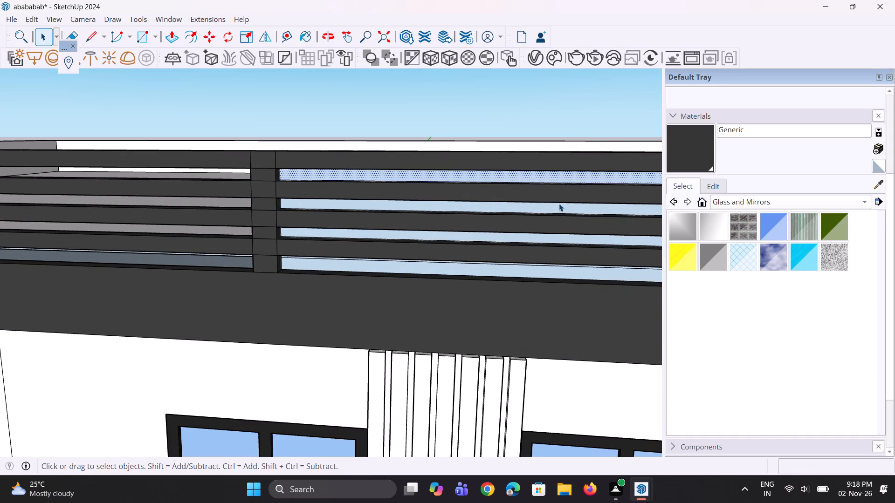
pyautogui.click(558, 209)
pyautogui.press('Delete')
pyautogui.click(557, 239)
pyautogui.press('Delete')
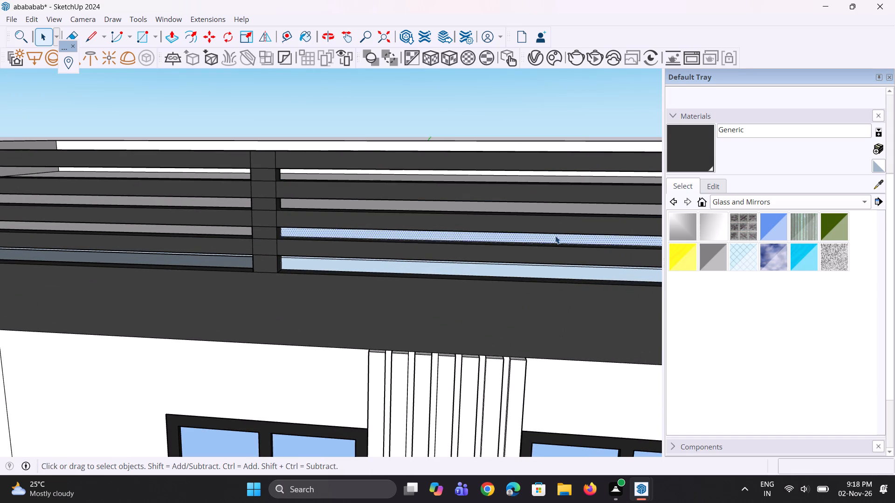
pyautogui.click(525, 273)
pyautogui.press('Delete')
# Delete the light-blue faces in all four gaps of the fourth railing bay, working from the lowest up.
pyautogui.scroll(-5, 328, 245)
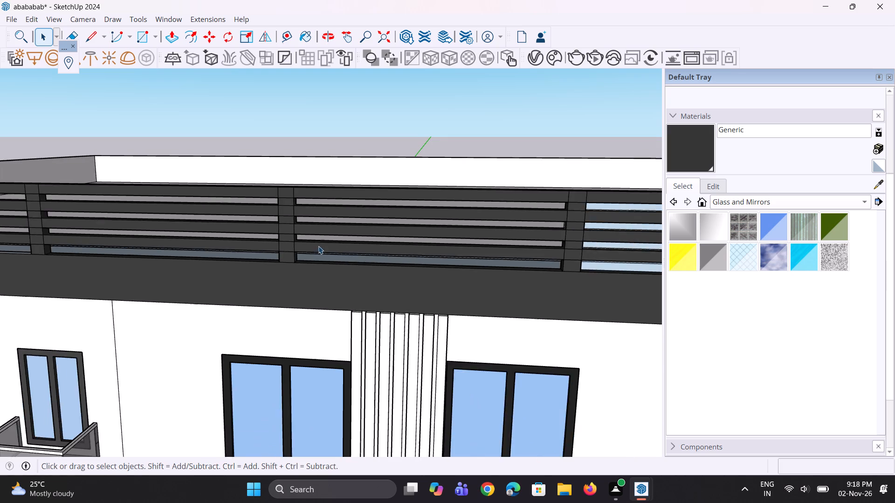
pyautogui.scroll(-5, 317, 244)
pyautogui.scroll(12, 618, 271)
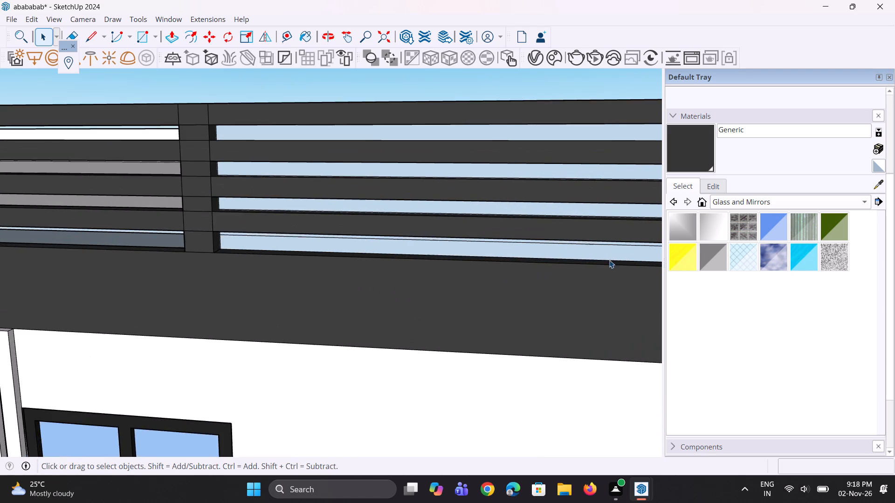
pyautogui.scroll(2, 582, 256)
pyautogui.click(577, 254)
pyautogui.press('Delete')
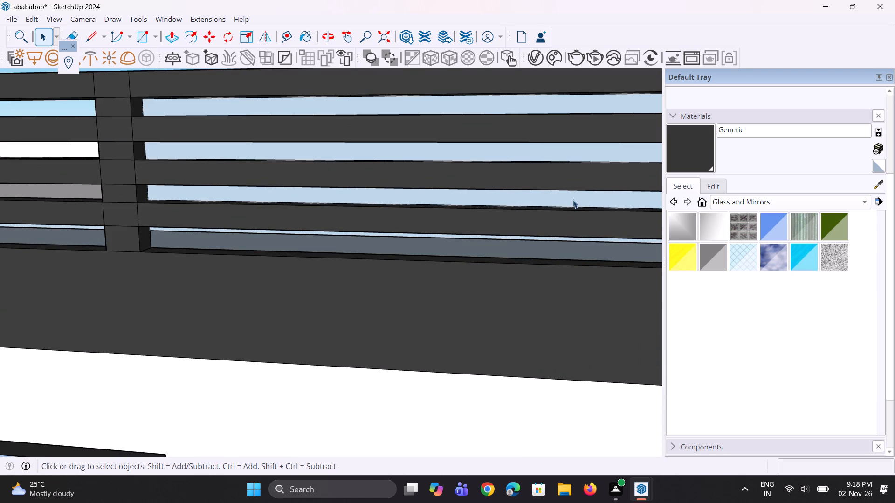
pyautogui.click(573, 202)
pyautogui.press('Delete')
pyautogui.click(572, 153)
pyautogui.press('Delete')
pyautogui.scroll(-2, 465, 291)
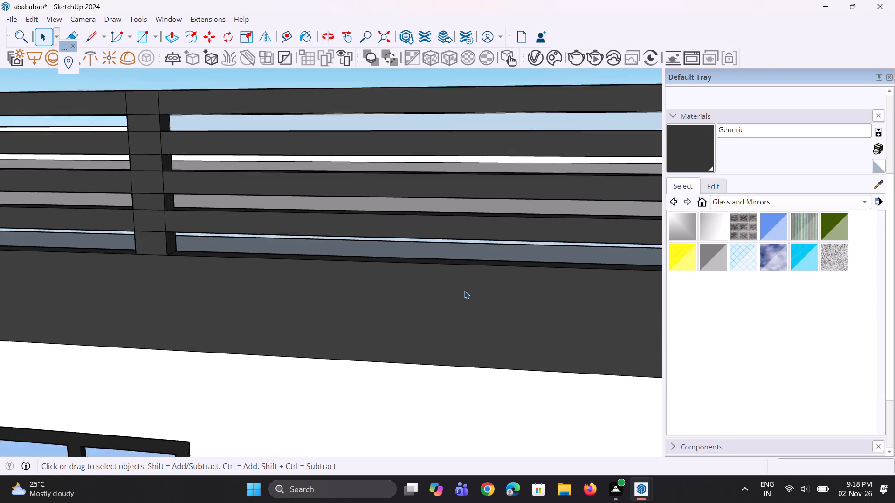
pyautogui.scroll(-3, 464, 291)
pyautogui.scroll(3, 459, 198)
pyautogui.click(473, 173)
pyautogui.press('Delete')
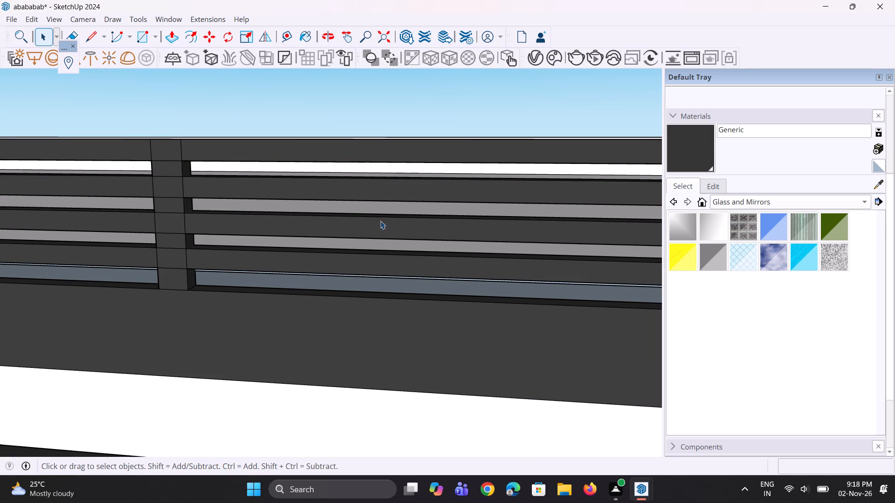
# Delete the light-blue faces in all four gaps of the right end railing bay, keeping the slats.
pyautogui.scroll(-5, 360, 229)
pyautogui.moveTo(364, 219); pyautogui.dragTo(364, 182, button='middle')
pyautogui.scroll(-3, 359, 176)
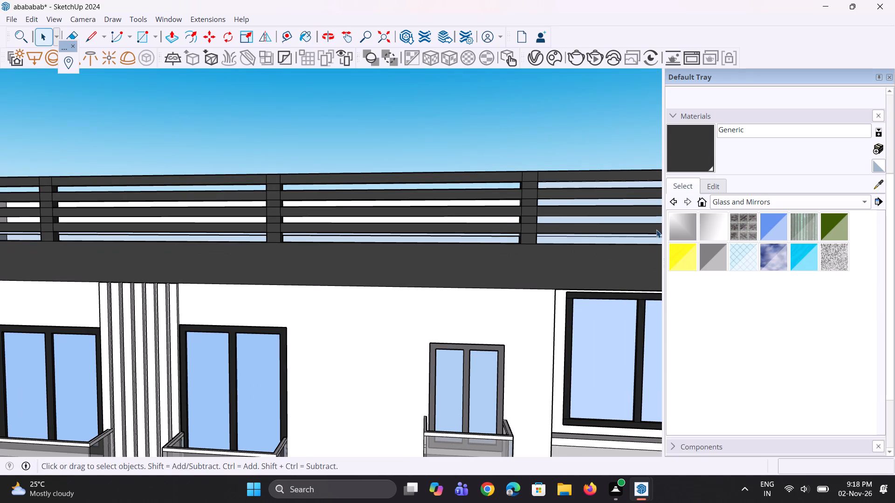
pyautogui.scroll(4, 678, 203)
pyautogui.scroll(7, 578, 204)
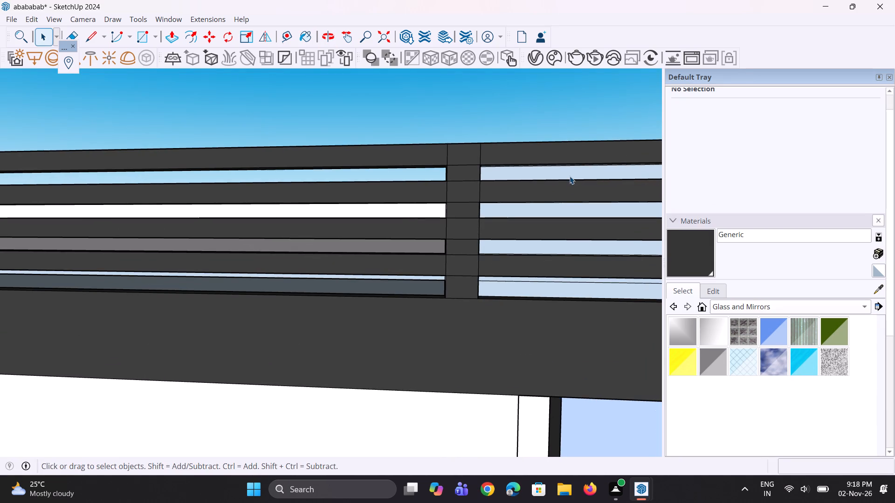
pyautogui.click(570, 176)
pyautogui.press('Delete')
pyautogui.click(568, 210)
pyautogui.press('Delete')
pyautogui.click(561, 243)
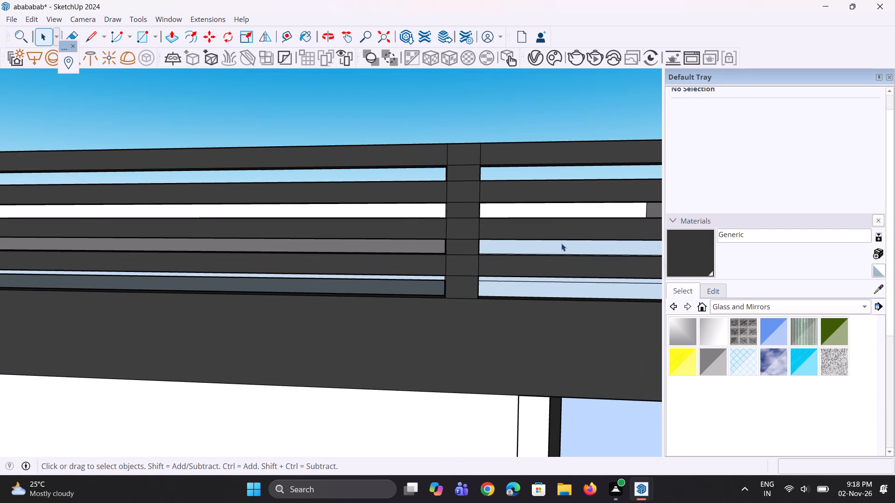
pyautogui.press('Delete')
pyautogui.scroll(-5, 505, 213)
pyautogui.scroll(4, 504, 252)
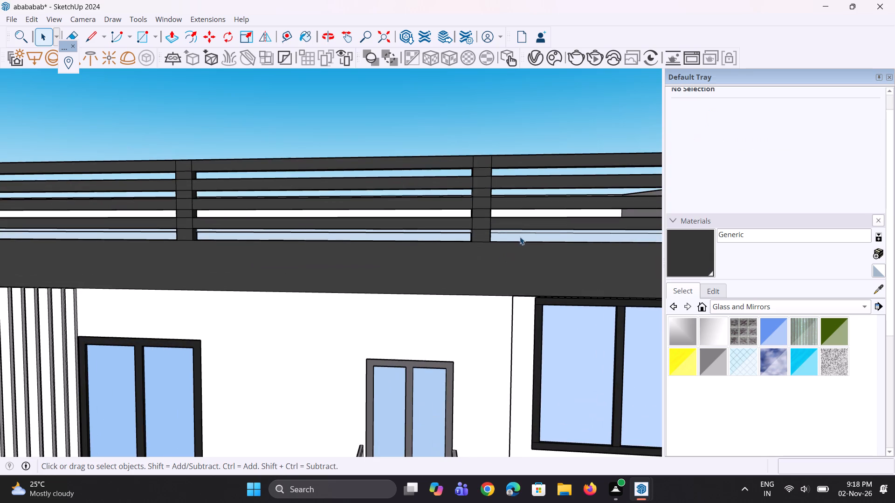
pyautogui.click(521, 236)
pyautogui.press('Delete')
# Paint the inner face of the roof's right side parapet with the dark Generic material.
pyautogui.scroll(-10, 471, 255)
pyautogui.moveTo(558, 209); pyautogui.dragTo(555, 265, button='middle')
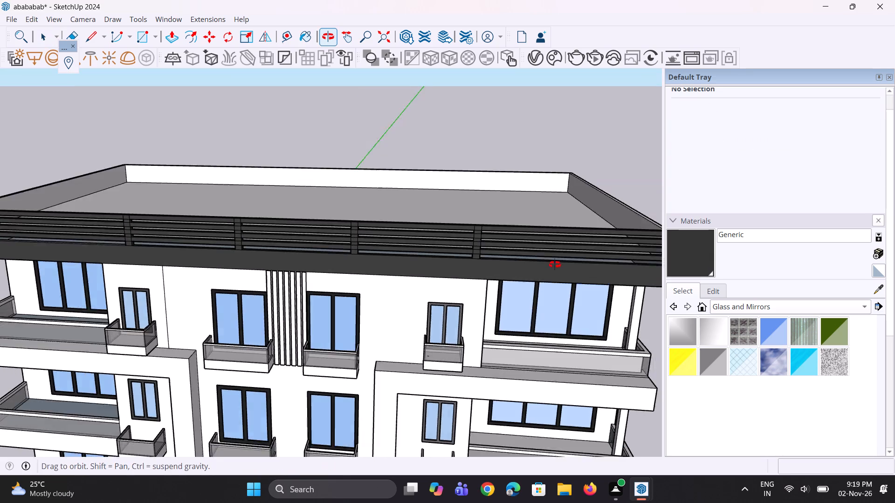
pyautogui.moveTo(555, 265); pyautogui.dragTo(506, 254, button='middle')
pyautogui.scroll(1, 505, 252)
pyautogui.scroll(-6, 498, 230)
pyautogui.scroll(1, 556, 255)
pyautogui.moveTo(558, 257); pyautogui.dragTo(561, 267, button='middle')
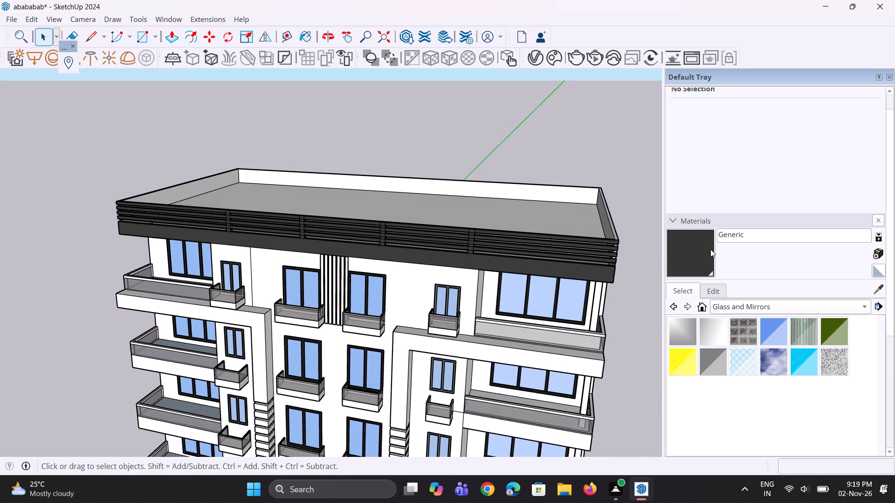
pyautogui.click(707, 250)
pyautogui.scroll(4, 584, 247)
pyautogui.scroll(3, 627, 231)
pyautogui.click(626, 231)
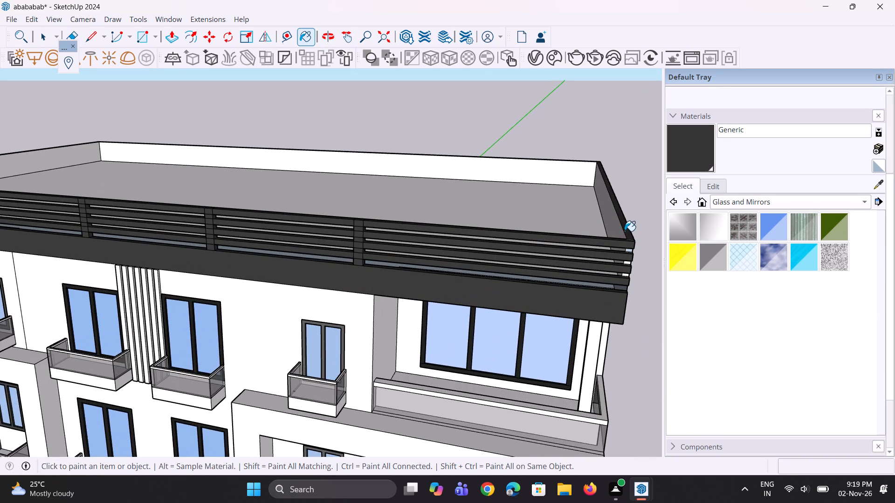
pyautogui.click(619, 230)
# Paint the white corner-post faces showing in the gaps between slats at the railing's right end with Generic.
pyautogui.scroll(7, 629, 266)
pyautogui.click(630, 247)
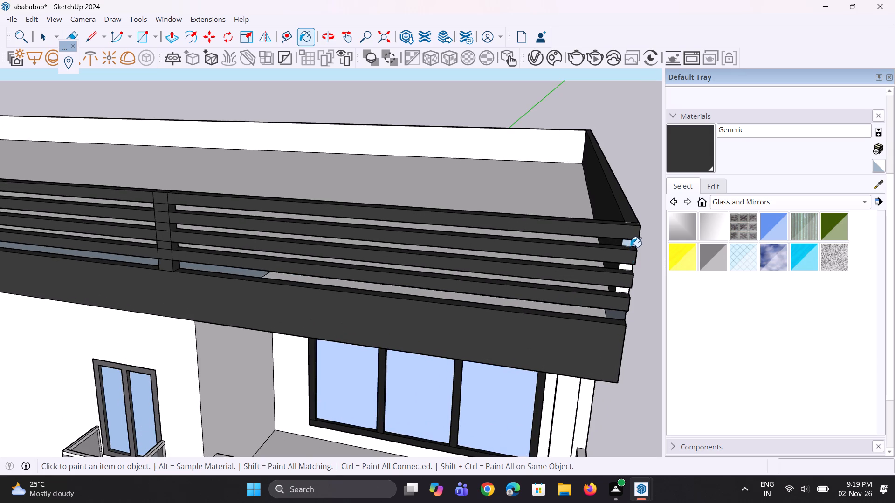
pyautogui.moveTo(633, 268); pyautogui.dragTo(609, 219, button='middle')
pyautogui.scroll(4, 610, 221)
pyautogui.click(624, 211)
pyautogui.moveTo(624, 215); pyautogui.dragTo(617, 182, button='middle')
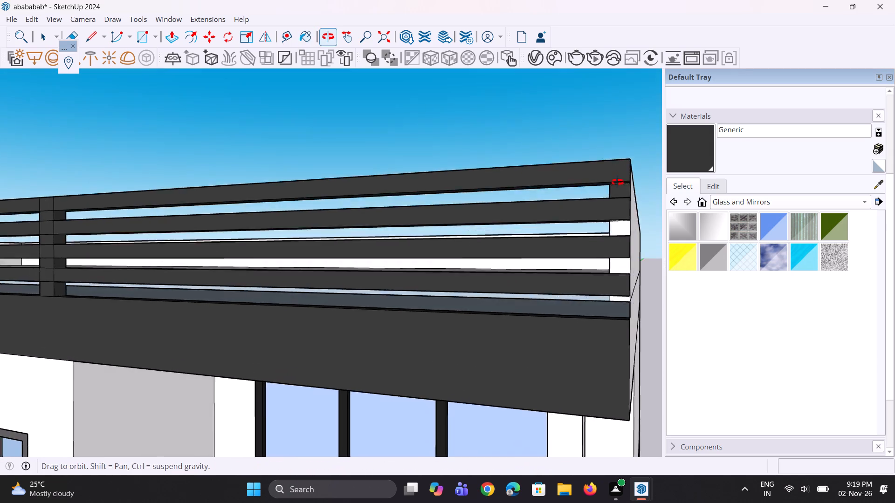
pyautogui.moveTo(617, 182); pyautogui.dragTo(617, 153, button='middle')
pyautogui.scroll(3, 617, 205)
pyautogui.click(622, 193)
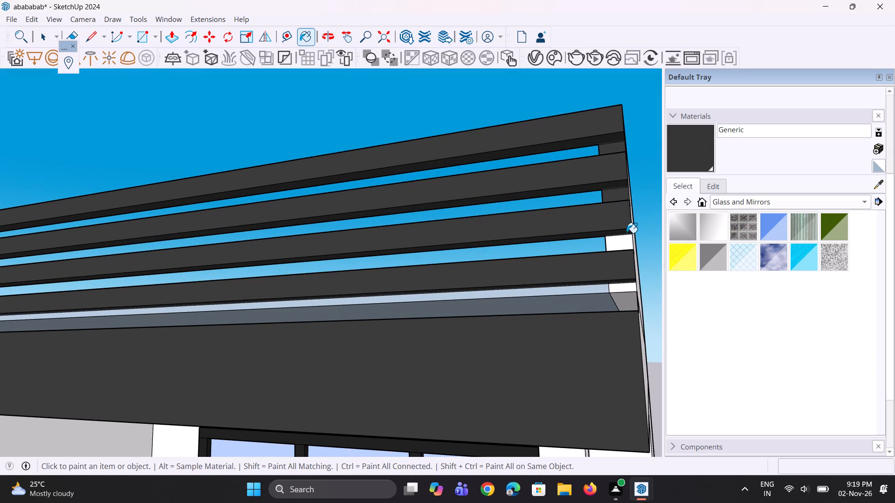
pyautogui.click(627, 237)
pyautogui.click(619, 285)
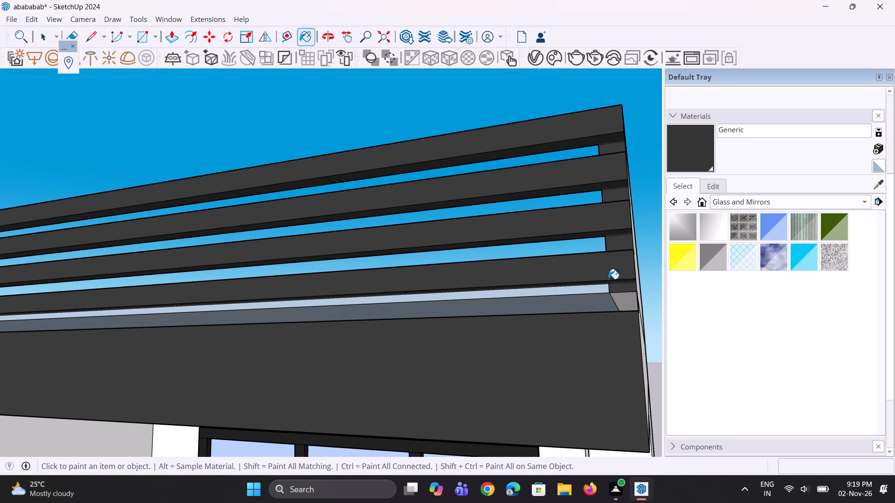
# Push/Pull the blue strip face beneath the lowest slat in the right end bay by 2 5/8".
pyautogui.moveTo(607, 275); pyautogui.dragTo(622, 231, button='middle')
pyautogui.scroll(3, 629, 295)
pyautogui.moveTo(605, 292); pyautogui.dragTo(637, 397, button='middle')
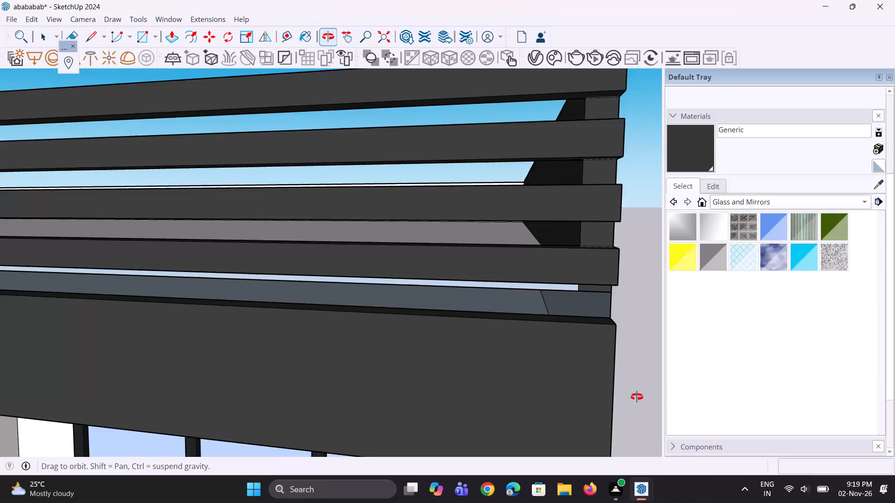
pyautogui.moveTo(637, 397); pyautogui.dragTo(572, 230, button='middle')
pyautogui.scroll(6, 582, 259)
pyautogui.press('p')
pyautogui.click(591, 281)
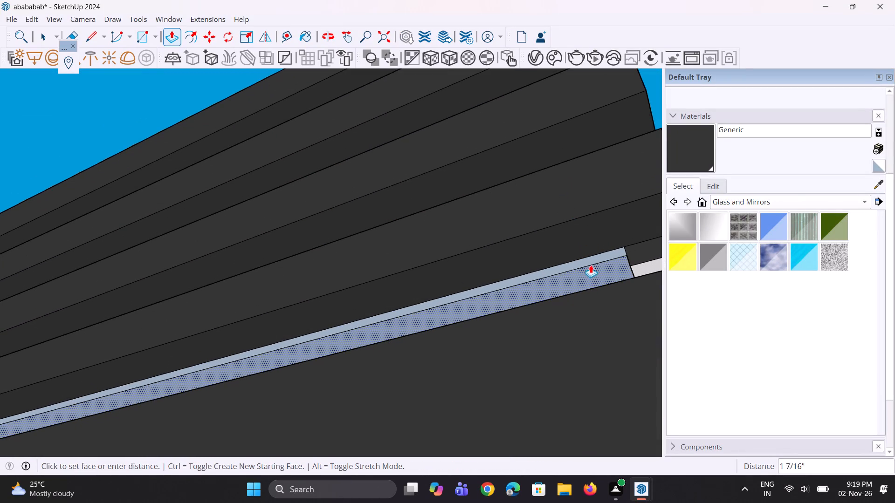
pyautogui.click(589, 249)
# Paint the unpainted end faces of the lowest and third slats at the railing's right corner with Generic.
pyautogui.scroll(-11, 585, 248)
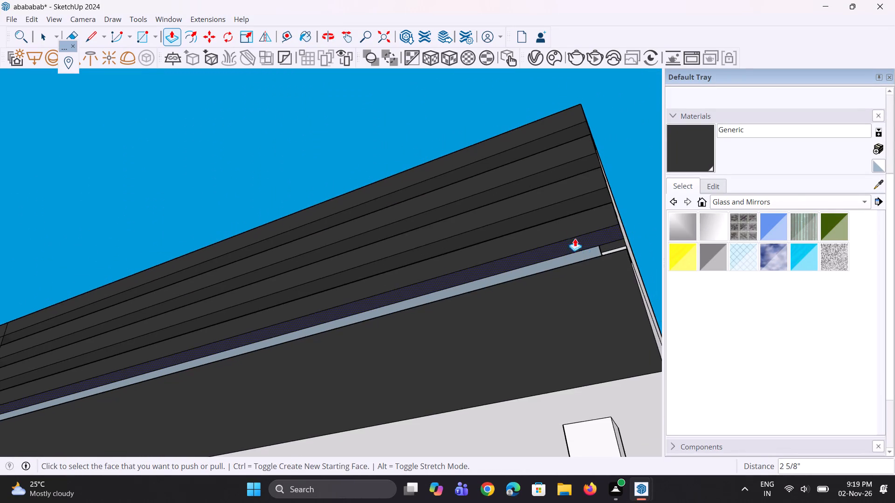
pyautogui.moveTo(557, 250); pyautogui.dragTo(584, 395, button='middle')
pyautogui.scroll(-11, 530, 240)
pyautogui.moveTo(539, 203); pyautogui.dragTo(516, 224, button='middle')
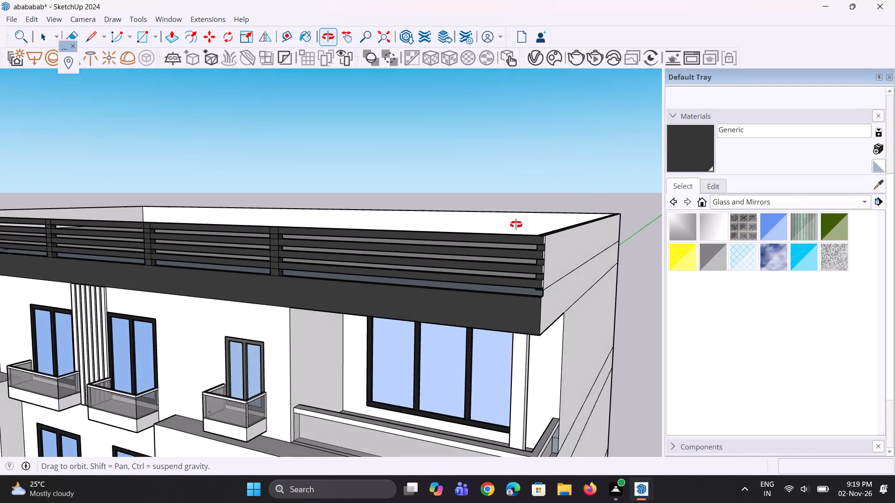
pyautogui.moveTo(516, 224); pyautogui.dragTo(516, 296, button='middle')
pyautogui.scroll(-1, 512, 304)
pyautogui.moveTo(687, 150); pyautogui.dragTo(686, 155)
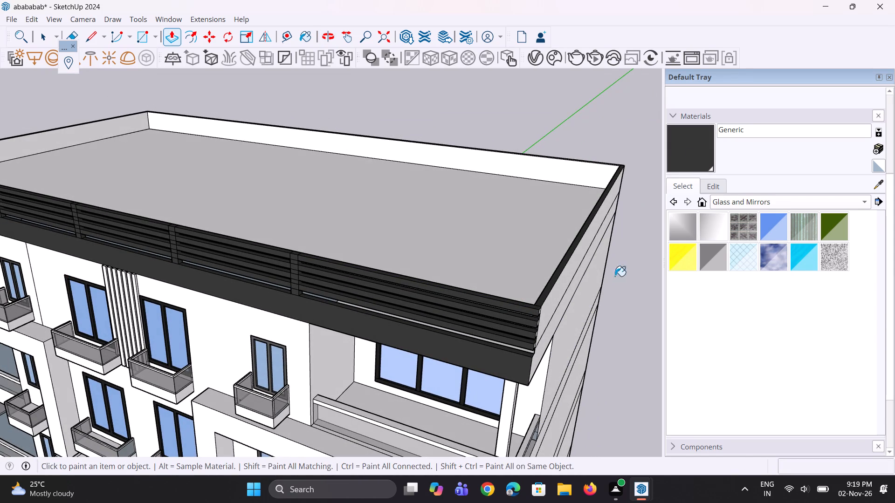
pyautogui.scroll(4, 562, 331)
pyautogui.scroll(5, 524, 368)
pyautogui.moveTo(530, 339); pyautogui.dragTo(544, 261, button='middle')
pyautogui.scroll(3, 541, 275)
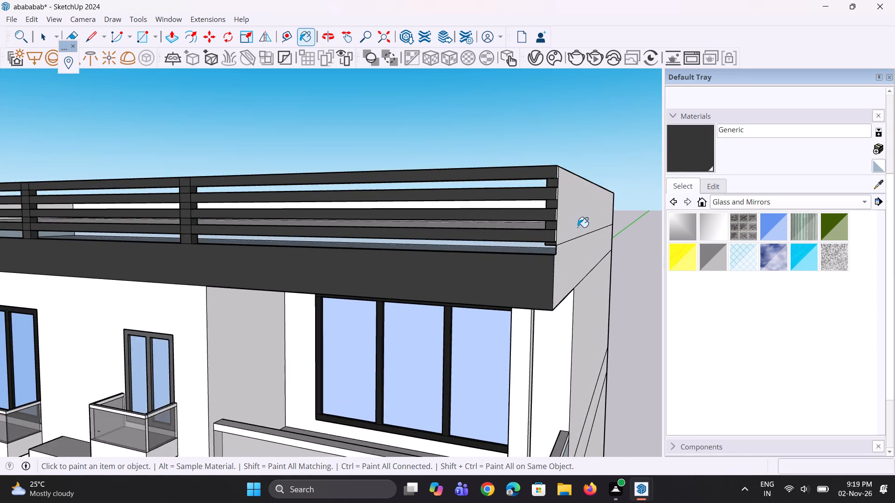
pyautogui.scroll(5, 579, 222)
pyautogui.scroll(7, 525, 260)
pyautogui.click(549, 242)
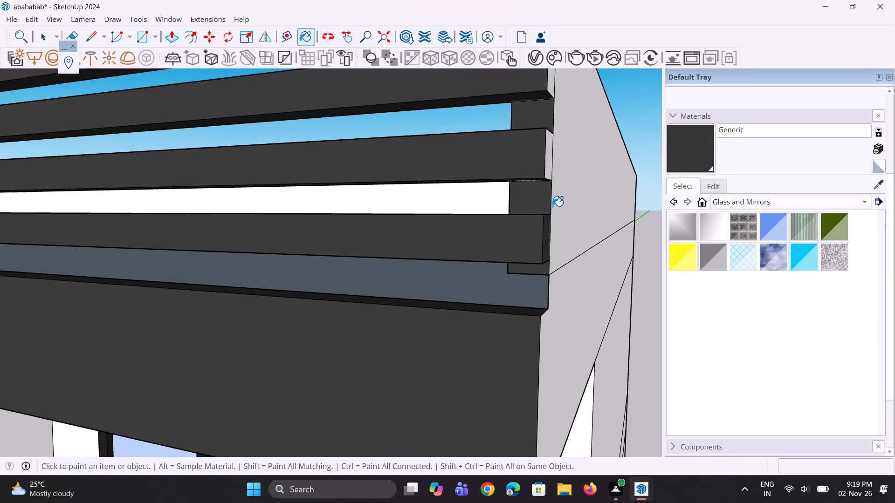
pyautogui.click(548, 170)
# Paint the end faces of the top and second slats at the railing's right corner with Generic.
pyautogui.moveTo(540, 176); pyautogui.dragTo(506, 208, button='middle')
pyautogui.scroll(-7, 519, 232)
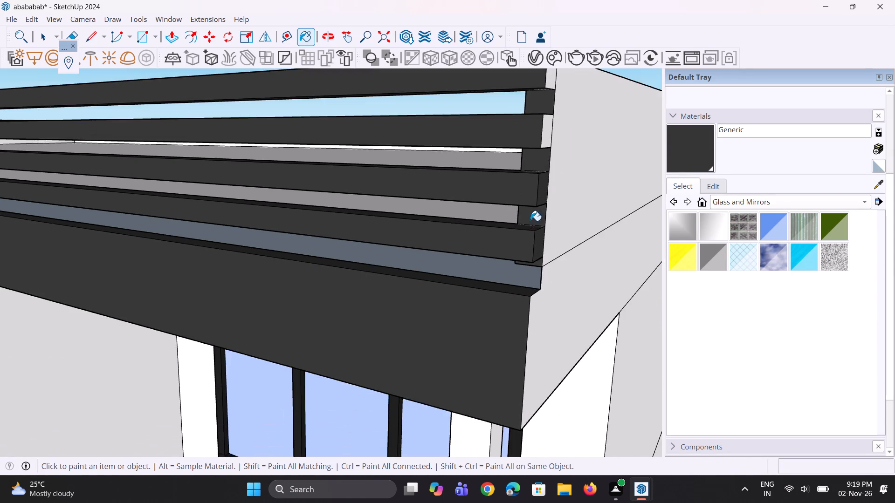
pyautogui.scroll(-3, 530, 221)
pyautogui.scroll(3, 547, 137)
pyautogui.click(537, 129)
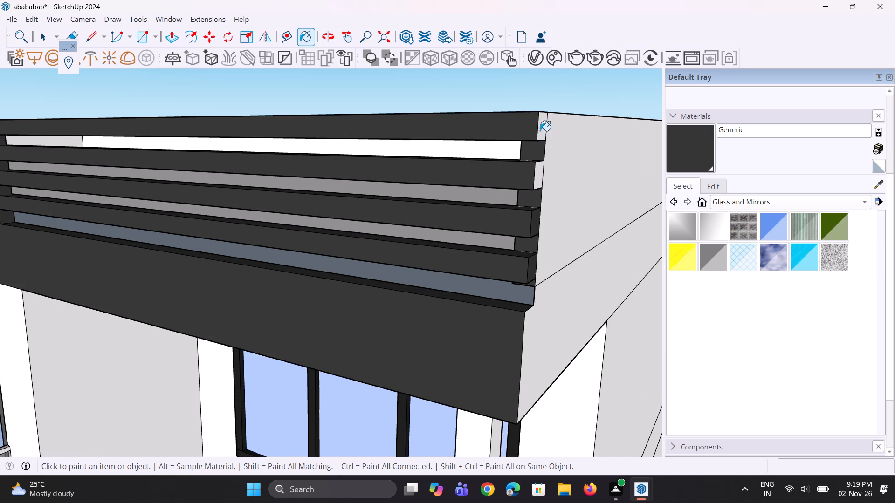
pyautogui.click(540, 132)
pyautogui.click(540, 173)
# Paint the upper outer face of the right side parapet, beside the slat ends, with Generic.
pyautogui.click(549, 170)
pyautogui.scroll(-4, 539, 200)
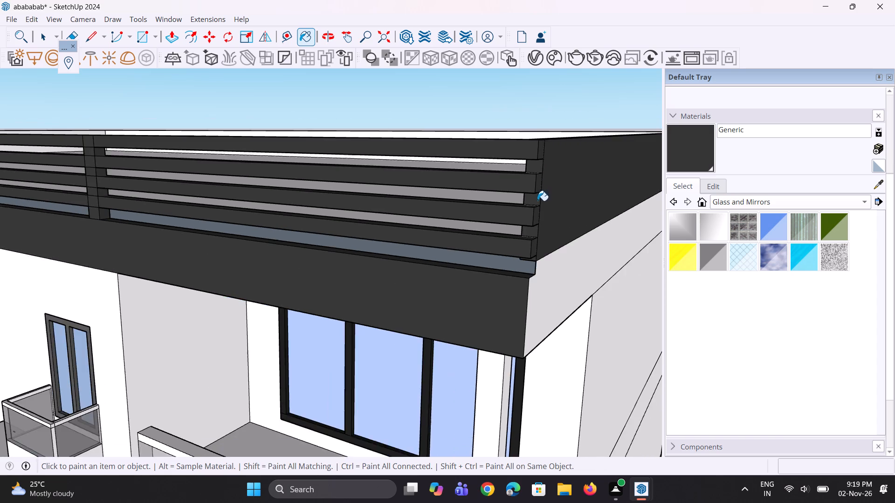
# Paint the inner face of the roof's rear parapet with Generic.
pyautogui.scroll(-6, 537, 197)
pyautogui.scroll(1, 498, 164)
pyautogui.moveTo(503, 188); pyautogui.dragTo(542, 266, button='middle')
pyautogui.scroll(-5, 557, 199)
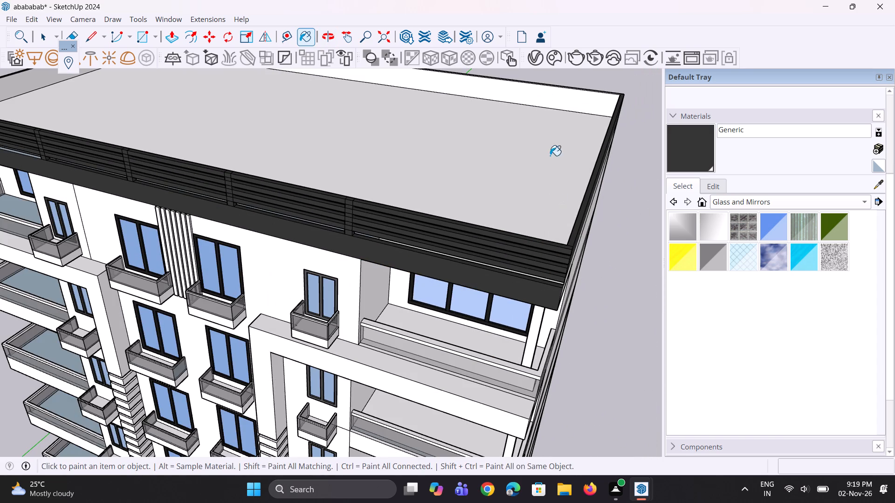
pyautogui.click(563, 97)
# Paint the inner face of the roof's left side parapet with Generic.
pyautogui.moveTo(534, 167); pyautogui.dragTo(625, 171, button='middle')
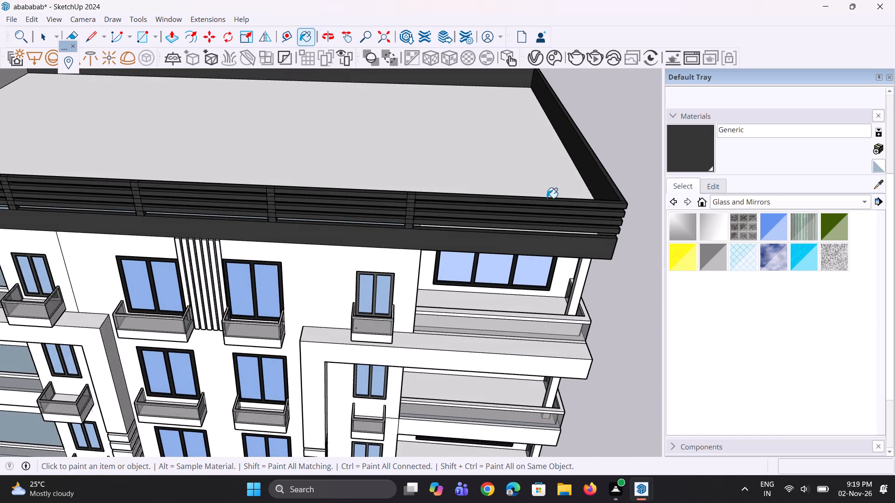
pyautogui.scroll(-9, 545, 207)
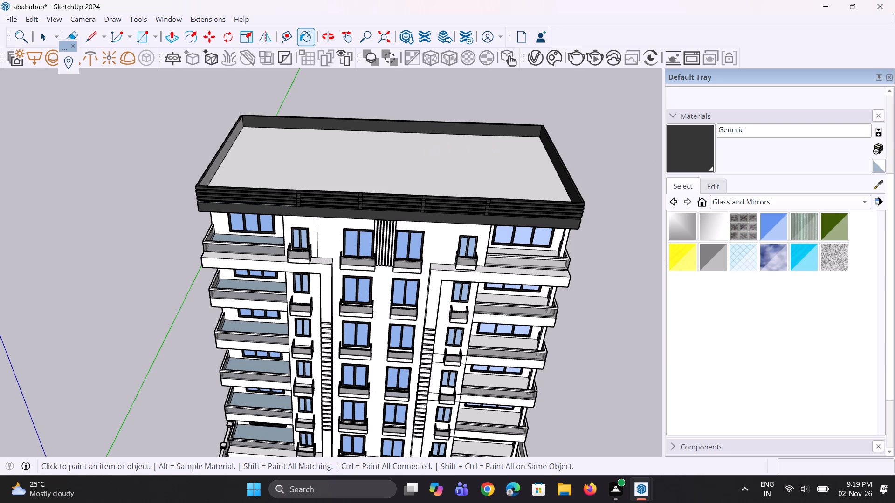
pyautogui.scroll(-2, 17, 58)
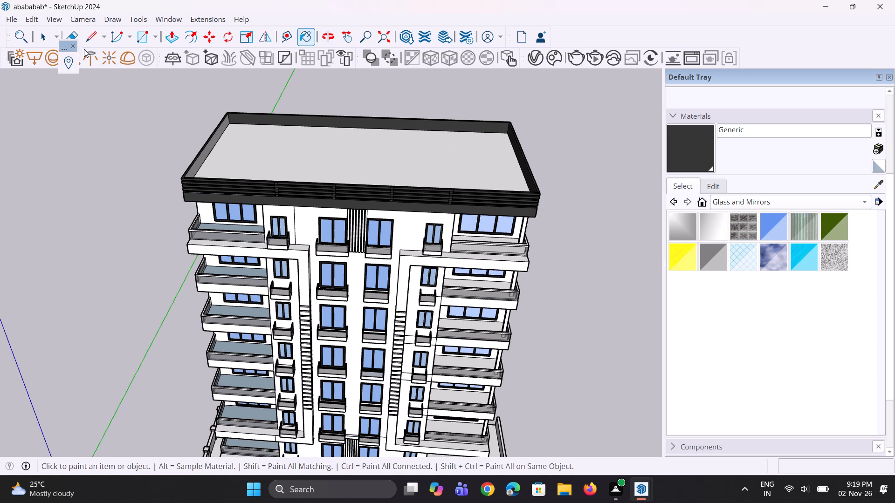
pyautogui.moveTo(214, 157); pyautogui.dragTo(169, 147, button='middle')
pyautogui.scroll(8, 186, 149)
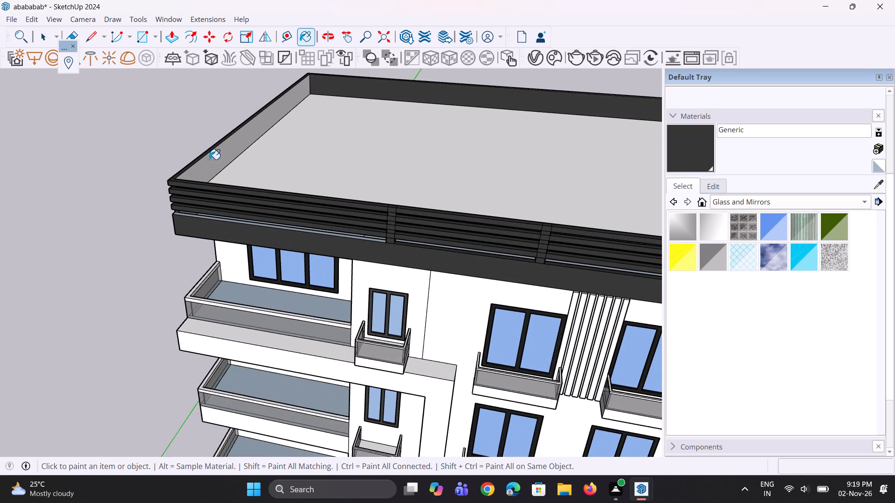
pyautogui.click(211, 159)
# Paint the blue top ledge of the fascia band, below the slats at the left corner, with Generic.
pyautogui.scroll(17, 206, 207)
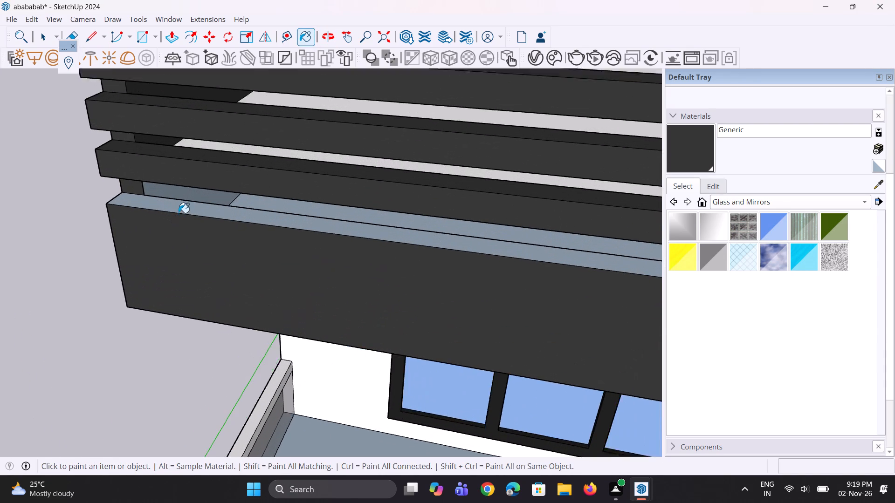
pyautogui.scroll(1, 179, 213)
pyautogui.click(179, 207)
# Paint the unpainted side strips and underside visible through the gap below the lowest slat at the left corner with Generic.
pyautogui.moveTo(190, 210); pyautogui.dragTo(284, 141, button='middle')
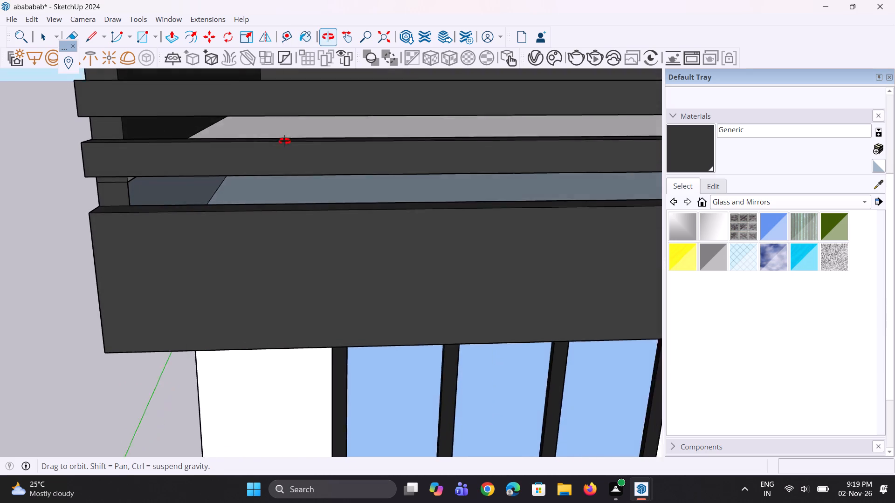
pyautogui.moveTo(284, 141); pyautogui.dragTo(277, 123, button='middle')
pyautogui.scroll(1, 173, 180)
pyautogui.moveTo(171, 178); pyautogui.dragTo(158, 152, button='middle')
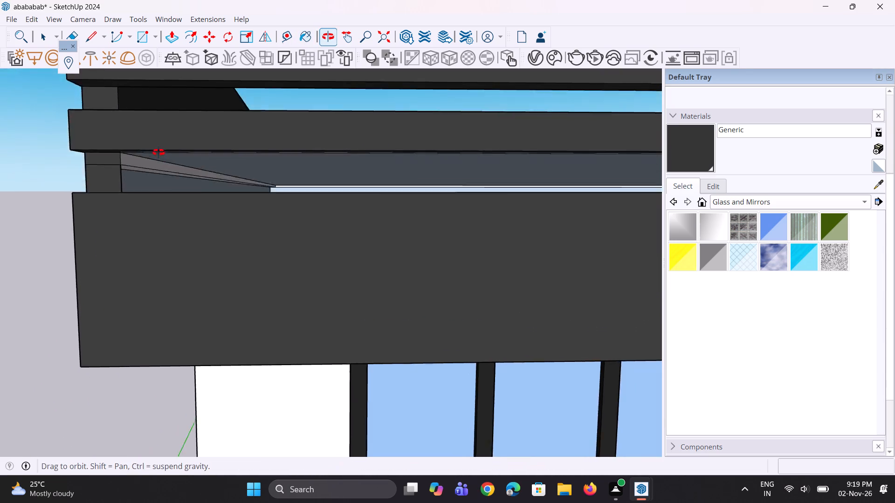
pyautogui.moveTo(158, 152); pyautogui.dragTo(154, 147, button='middle')
pyautogui.scroll(9, 145, 163)
pyautogui.moveTo(96, 202); pyautogui.dragTo(94, 202, button='middle')
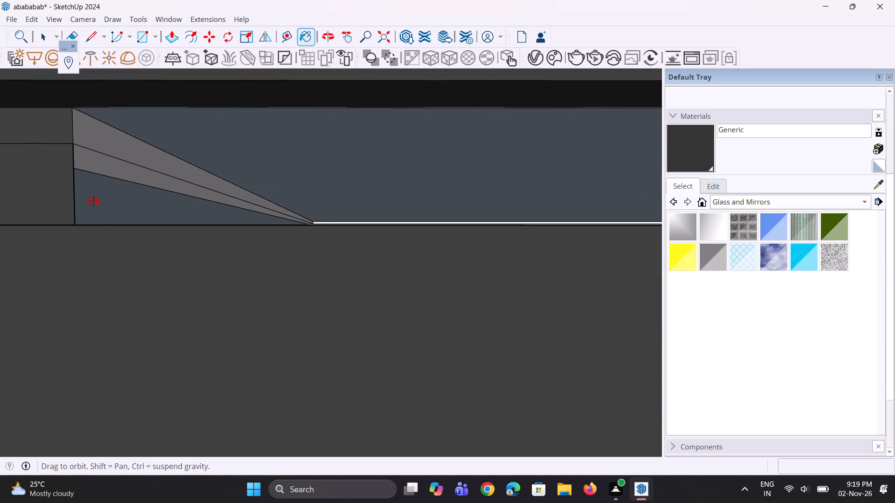
pyautogui.moveTo(94, 202); pyautogui.dragTo(74, 207, button='middle')
pyautogui.scroll(3, 130, 169)
pyautogui.moveTo(179, 150); pyautogui.dragTo(80, 159, button='middle')
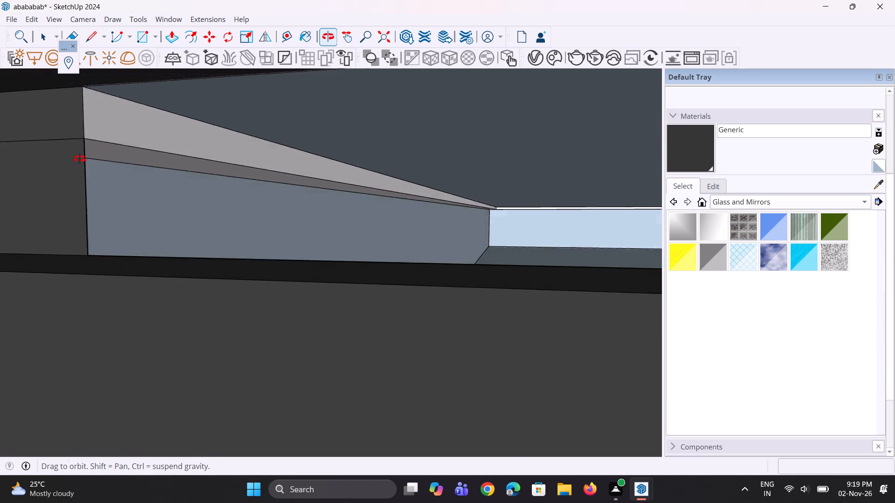
pyautogui.moveTo(80, 159); pyautogui.dragTo(36, 160, button='middle')
pyautogui.click(191, 136)
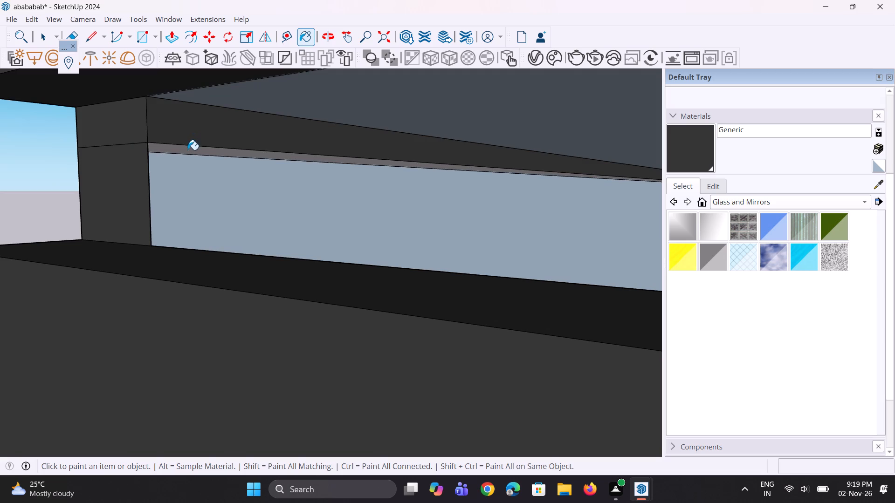
pyautogui.click(188, 150)
pyautogui.moveTo(189, 168); pyautogui.dragTo(193, 173)
pyautogui.scroll(-6, 205, 181)
pyautogui.click(278, 136)
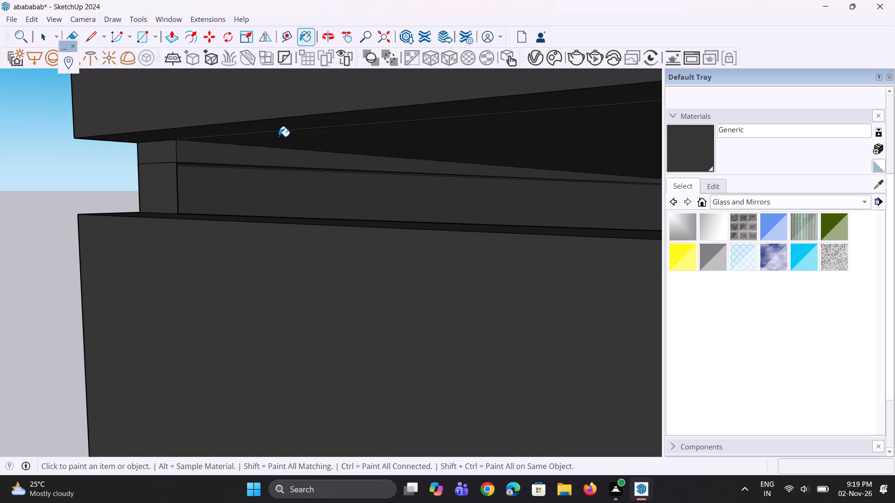
# Examine the painted railing, corners and parapets around the roof from several sides for missed faces.
pyautogui.moveTo(251, 160); pyautogui.dragTo(525, 137, button='middle')
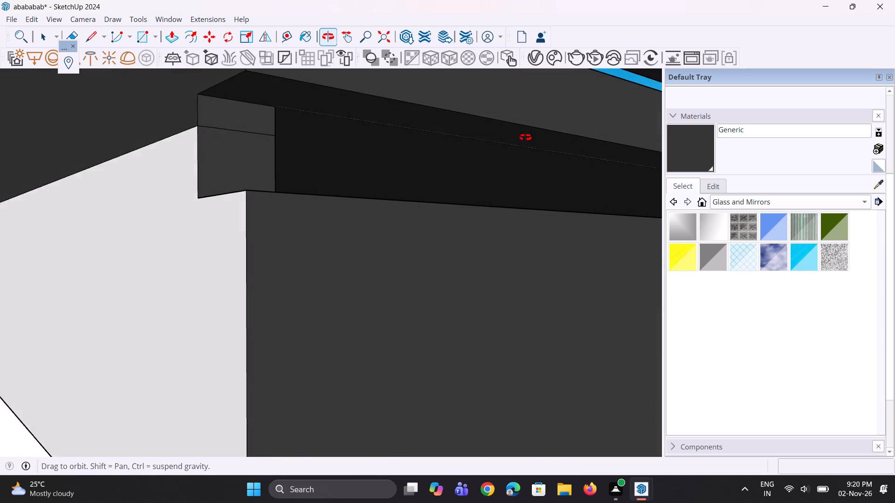
pyautogui.moveTo(525, 137); pyautogui.dragTo(270, 211, button='middle')
pyautogui.scroll(-12, 260, 210)
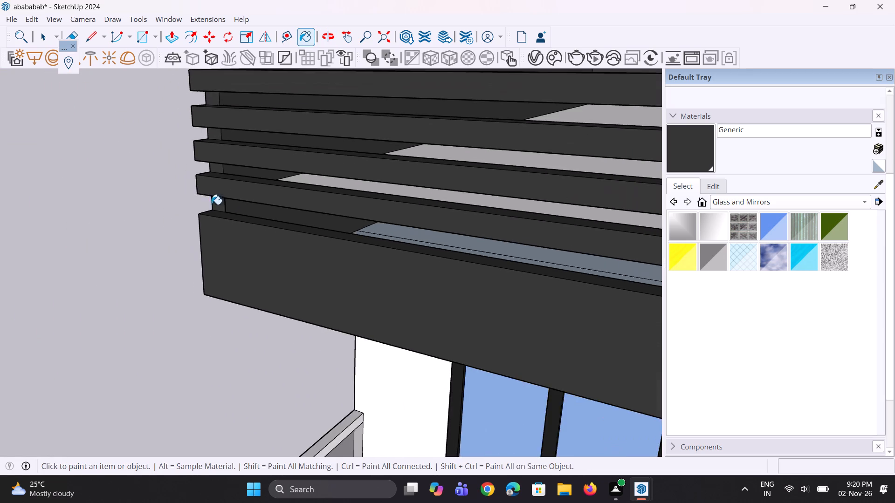
pyautogui.scroll(-12, 198, 204)
pyautogui.moveTo(222, 195); pyautogui.dragTo(53, 215, button='middle')
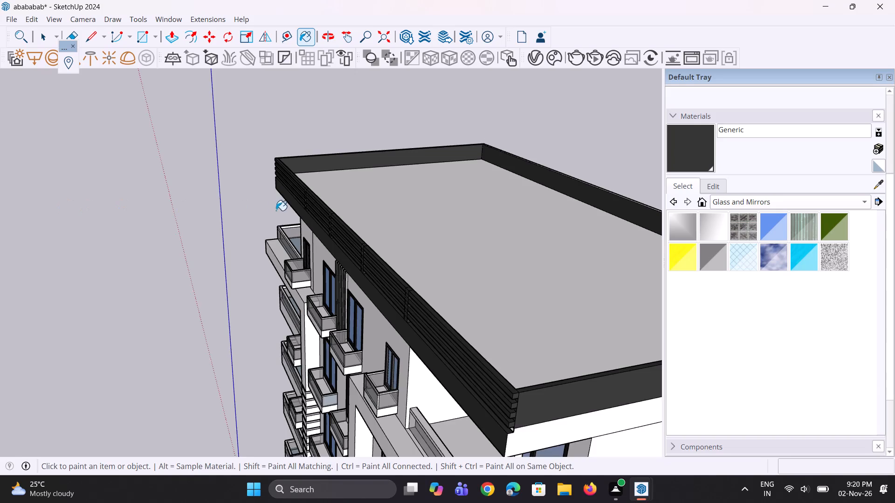
pyautogui.scroll(1, 276, 211)
pyautogui.moveTo(252, 209); pyautogui.dragTo(109, 182, button='middle')
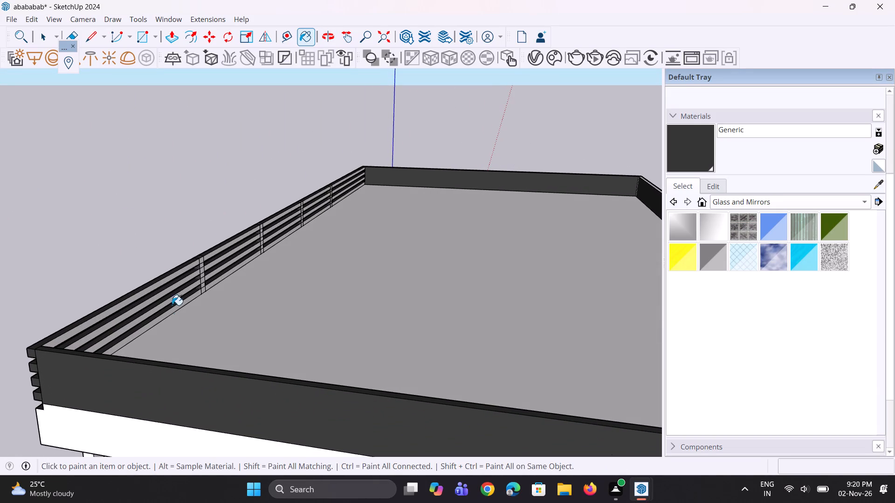
pyautogui.moveTo(153, 319); pyautogui.dragTo(478, 293, button='middle')
pyautogui.scroll(-5, 186, 248)
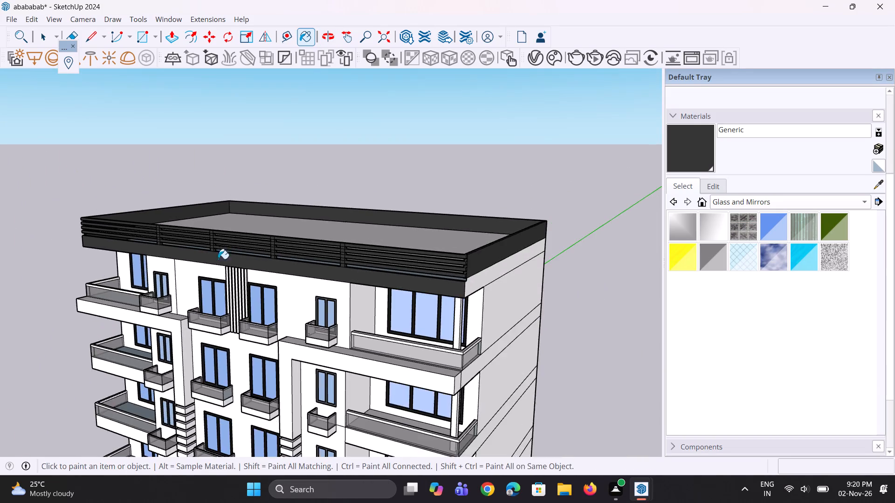
# Erase the edge crossing the rightmost intermediate railing post at the bottom of the lowest slat.
pyautogui.moveTo(236, 267); pyautogui.dragTo(269, 272, button='middle')
pyautogui.scroll(8, 299, 268)
pyautogui.press('e')
pyautogui.scroll(4, 362, 267)
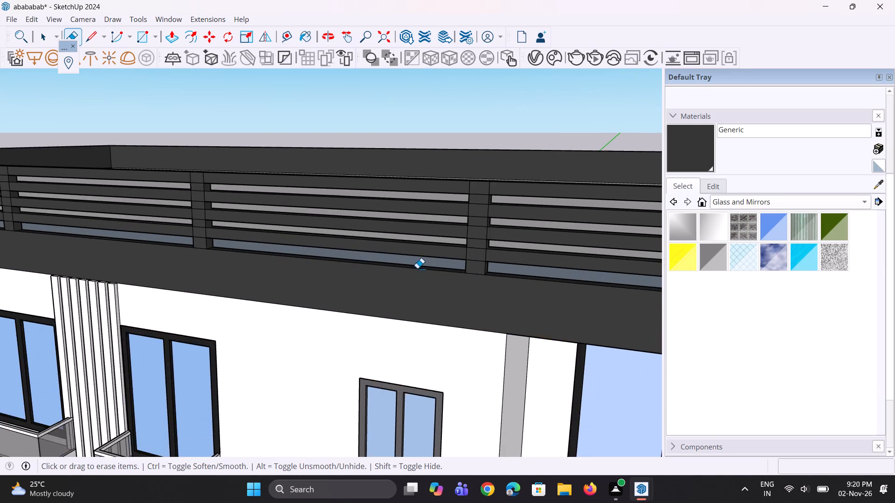
pyautogui.scroll(5, 541, 268)
pyautogui.scroll(3, 438, 250)
pyautogui.moveTo(395, 240); pyautogui.dragTo(394, 255)
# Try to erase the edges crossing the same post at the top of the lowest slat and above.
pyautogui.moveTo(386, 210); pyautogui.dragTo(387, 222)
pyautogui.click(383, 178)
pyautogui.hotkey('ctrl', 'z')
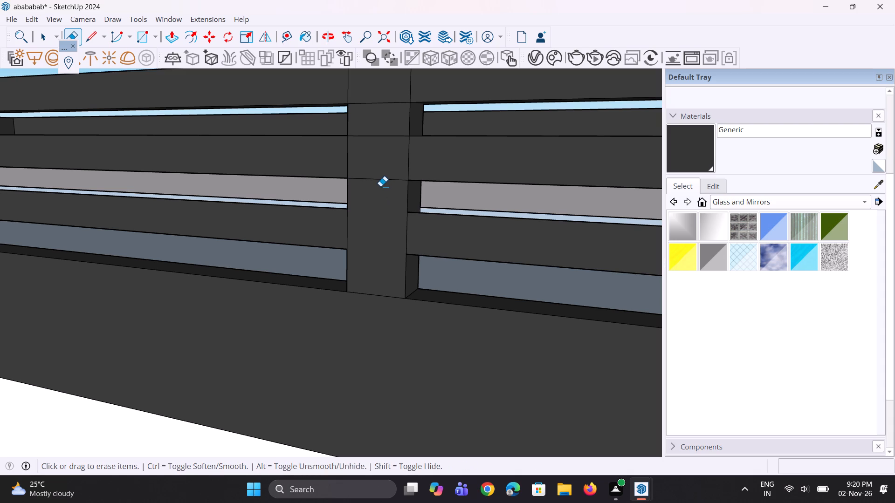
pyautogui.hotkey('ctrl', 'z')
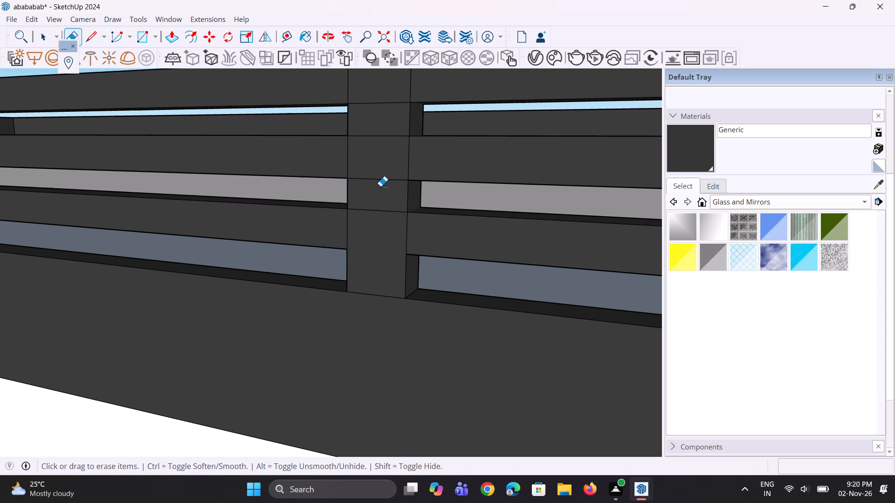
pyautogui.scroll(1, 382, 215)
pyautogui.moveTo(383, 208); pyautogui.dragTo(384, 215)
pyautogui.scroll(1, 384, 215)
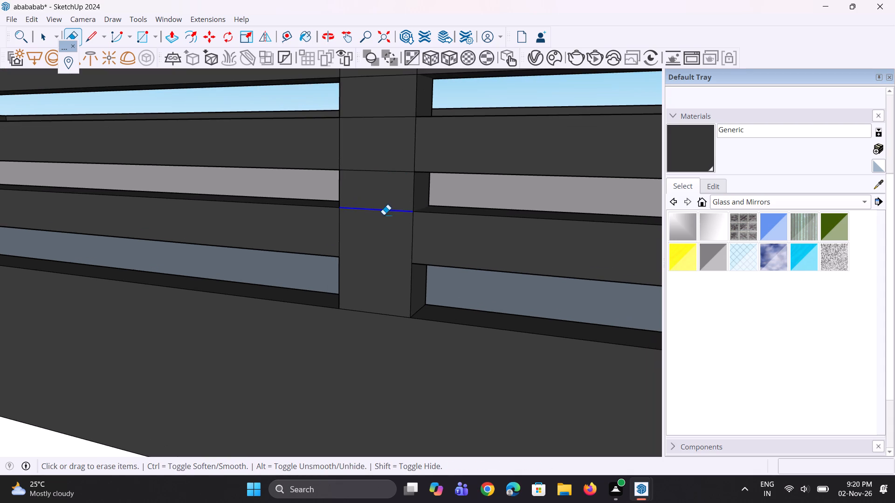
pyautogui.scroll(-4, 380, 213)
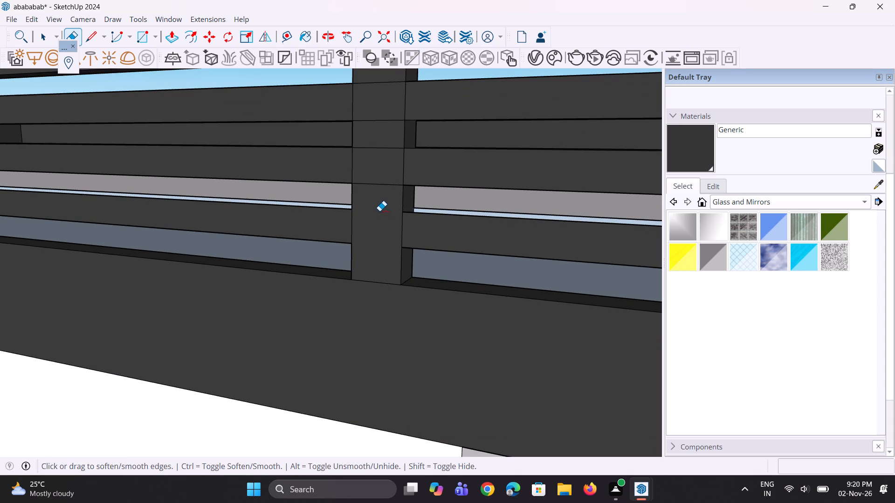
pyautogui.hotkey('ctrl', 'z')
# Push/Pull the post's front face segments outward by 2 9/16", from the bottom up to the second slat from the top.
pyautogui.press('p')
pyautogui.click(372, 252)
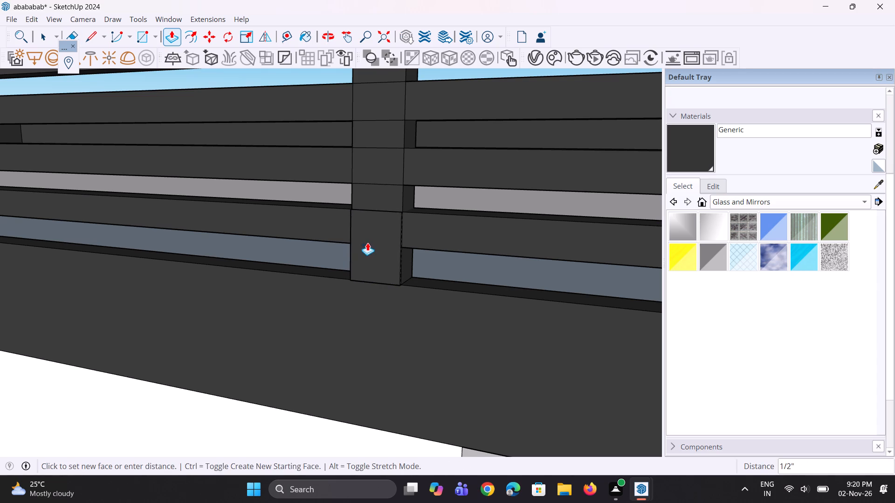
pyautogui.click(361, 240)
pyautogui.doubleClick(380, 198)
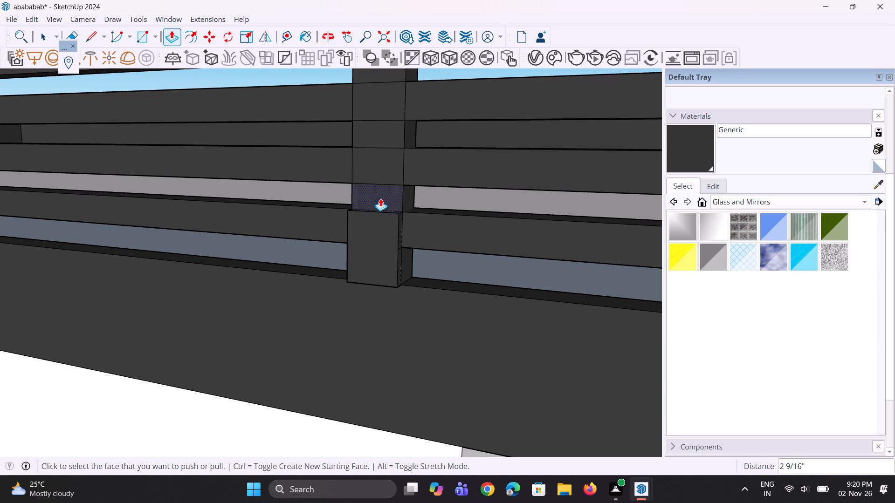
pyautogui.doubleClick(384, 177)
pyautogui.doubleClick(383, 142)
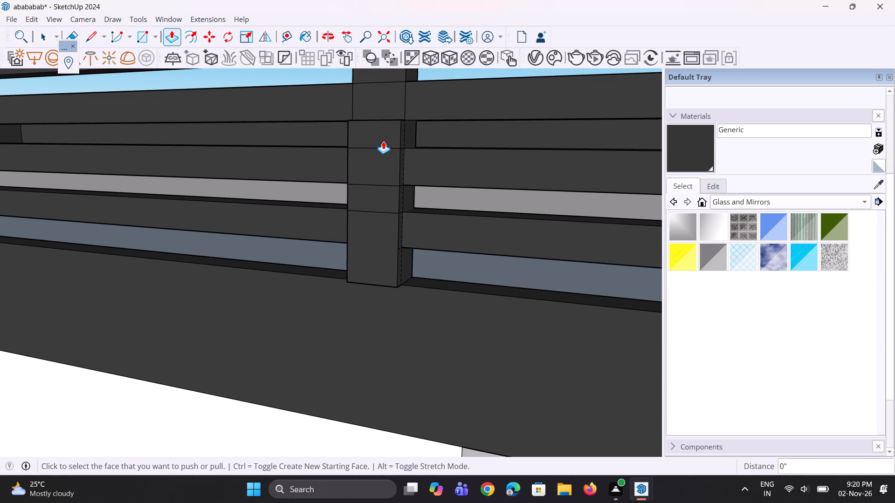
pyautogui.doubleClick(385, 109)
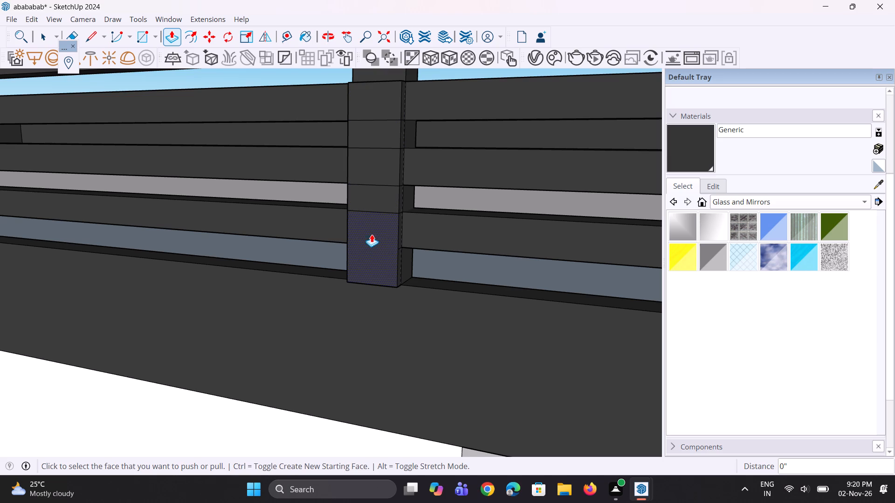
# Erase the horizontal edges dividing the extruded front face of the post.
pyautogui.press('e')
pyautogui.moveTo(377, 212); pyautogui.dragTo(379, 222)
pyautogui.moveTo(384, 187); pyautogui.dragTo(385, 194)
pyautogui.moveTo(384, 144); pyautogui.dragTo(383, 154)
pyautogui.moveTo(381, 116); pyautogui.dragTo(381, 129)
# Push/Pull the two remaining top segments of the post outward, flush with its extruded front face.
pyautogui.moveTo(380, 131); pyautogui.dragTo(394, 231, button='middle')
pyautogui.scroll(-5, 399, 244)
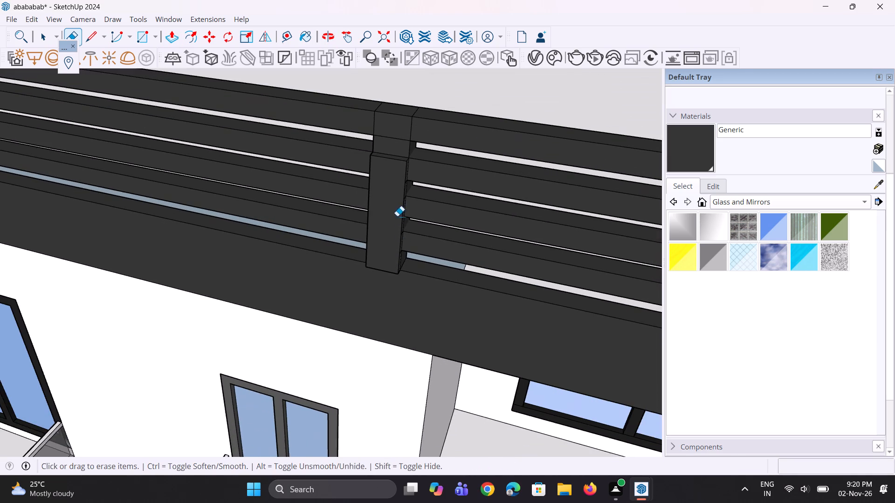
pyautogui.press('p')
pyautogui.doubleClick(393, 150)
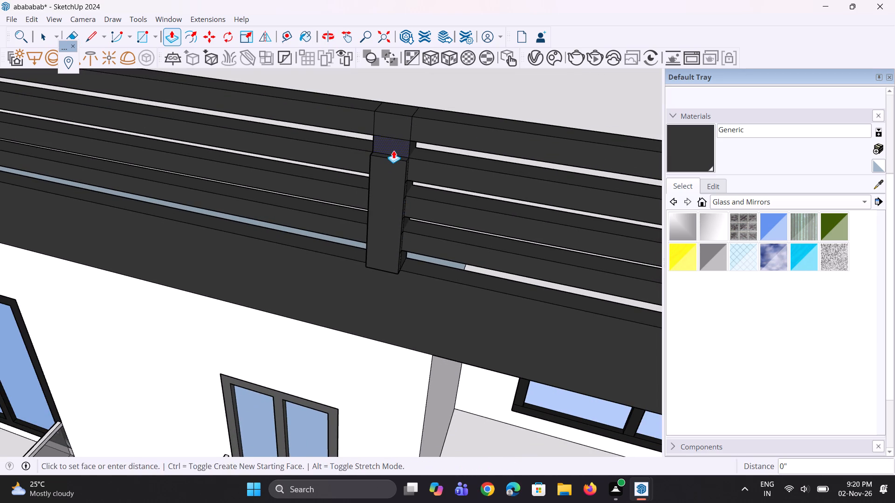
pyautogui.doubleClick(394, 128)
# Erase the remaining horizontal edges across the upper part of the post's front face.
pyautogui.moveTo(386, 150); pyautogui.dragTo(385, 147, button='middle')
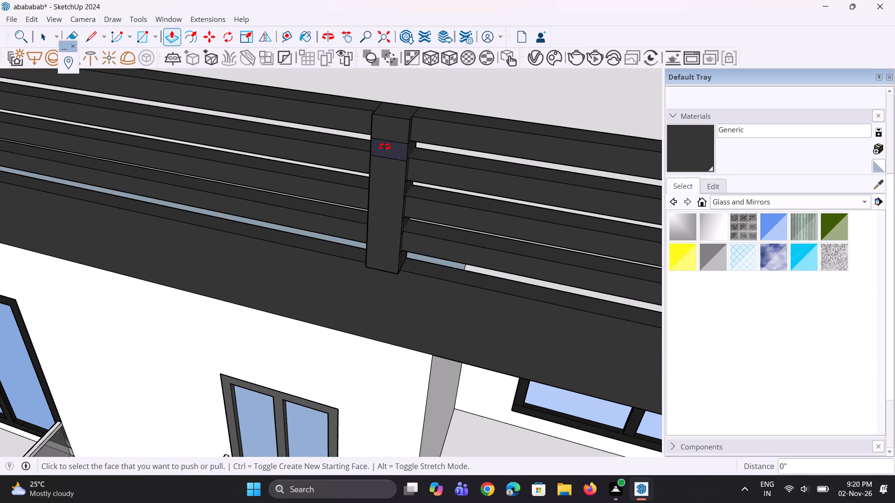
pyautogui.moveTo(385, 147); pyautogui.dragTo(382, 133, button='middle')
pyautogui.press('e')
pyautogui.moveTo(392, 122); pyautogui.dragTo(394, 155)
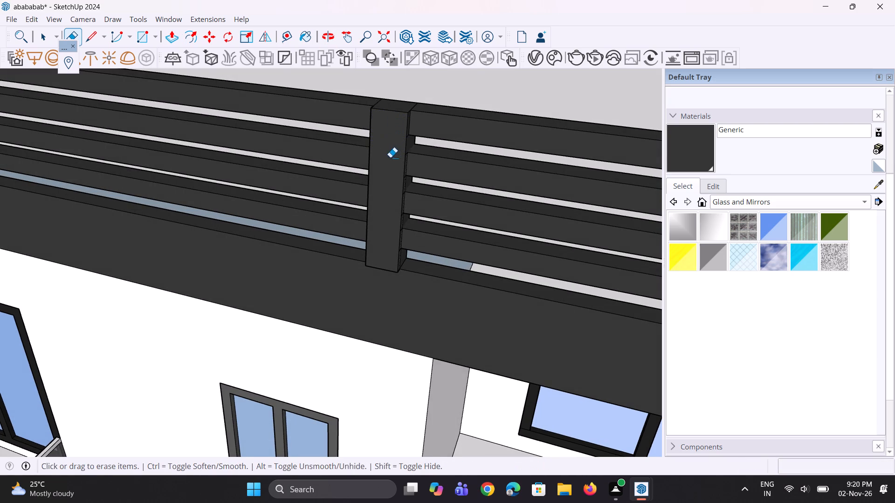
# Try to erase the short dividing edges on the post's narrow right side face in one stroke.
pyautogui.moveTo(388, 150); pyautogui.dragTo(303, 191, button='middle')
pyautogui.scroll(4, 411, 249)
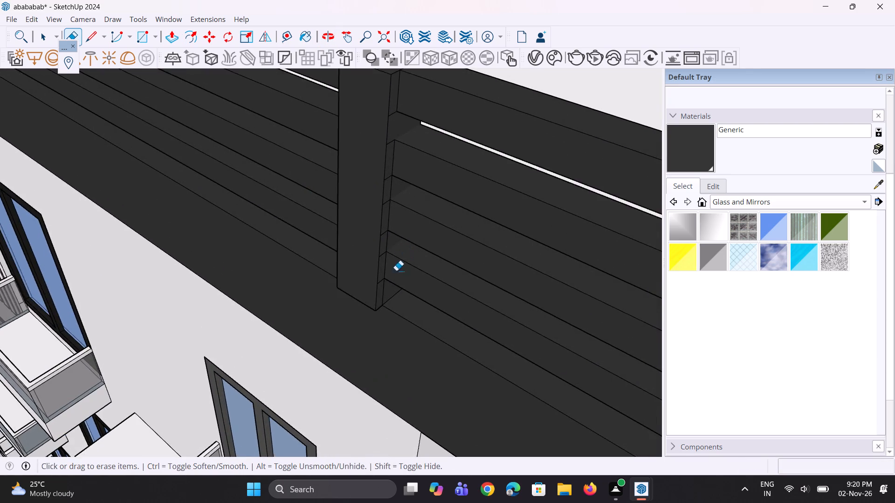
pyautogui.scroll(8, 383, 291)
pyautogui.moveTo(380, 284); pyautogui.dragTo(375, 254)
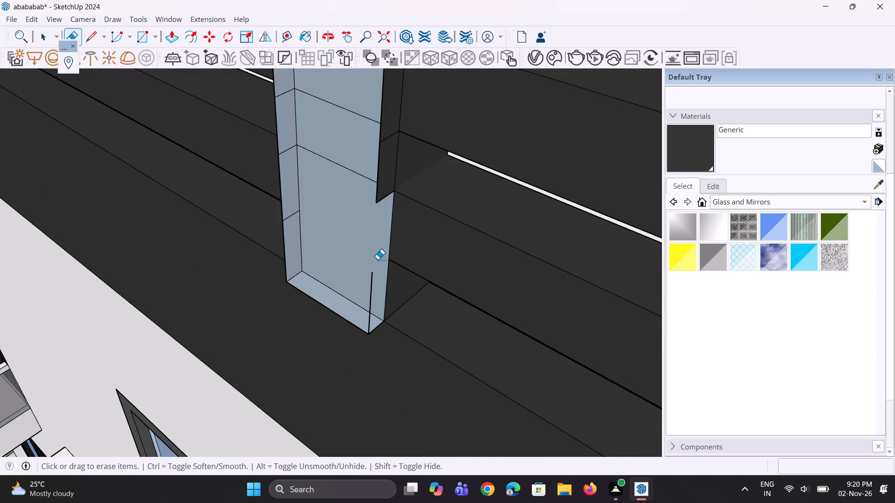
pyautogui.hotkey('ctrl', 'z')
# Erase the short dividing edges across the lower part of the post's narrow right side face.
pyautogui.keyDown('ctrl'); pyautogui.scroll(3, 386, 278); pyautogui.keyUp('ctrl')
pyautogui.click(381, 260)
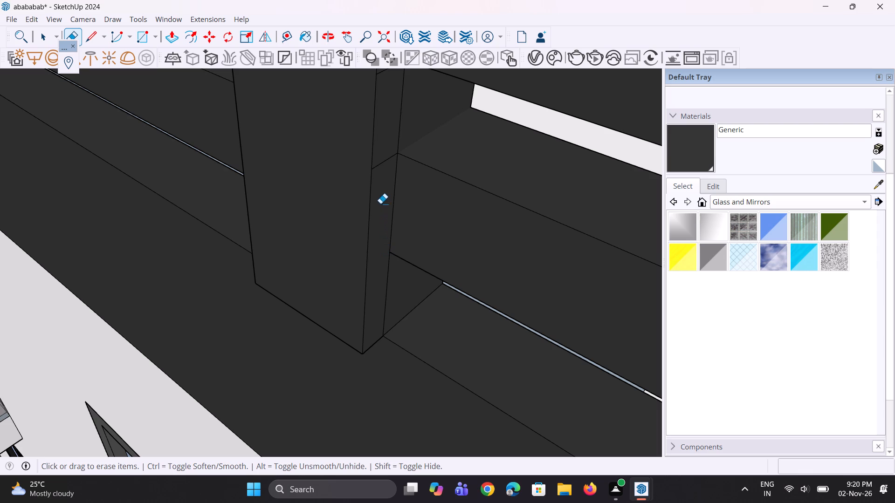
pyautogui.moveTo(385, 161); pyautogui.dragTo(385, 173)
pyautogui.scroll(-10, 371, 296)
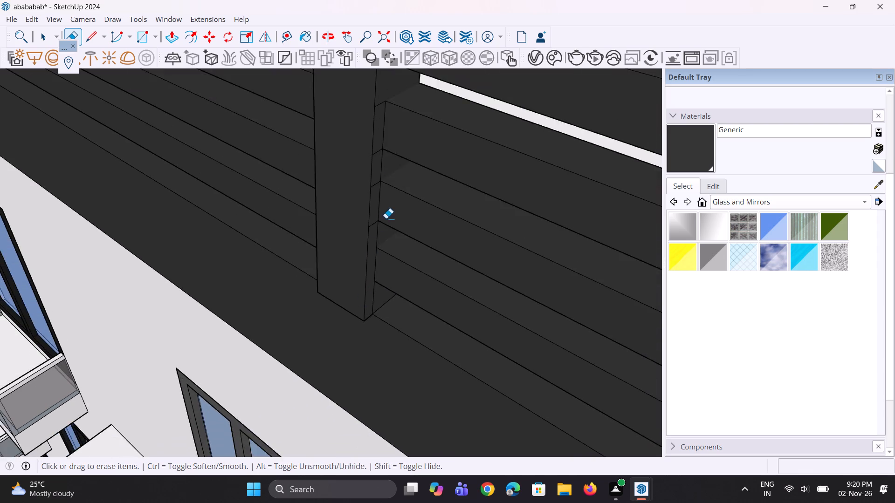
pyautogui.scroll(9, 386, 213)
pyautogui.moveTo(366, 229); pyautogui.dragTo(366, 239)
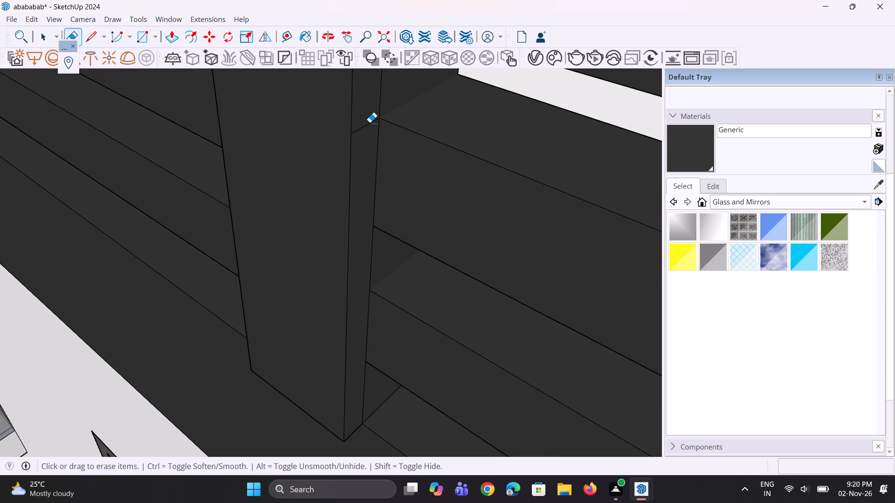
pyautogui.moveTo(369, 122); pyautogui.dragTo(358, 154)
pyautogui.scroll(-14, 326, 319)
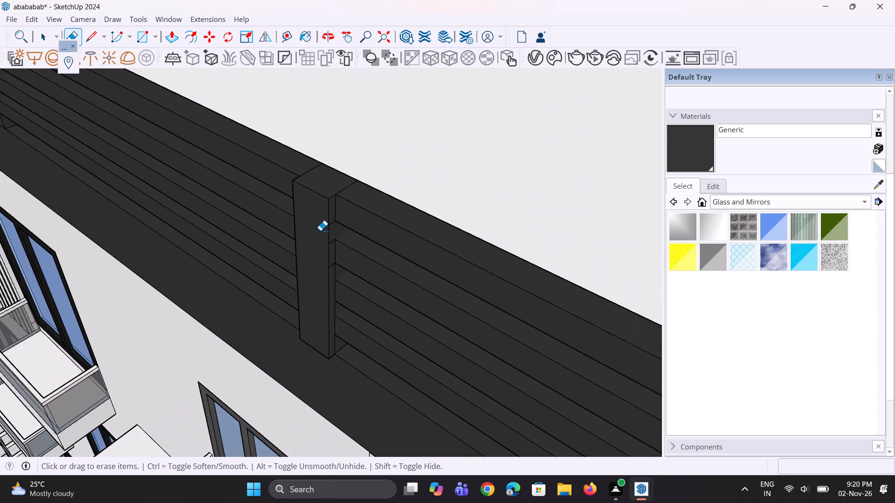
# Erase the remaining short dividing edges across the upper part of the post's narrow right side face.
pyautogui.scroll(12, 320, 224)
pyautogui.moveTo(343, 217); pyautogui.dragTo(343, 247)
pyautogui.moveTo(341, 272); pyautogui.dragTo(340, 292)
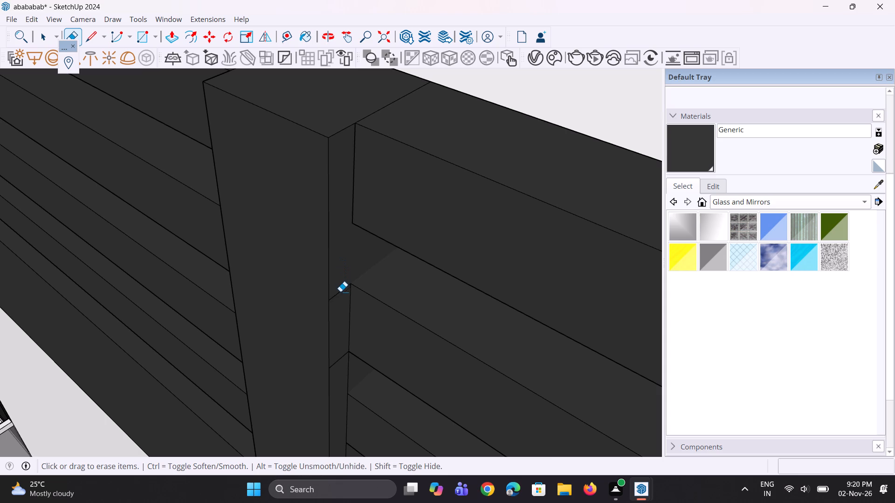
pyautogui.moveTo(340, 292); pyautogui.dragTo(338, 301)
pyautogui.moveTo(341, 321); pyautogui.dragTo(337, 364)
pyautogui.scroll(-5, 300, 217)
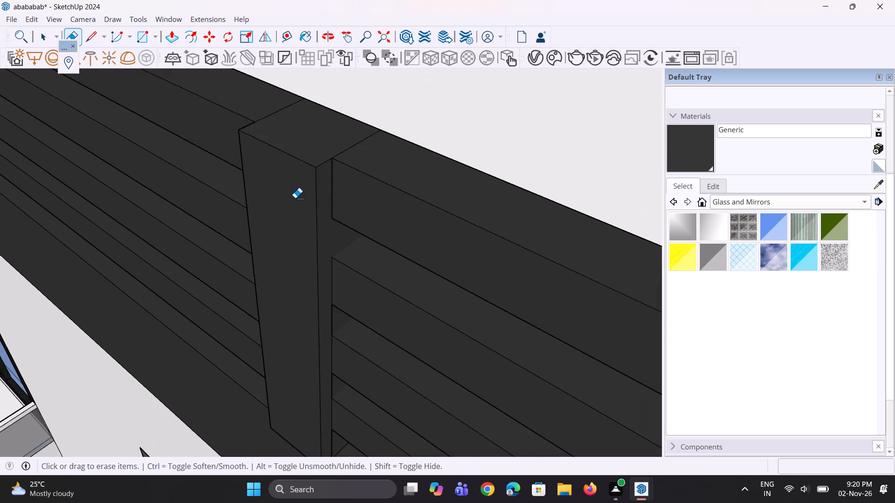
pyautogui.scroll(-5, 293, 204)
# Erase the short dividing edges across the lower and middle parts of the same post's opposite narrow side face.
pyautogui.moveTo(245, 262); pyautogui.dragTo(684, 123, button='middle')
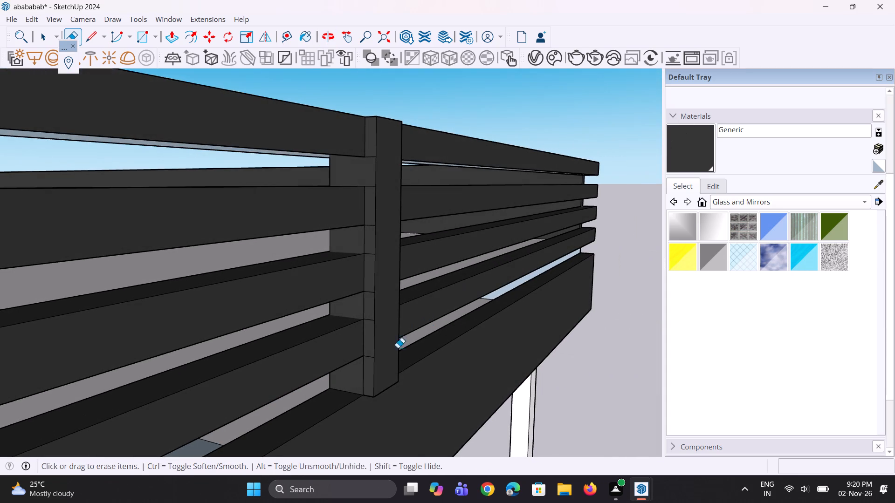
pyautogui.scroll(9, 375, 365)
pyautogui.moveTo(368, 355); pyautogui.dragTo(366, 374)
pyautogui.moveTo(356, 378); pyautogui.dragTo(350, 394)
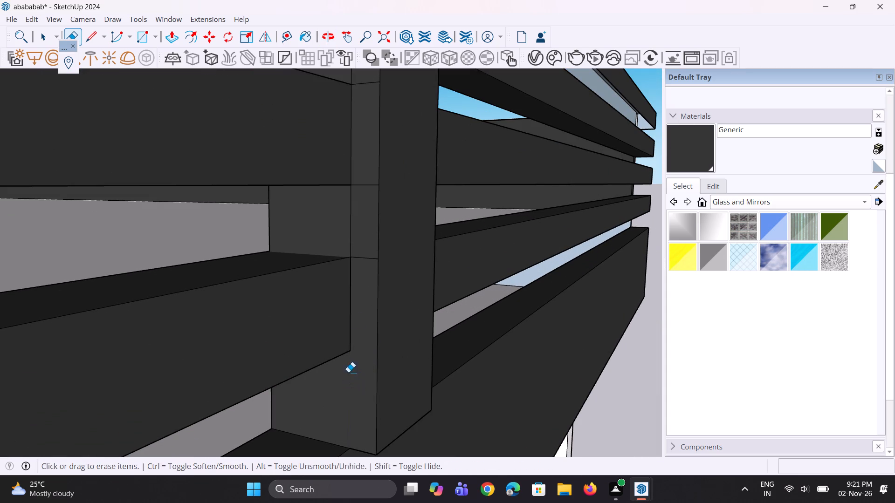
pyautogui.moveTo(351, 240); pyautogui.dragTo(361, 267)
pyautogui.moveTo(363, 173); pyautogui.dragTo(365, 188)
pyautogui.moveTo(365, 188); pyautogui.dragTo(367, 208)
pyautogui.scroll(-10, 334, 305)
pyautogui.scroll(10, 360, 210)
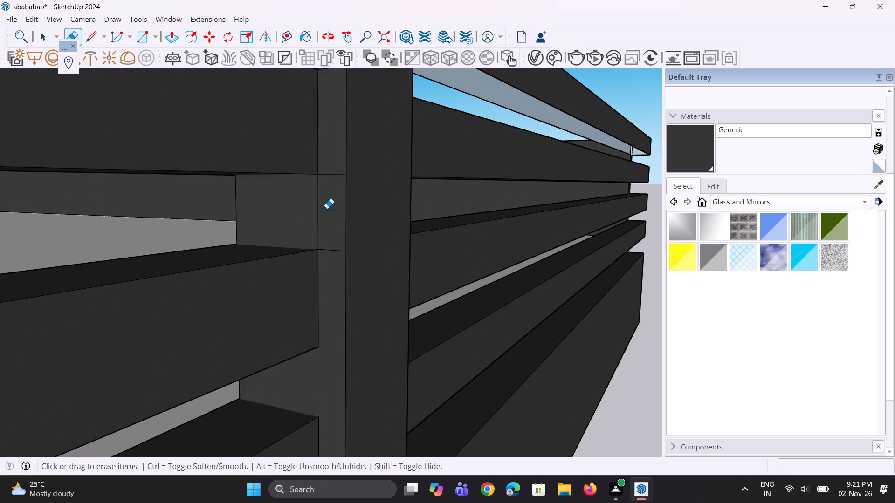
pyautogui.moveTo(317, 202); pyautogui.dragTo(317, 206)
pyautogui.moveTo(329, 244); pyautogui.dragTo(330, 267)
pyautogui.moveTo(328, 167); pyautogui.dragTo(332, 198)
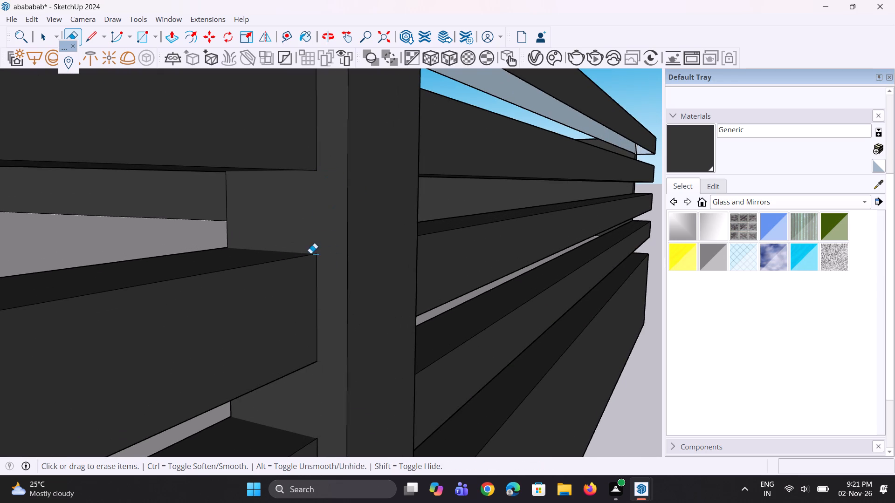
# Erase the remaining short dividing edges near the top of the post's left narrow side face.
pyautogui.scroll(-5, 284, 334)
pyautogui.scroll(-5, 288, 263)
pyautogui.scroll(9, 292, 167)
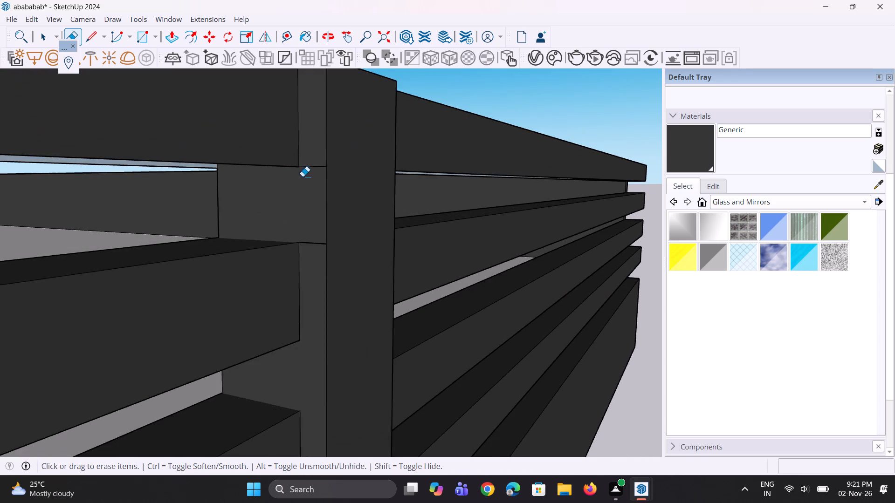
pyautogui.scroll(2, 311, 166)
pyautogui.moveTo(311, 155); pyautogui.dragTo(314, 184)
pyautogui.moveTo(309, 265); pyautogui.dragTo(316, 288)
pyautogui.moveTo(328, 286); pyautogui.dragTo(239, 286, button='middle')
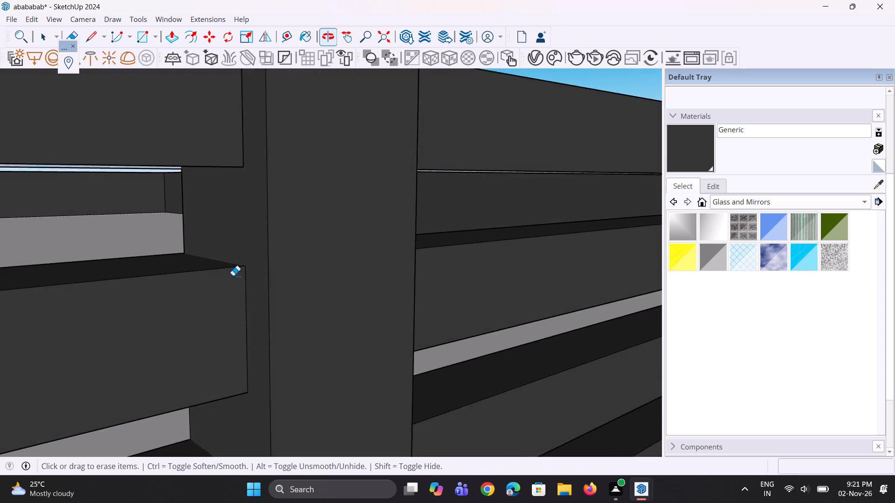
pyautogui.scroll(1, 233, 274)
pyautogui.scroll(-5, 264, 221)
pyautogui.scroll(-18, 280, 177)
# Push/Pull the upper four front segments of the next railing post outward by the same distance as the finished post.
pyautogui.press('p')
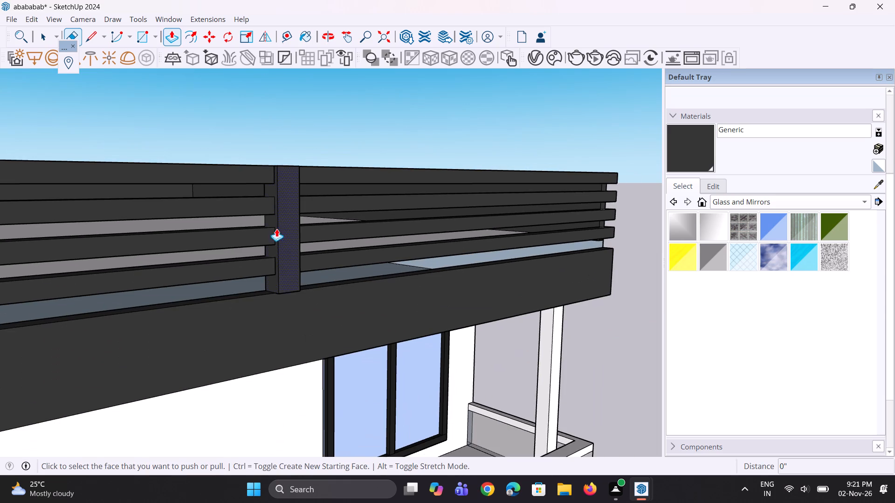
pyautogui.scroll(-9, 279, 294)
pyautogui.keyDown('ctrl'); pyautogui.scroll(6, 66, 262); pyautogui.keyUp('ctrl')
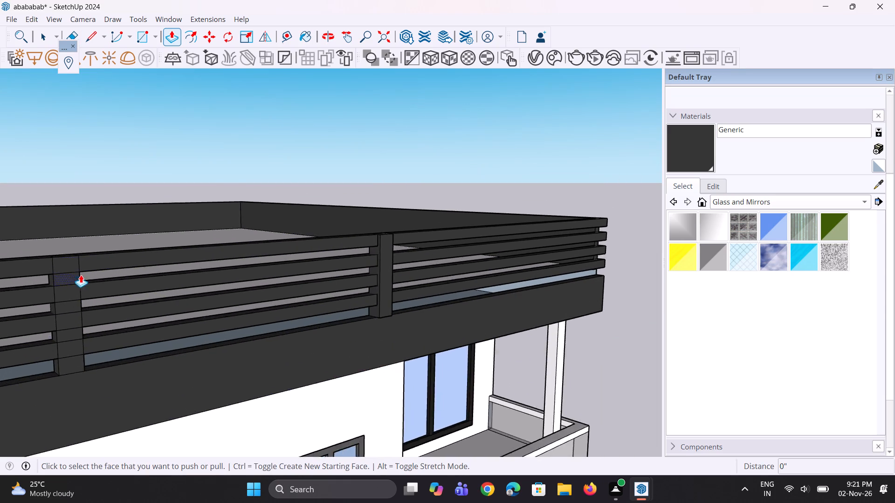
pyautogui.keyDown('ctrl'); pyautogui.scroll(2, 81, 275); pyautogui.keyUp('ctrl')
pyautogui.scroll(-8, 310, 364)
pyautogui.scroll(4, 261, 344)
pyautogui.scroll(2, 213, 328)
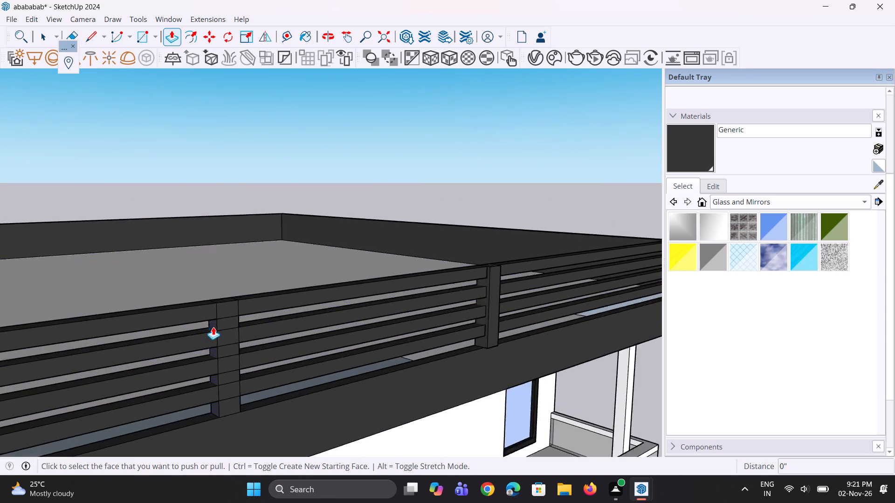
pyautogui.scroll(7, 213, 327)
pyautogui.doubleClick(228, 306)
pyautogui.doubleClick(229, 330)
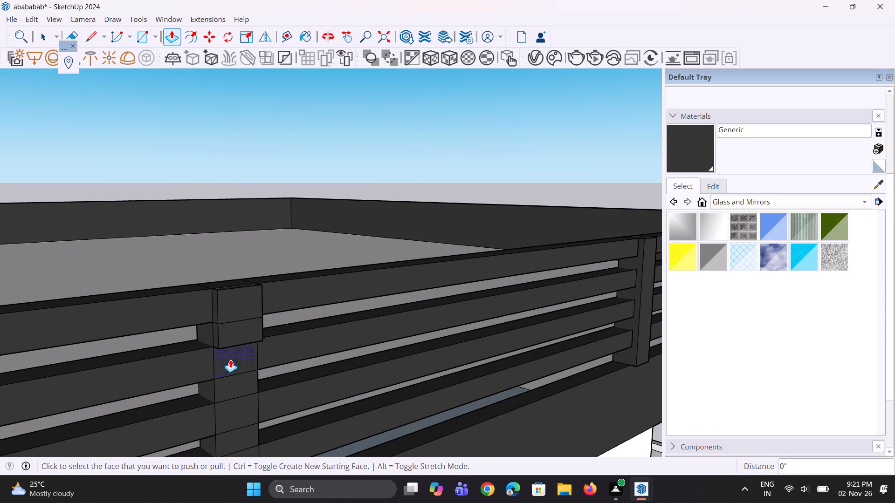
pyautogui.doubleClick(230, 364)
pyautogui.doubleClick(230, 393)
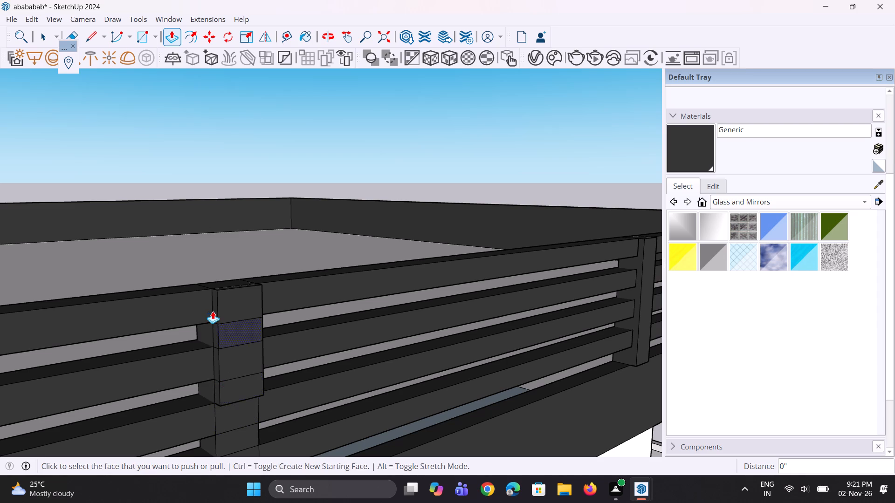
# Push/Pull the remaining lower front segments of this post outward, flush with its projected upper segments.
pyautogui.scroll(-9, 208, 300)
pyautogui.scroll(10, 207, 359)
pyautogui.doubleClick(223, 339)
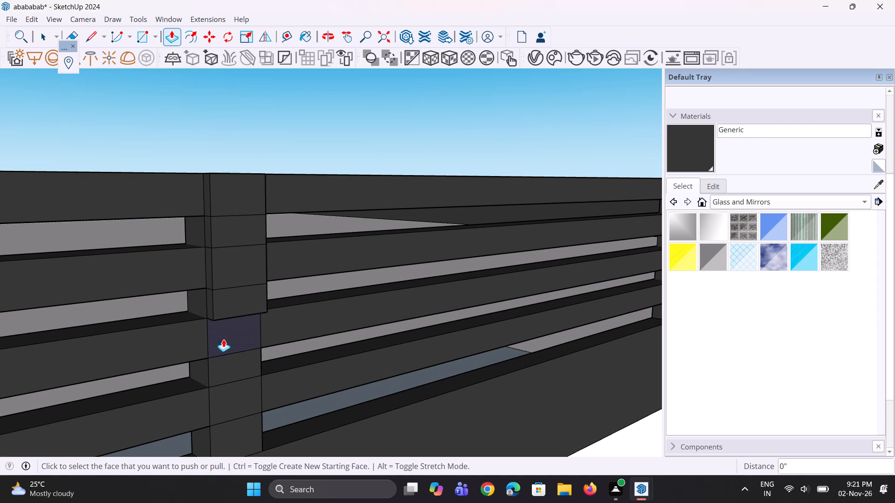
pyautogui.doubleClick(228, 371)
pyautogui.click(232, 392)
pyautogui.moveTo(232, 392); pyautogui.dragTo(232, 383)
pyautogui.scroll(-5, 220, 312)
pyautogui.scroll(4, 215, 393)
pyautogui.doubleClick(222, 393)
# Erase the horizontal edges dividing the lower part of this post's projected front face.
pyautogui.moveTo(227, 386); pyautogui.dragTo(236, 384, button='middle')
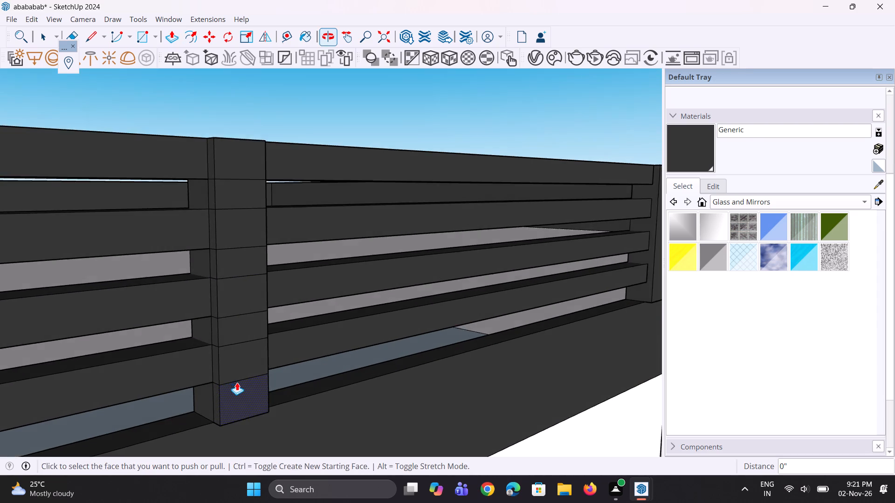
pyautogui.scroll(4, 237, 382)
pyautogui.press('e')
pyautogui.scroll(5, 233, 372)
pyautogui.moveTo(233, 371); pyautogui.dragTo(237, 388)
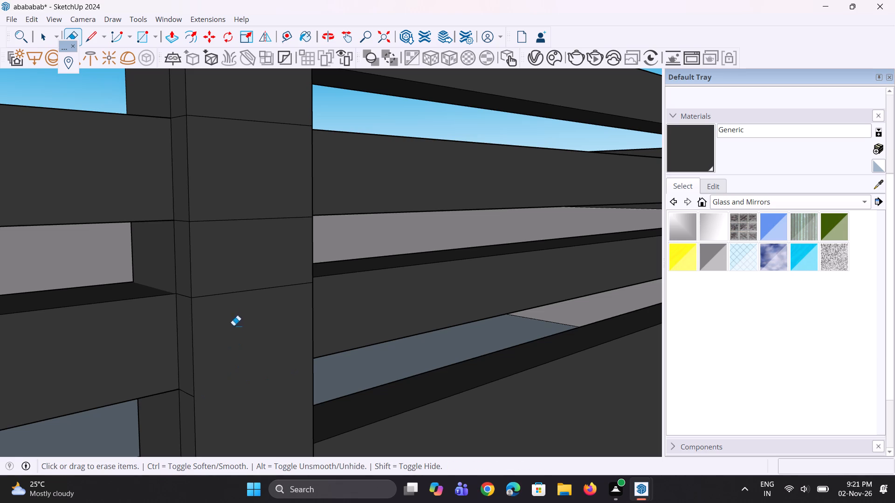
pyautogui.moveTo(233, 279); pyautogui.dragTo(235, 294)
pyautogui.moveTo(234, 212); pyautogui.dragTo(241, 234)
pyautogui.moveTo(257, 121); pyautogui.dragTo(257, 125)
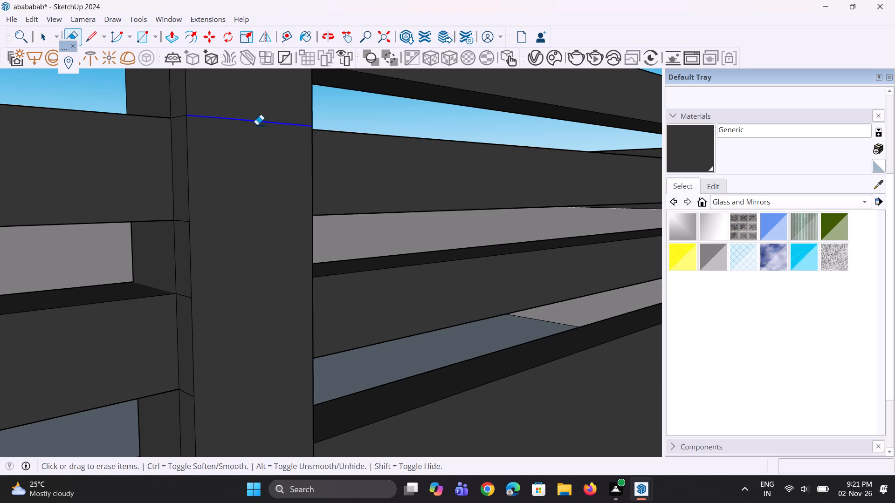
pyautogui.moveTo(257, 125); pyautogui.dragTo(257, 131)
# Erase the remaining horizontal edges across the upper part of this post's front face.
pyautogui.scroll(-13, 221, 295)
pyautogui.scroll(5, 218, 225)
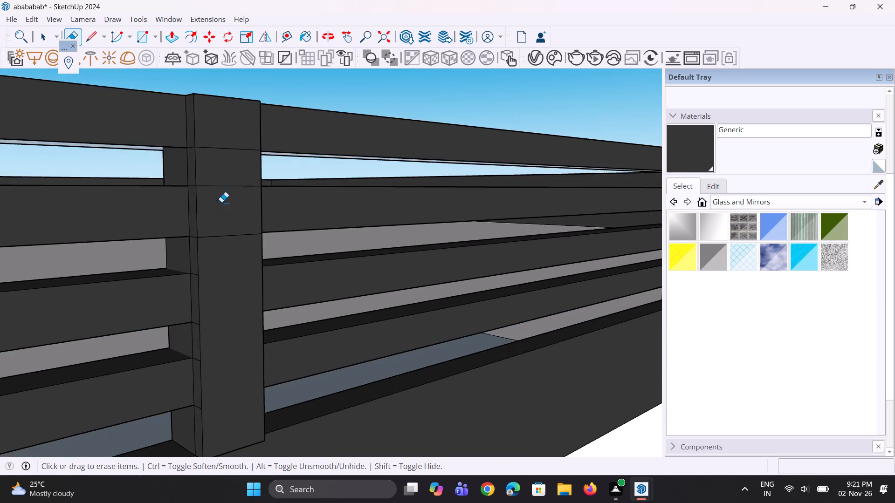
pyautogui.scroll(3, 220, 169)
pyautogui.moveTo(222, 135); pyautogui.dragTo(221, 160)
pyautogui.moveTo(220, 179); pyautogui.dragTo(220, 219)
pyautogui.moveTo(220, 245); pyautogui.dragTo(220, 263)
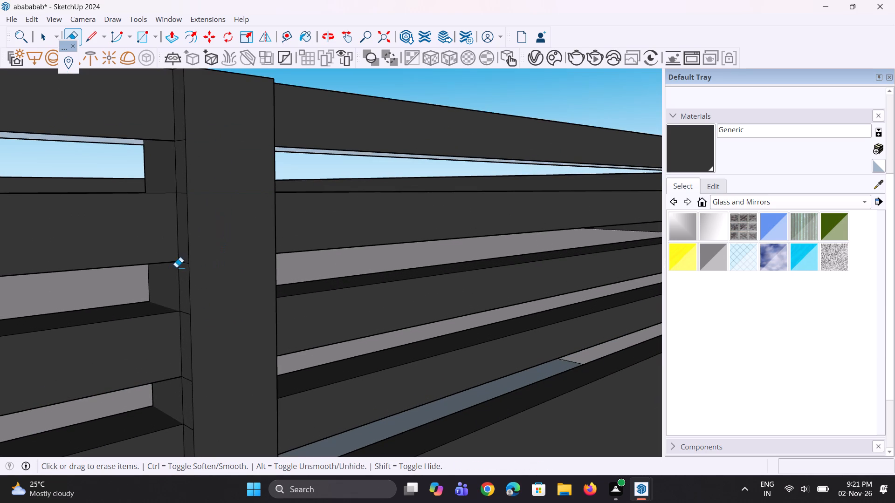
# Erase the short dividing edges across the upper part of this post's narrow left side face.
pyautogui.moveTo(176, 267); pyautogui.dragTo(221, 244, button='middle')
pyautogui.scroll(8, 185, 126)
pyautogui.moveTo(190, 139); pyautogui.dragTo(192, 147)
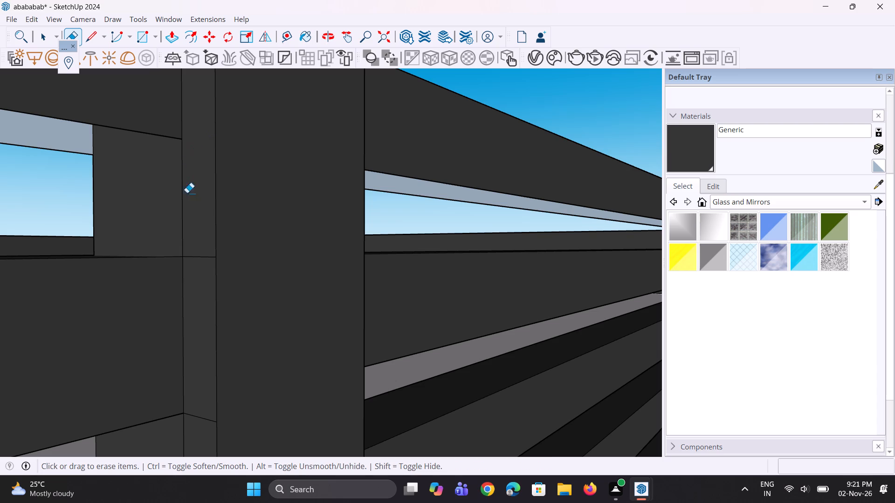
pyautogui.moveTo(194, 243); pyautogui.dragTo(195, 251)
pyautogui.moveTo(194, 250); pyautogui.dragTo(196, 259)
pyautogui.scroll(-6, 208, 175)
pyautogui.scroll(5, 200, 306)
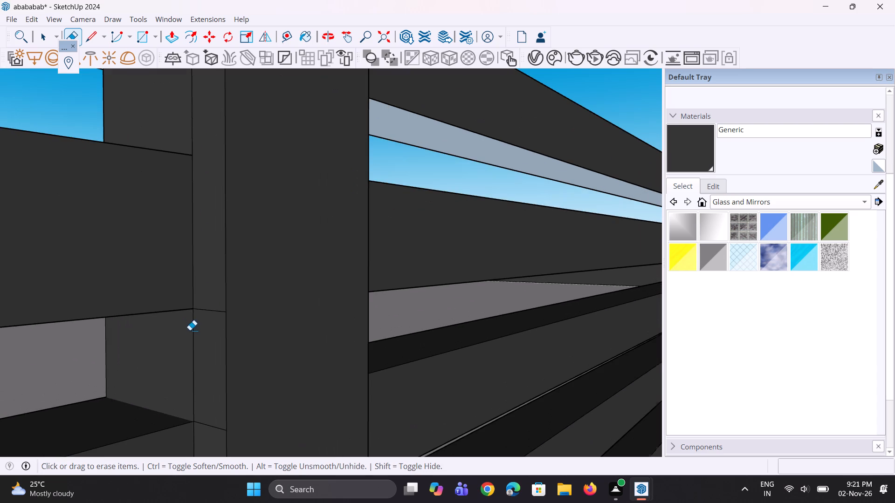
pyautogui.moveTo(197, 303); pyautogui.dragTo(204, 331)
pyautogui.moveTo(200, 325); pyautogui.dragTo(194, 329)
pyautogui.moveTo(173, 92); pyautogui.dragTo(187, 125)
pyautogui.click(191, 125)
# Erase the short dividing edges across the middle part of this post's narrow left side face.
pyautogui.scroll(-12, 194, 165)
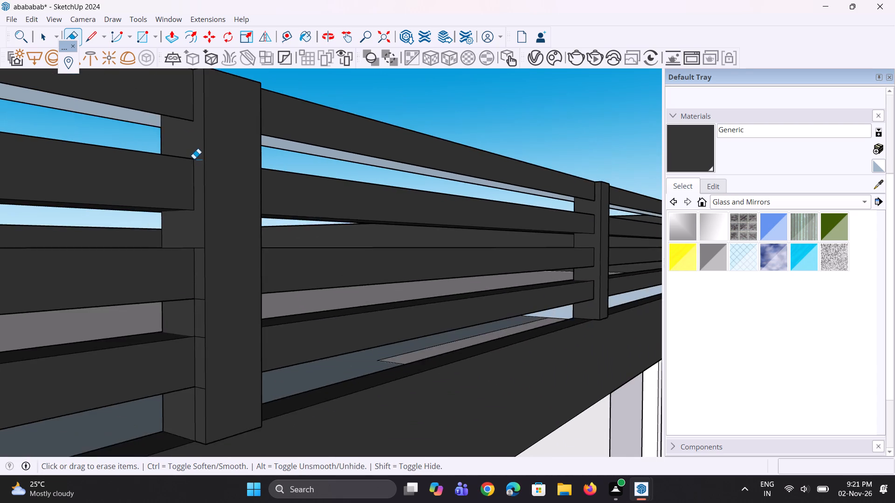
pyautogui.scroll(-5, 194, 159)
pyautogui.scroll(4, 156, 410)
pyautogui.scroll(5, 226, 218)
pyautogui.scroll(4, 212, 176)
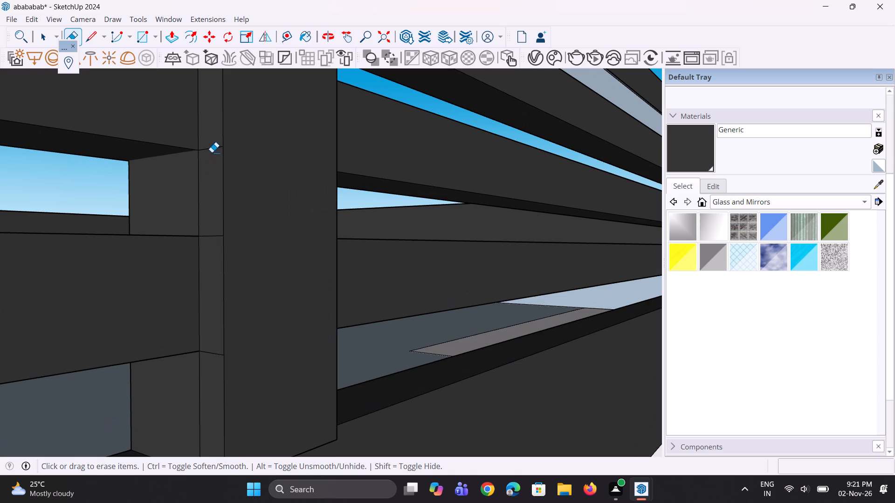
pyautogui.click(212, 150)
pyautogui.scroll(-9, 212, 265)
pyautogui.scroll(5, 196, 137)
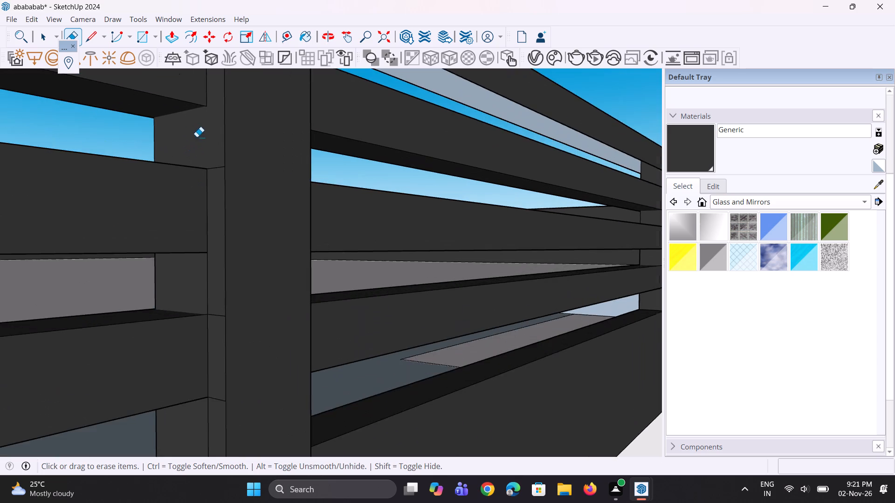
pyautogui.scroll(3, 217, 175)
pyautogui.moveTo(215, 159); pyautogui.dragTo(215, 176)
pyautogui.moveTo(205, 289); pyautogui.dragTo(204, 304)
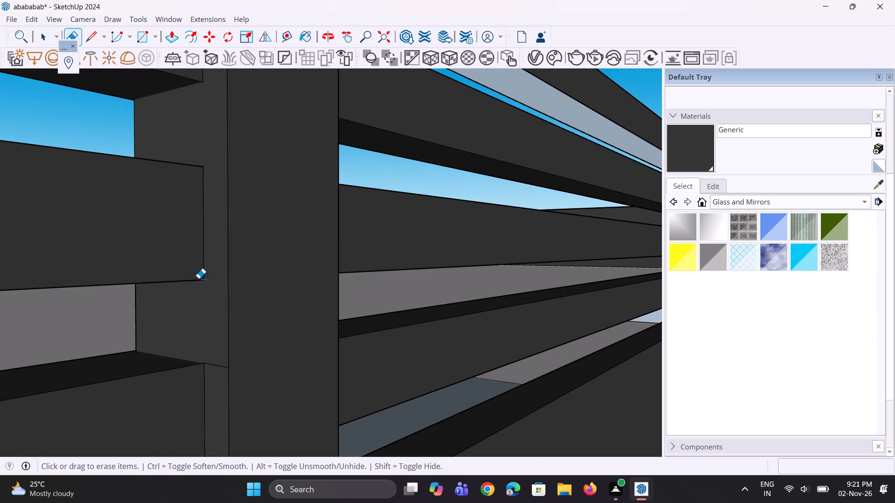
# Erase the lowest short dividing edges on this post's narrow left side face.
pyautogui.scroll(-5, 197, 256)
pyautogui.scroll(4, 198, 384)
pyautogui.moveTo(217, 291); pyautogui.dragTo(216, 308)
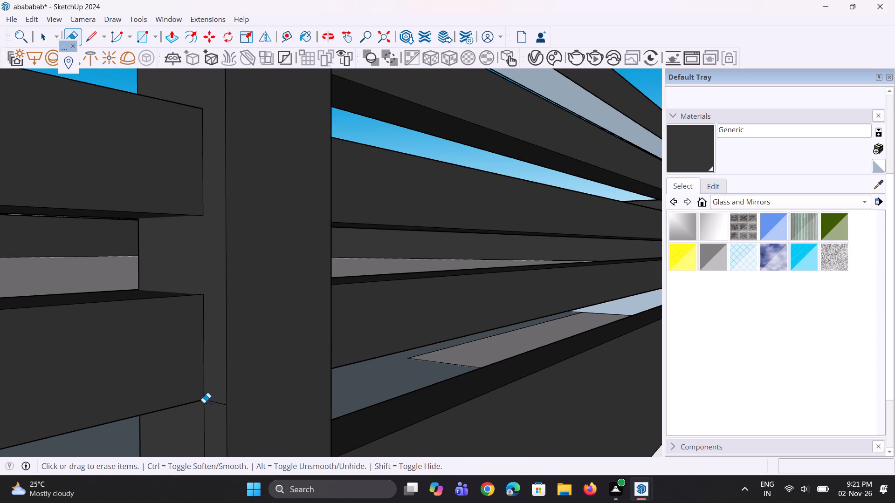
pyautogui.click(219, 403)
pyautogui.moveTo(209, 411); pyautogui.dragTo(199, 429)
pyautogui.scroll(-7, 183, 319)
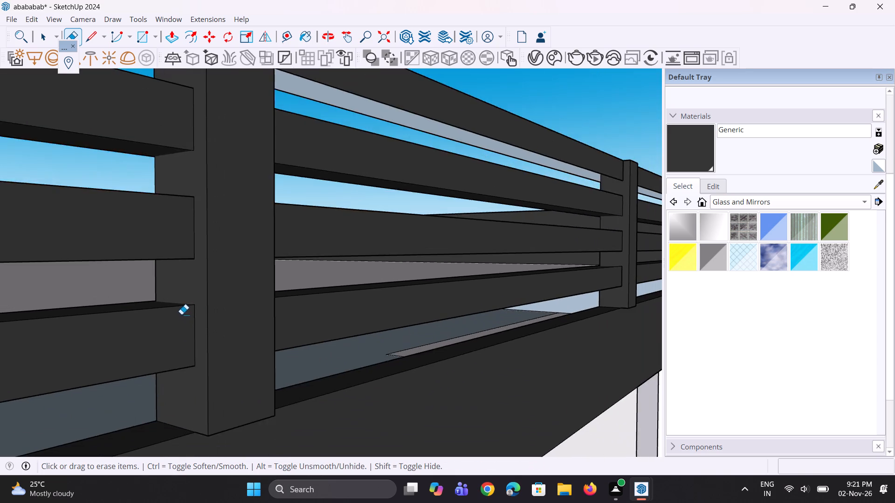
# Paint the light underside of the top rail between the two projected posts with the dark Generic material.
pyautogui.scroll(-11, 181, 314)
pyautogui.scroll(-2, 195, 272)
pyautogui.scroll(1, 190, 267)
pyautogui.moveTo(186, 252); pyautogui.dragTo(190, 168, button='middle')
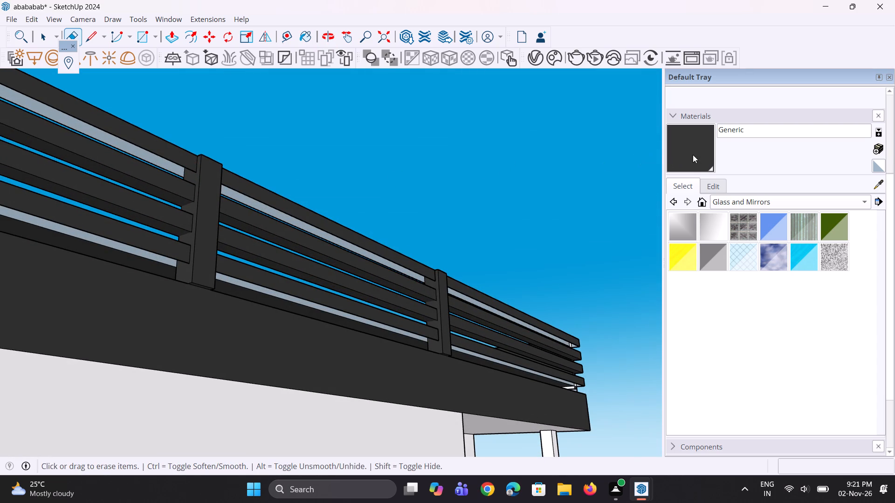
pyautogui.click(693, 155)
pyautogui.scroll(2, 138, 242)
pyautogui.scroll(4, 250, 194)
pyautogui.click(253, 189)
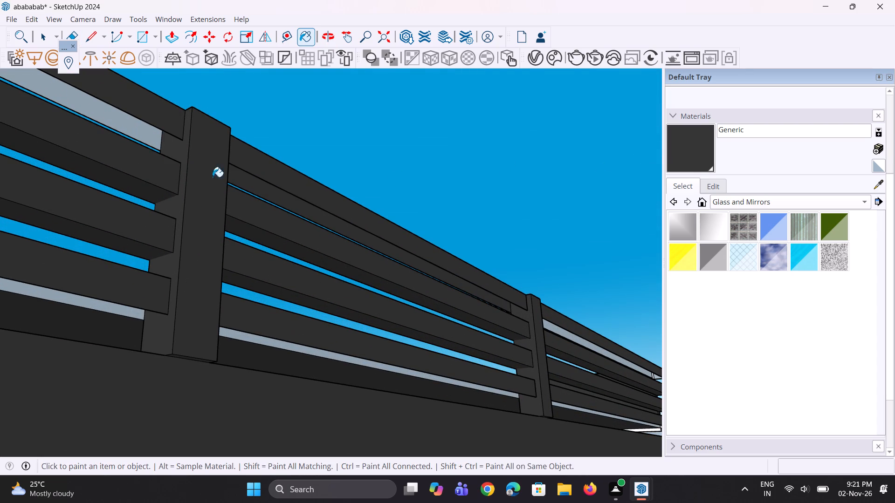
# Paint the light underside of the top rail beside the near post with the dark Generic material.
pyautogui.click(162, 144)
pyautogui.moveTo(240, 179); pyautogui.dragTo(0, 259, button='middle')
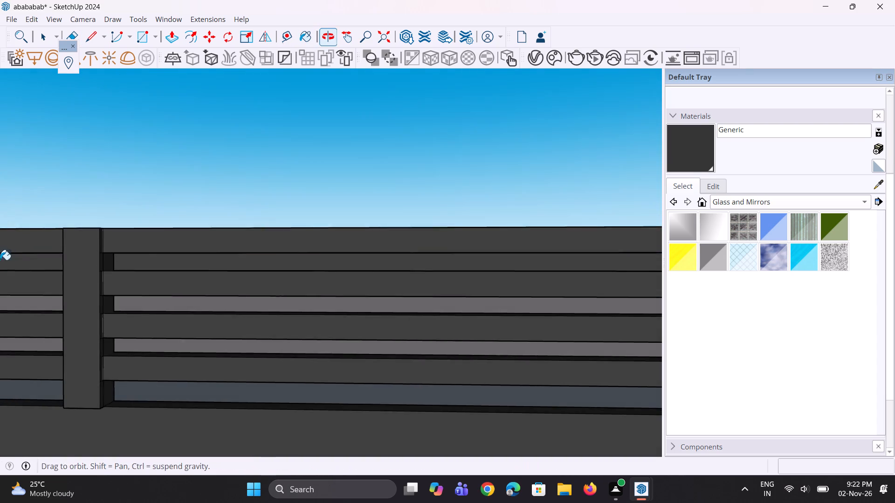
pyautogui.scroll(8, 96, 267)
# Undo the recent painting of the top rail's underside and the erasing of this post's dividing edges, back to its segmented upper front face.
pyautogui.hotkey('ctrl', 'z')
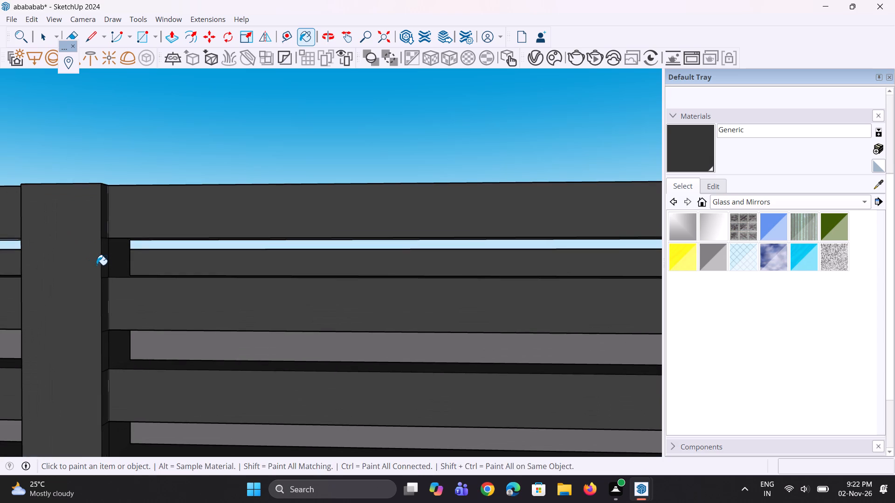
pyautogui.hotkey('ctrl', 'z')
pyautogui.moveTo(103, 248); pyautogui.dragTo(118, 196, button='middle')
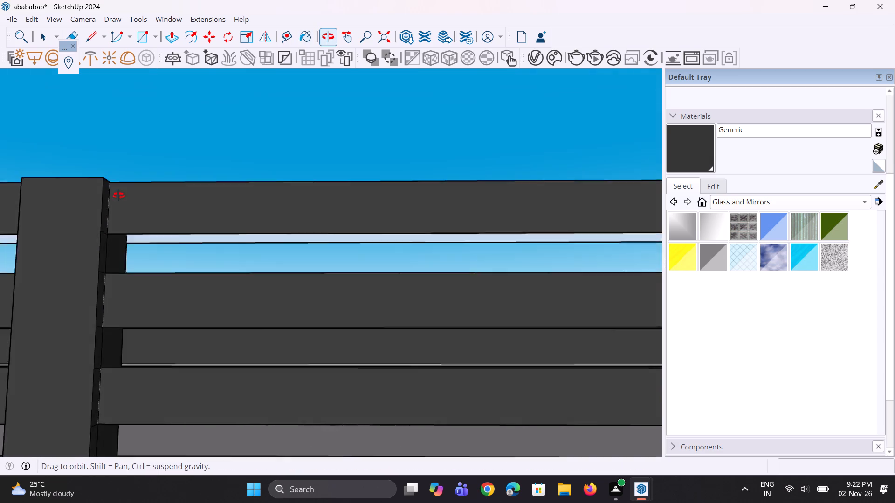
pyautogui.moveTo(118, 196); pyautogui.dragTo(146, 141, button='middle')
pyautogui.hotkey('ctrl', 'z')
pyautogui.hotkey('ctrl', 'z')
pyautogui.hotkey('ctrl', 'z')
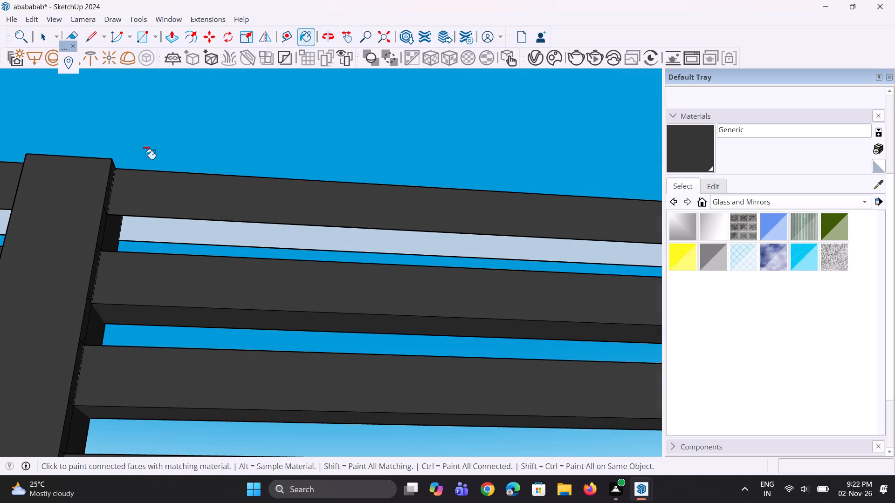
pyautogui.hotkey('ctrl', 'z')
pyautogui.hotkey('ctrl', 'z')
pyautogui.hotkey('ctrl', 'z')
pyautogui.hotkey('ctrl', 'z')
pyautogui.hotkey('ctrl', 'z')
pyautogui.hotkey('ctrl', 'z')
pyautogui.hotkey('ctrl', 'z')
pyautogui.hotkey('ctrl', 'z')
pyautogui.hotkey('ctrl', 'z')
pyautogui.hotkey('ctrl', 'z')
pyautogui.hotkey('ctrl', 'z')
pyautogui.hotkey('ctrl', 'z')
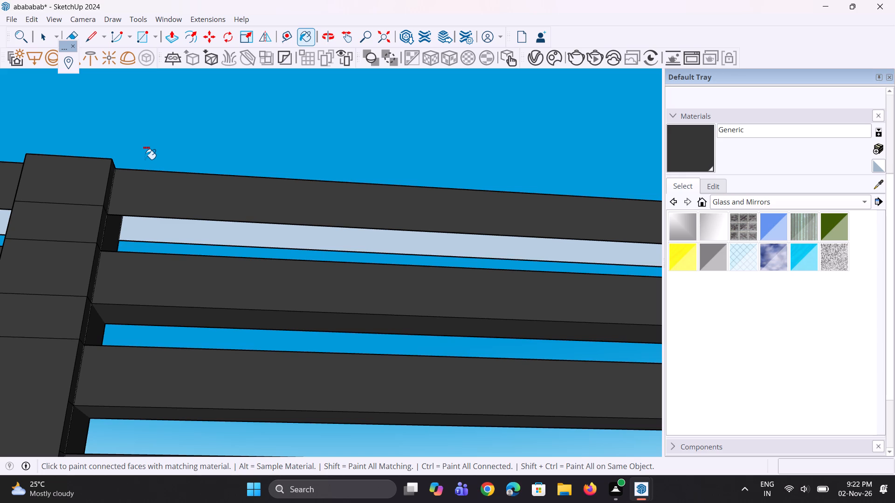
# Undo the remaining edge erasures and the outward projection of this post, back to its flat, segmented front flush with the rails.
pyautogui.hotkey('ctrl', 'z')
pyautogui.hotkey('ctrl', 'z')
pyautogui.hotkey('ctrl', 'z')
pyautogui.hotkey('ctrl', 'z')
pyautogui.hotkey('ctrl', 'z')
pyautogui.hotkey('ctrl', 'z')
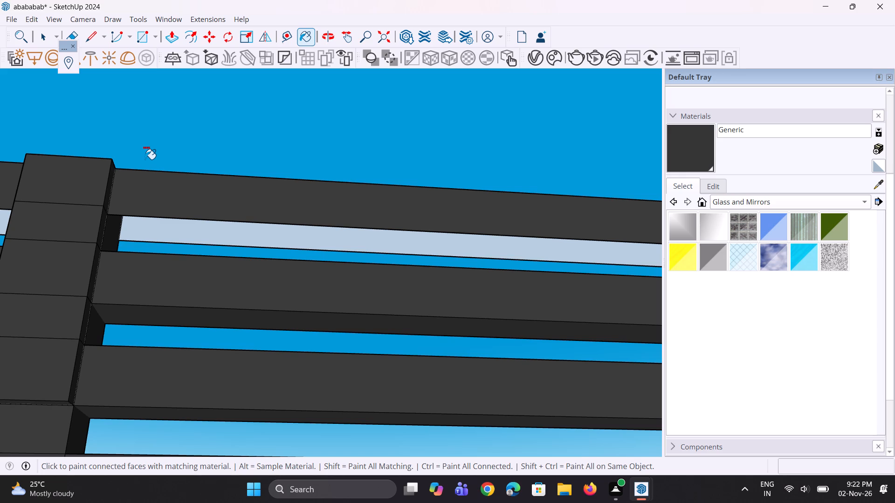
pyautogui.hotkey('ctrl', 'z')
pyautogui.hotkey('ctrl', 'z')
pyautogui.hotkey('ctrl', 'z')
pyautogui.hotkey('ctrl', 'z')
pyautogui.hotkey('ctrl', 'z')
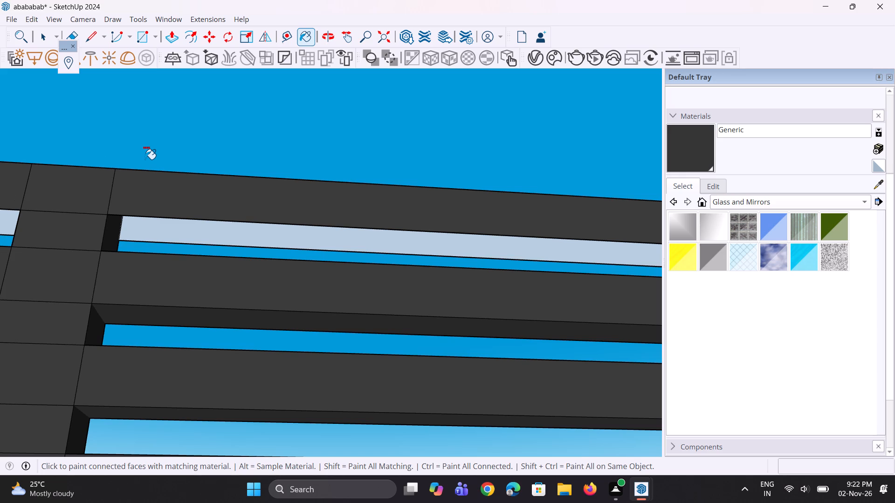
pyautogui.hotkey('ctrl', 'z')
pyautogui.hotkey('ctrl', 'z')
pyautogui.hotkey('ctrl', 'z')
pyautogui.hotkey('ctrl', 'z')
pyautogui.scroll(3, 145, 163)
pyautogui.scroll(-5, 146, 164)
pyautogui.scroll(-8, 237, 198)
pyautogui.moveTo(234, 211); pyautogui.dragTo(218, 320, button='middle')
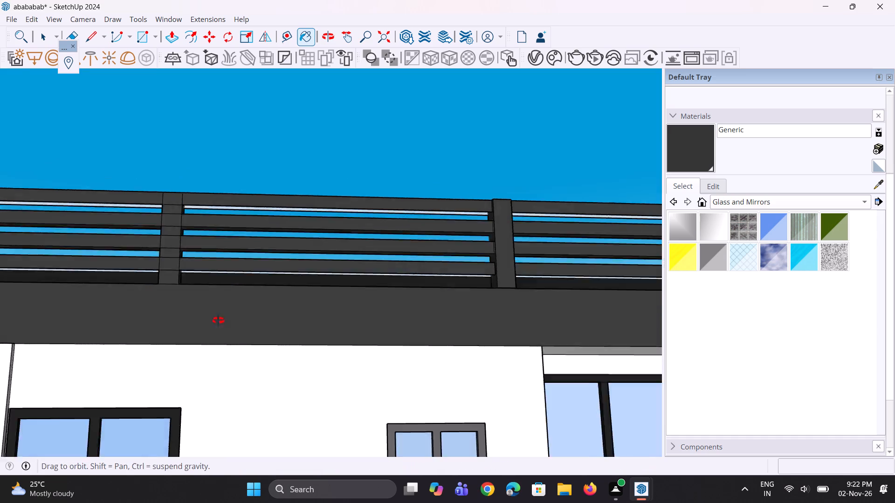
pyautogui.moveTo(218, 320); pyautogui.dragTo(174, 374, button='middle')
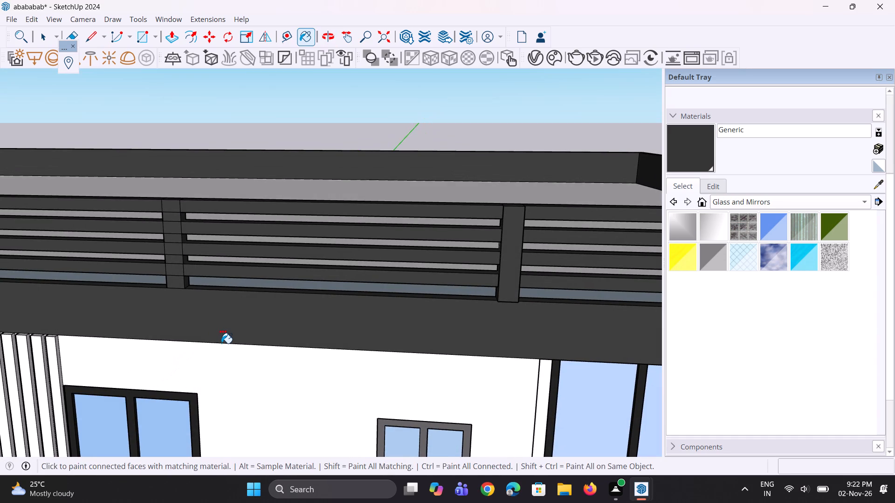
pyautogui.hotkey('ctrl', 'z')
pyautogui.hotkey('ctrl', 'z')
pyautogui.hotkey('ctrl', 'z')
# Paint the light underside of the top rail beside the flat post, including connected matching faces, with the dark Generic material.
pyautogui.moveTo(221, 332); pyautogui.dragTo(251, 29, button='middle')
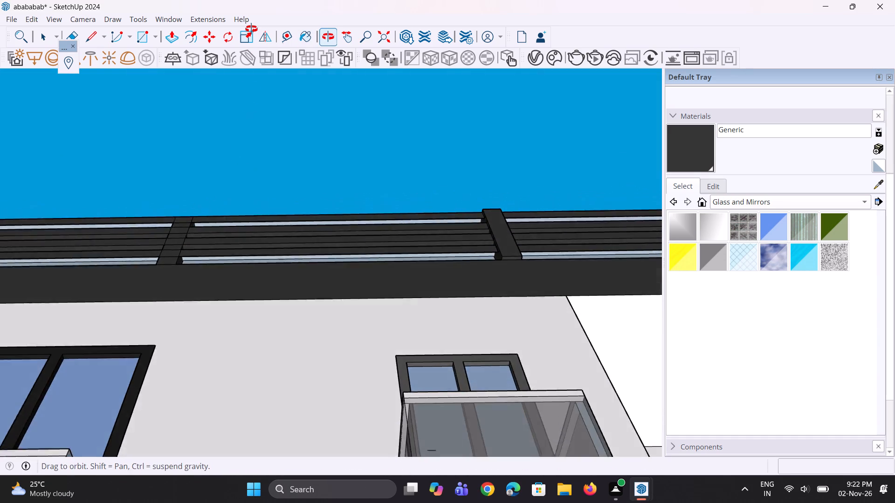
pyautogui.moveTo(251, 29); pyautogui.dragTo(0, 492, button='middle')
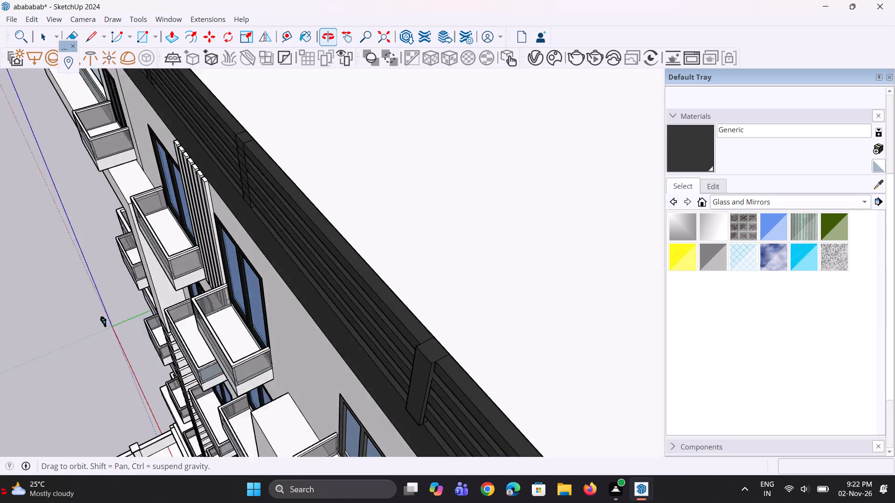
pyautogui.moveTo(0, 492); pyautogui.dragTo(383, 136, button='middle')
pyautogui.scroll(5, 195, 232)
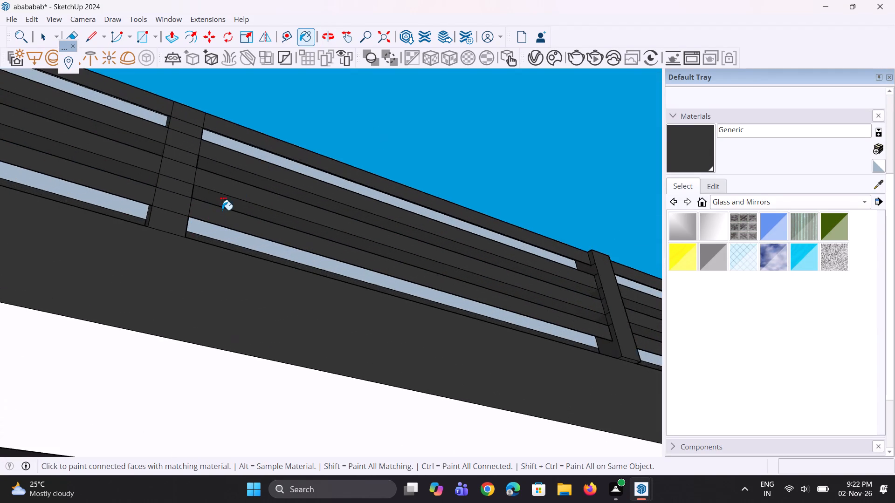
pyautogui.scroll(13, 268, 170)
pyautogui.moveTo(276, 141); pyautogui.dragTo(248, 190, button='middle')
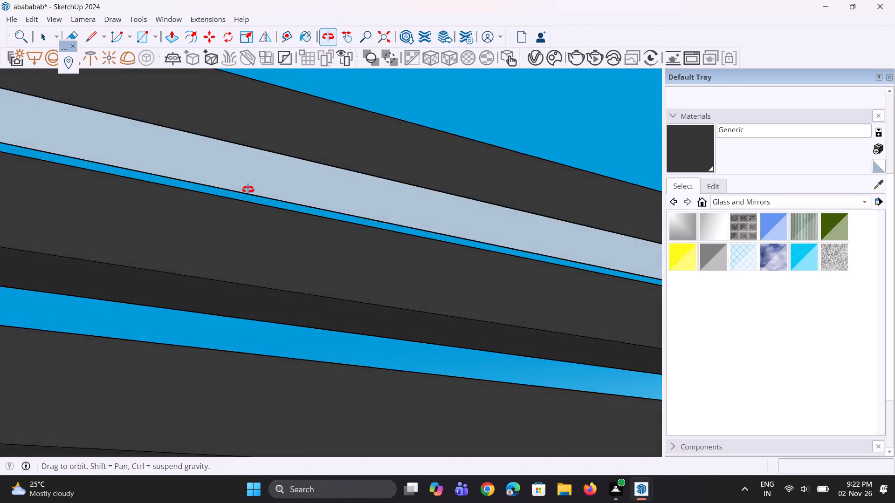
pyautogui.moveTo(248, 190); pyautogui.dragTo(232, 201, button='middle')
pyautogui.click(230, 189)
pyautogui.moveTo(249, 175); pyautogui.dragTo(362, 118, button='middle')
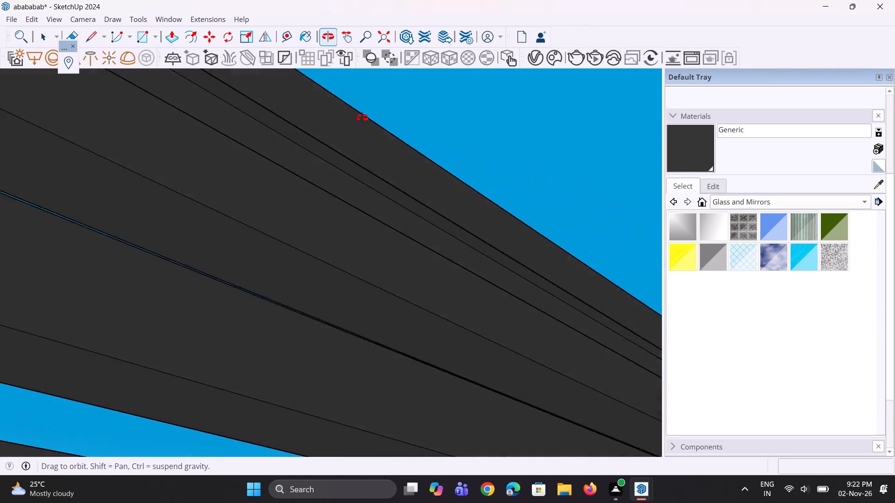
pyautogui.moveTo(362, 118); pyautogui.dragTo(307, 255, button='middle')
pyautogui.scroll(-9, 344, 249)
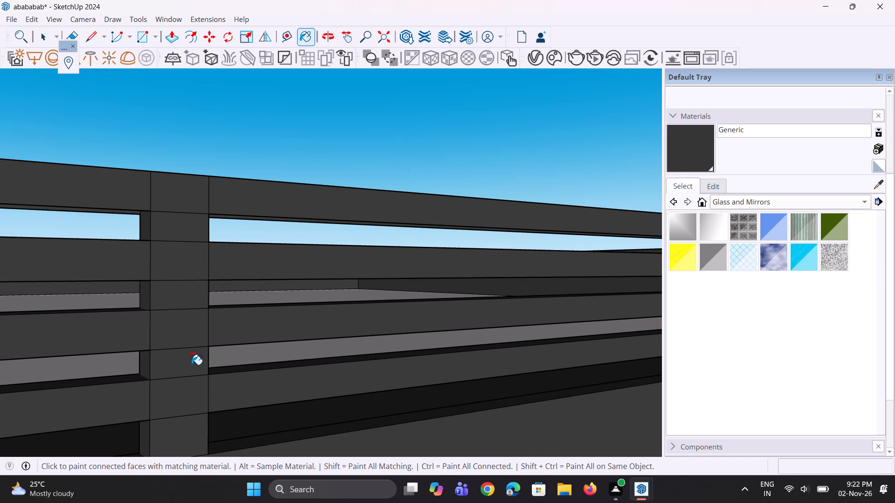
# Undo the connected-face painting and the earlier material edits on the top rail's underside, and leave the Paint Bucket tool.
pyautogui.hotkey('ctrl', 'z')
pyautogui.hotkey('ctrl', 'z')
pyautogui.hotkey('ctrl', 'z')
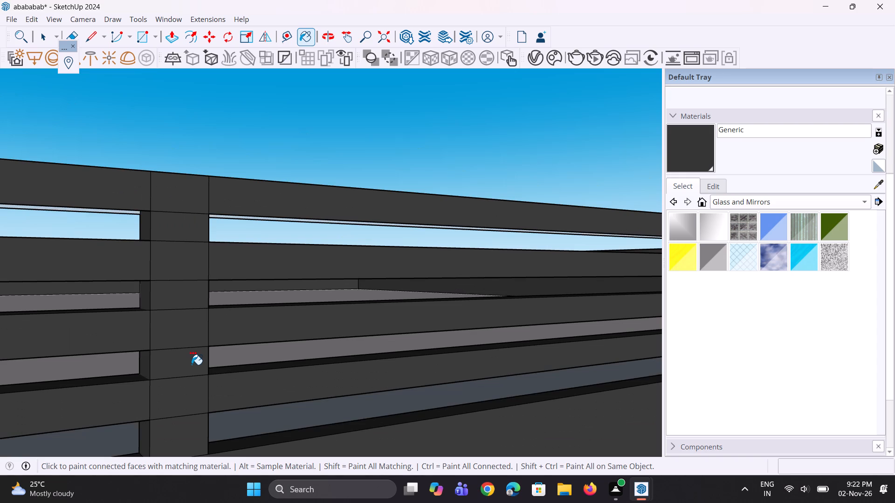
pyautogui.hotkey('ctrl', 'z')
pyautogui.hotkey('ctrl', 'z')
pyautogui.hotkey('ctrl', 'z')
pyautogui.hotkey('ctrl', 'z')
pyautogui.hotkey('ctrl', 'z')
pyautogui.hotkey('ctrl', 'z')
pyautogui.hotkey('ctrl', 'z')
pyautogui.hotkey('ctrl', 'z')
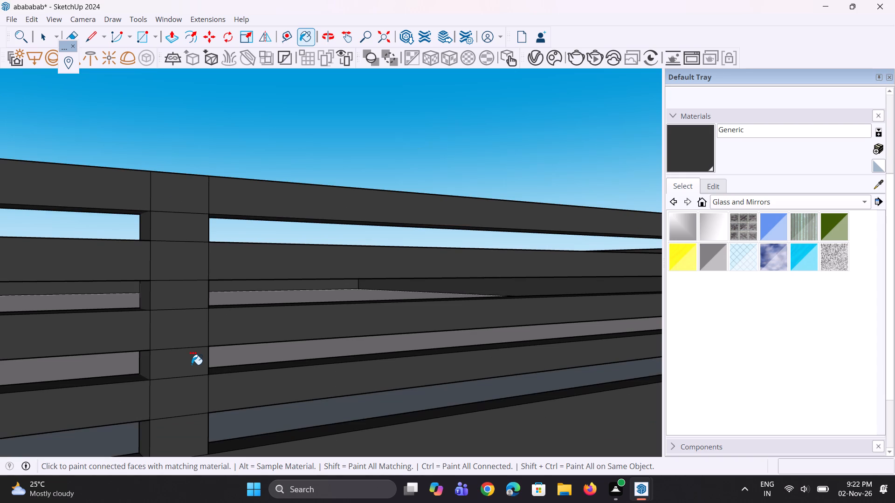
pyautogui.press('Escape')
pyautogui.press('space')
pyautogui.press('space')
pyautogui.press('space')
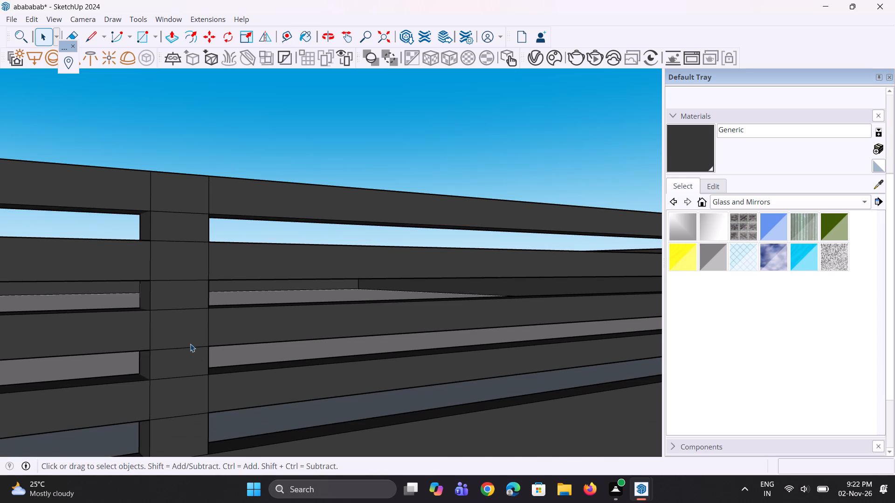
pyautogui.press('space')
# Examine the rooftop railing's posts, slats and top rail underside from outside and below.
pyautogui.scroll(-5, 192, 347)
pyautogui.moveTo(197, 326); pyautogui.dragTo(191, 288, button='middle')
pyautogui.scroll(-1, 191, 288)
pyautogui.scroll(5, 310, 207)
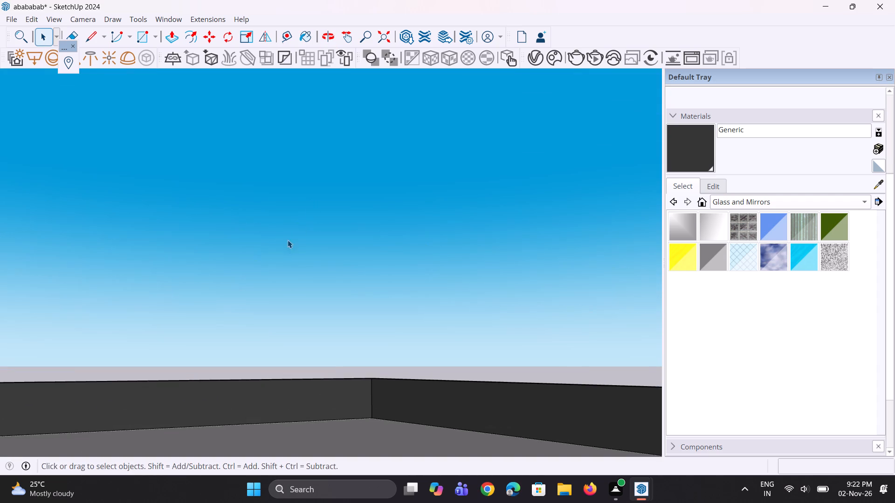
pyautogui.scroll(-6, 284, 225)
pyautogui.scroll(1, 277, 269)
pyautogui.moveTo(277, 269); pyautogui.dragTo(269, 190, button='middle')
pyautogui.scroll(4, 271, 223)
pyautogui.scroll(4, 205, 221)
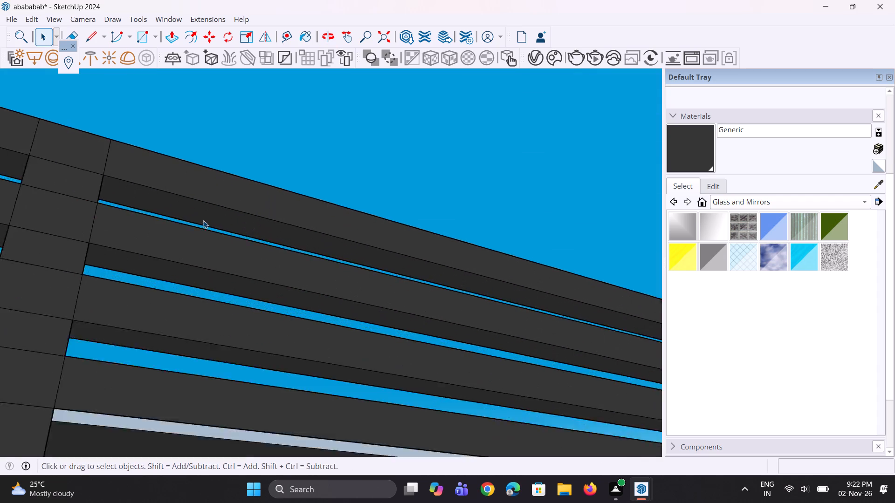
pyautogui.scroll(7, 203, 220)
pyautogui.moveTo(206, 214); pyautogui.dragTo(59, 373, button='middle')
pyautogui.scroll(-10, 207, 301)
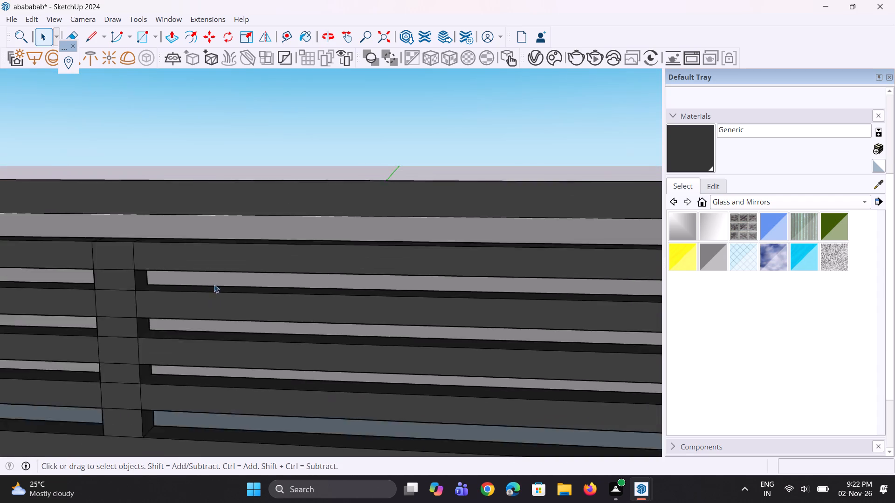
pyautogui.scroll(-2, 214, 285)
pyautogui.moveTo(257, 197); pyautogui.dragTo(205, 326, button='middle')
pyautogui.scroll(1, 205, 322)
pyautogui.scroll(-12, 255, 285)
pyautogui.moveTo(273, 290); pyautogui.dragTo(341, 142, button='middle')
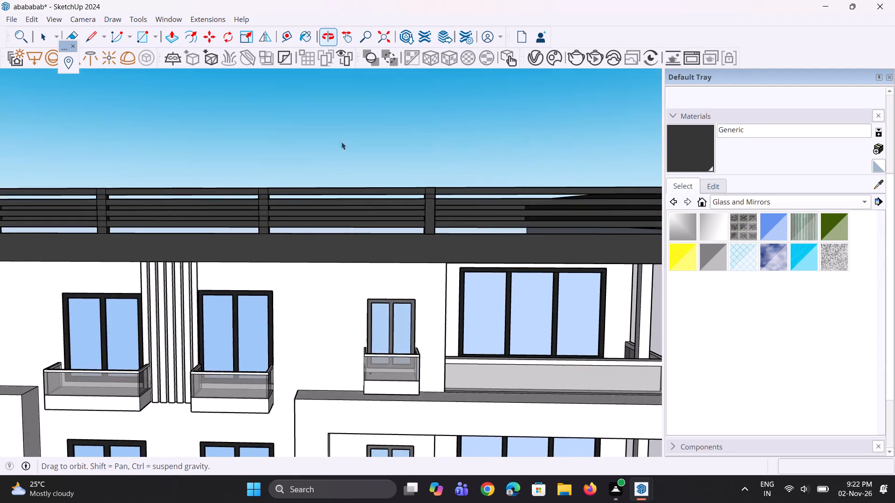
pyautogui.scroll(10, 308, 202)
pyautogui.moveTo(304, 187); pyautogui.dragTo(298, 54, button='middle')
pyautogui.scroll(4, 279, 132)
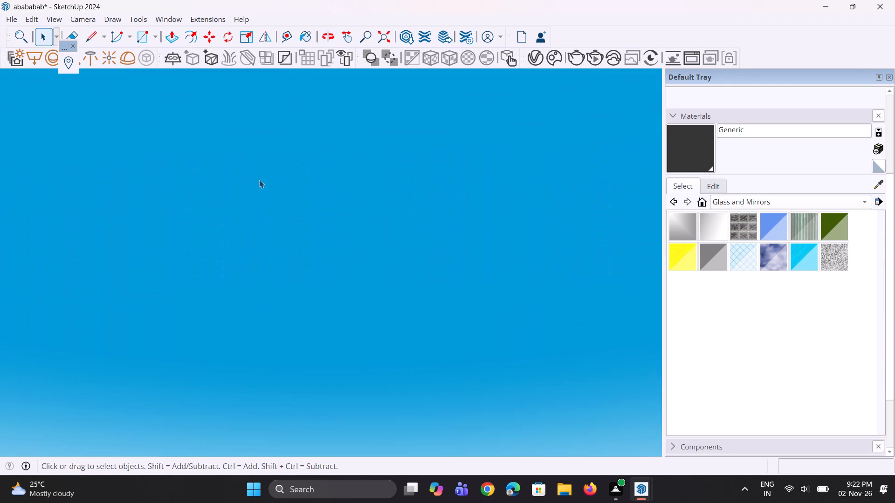
pyautogui.scroll(-6, 259, 156)
pyautogui.scroll(12, 259, 182)
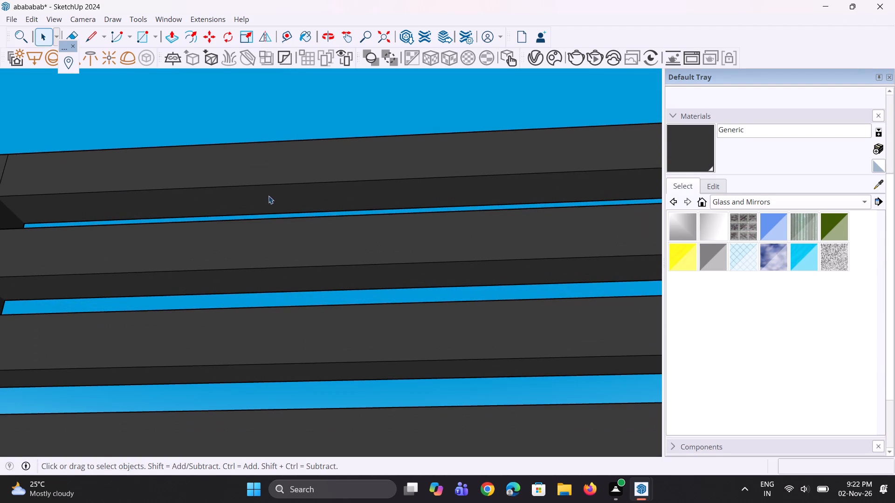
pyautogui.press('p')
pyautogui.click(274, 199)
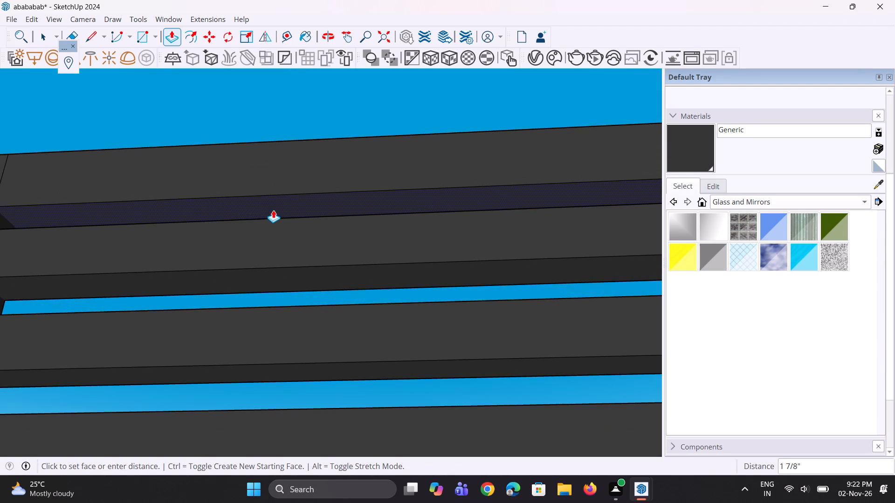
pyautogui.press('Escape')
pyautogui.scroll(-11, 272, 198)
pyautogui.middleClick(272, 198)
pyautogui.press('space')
# Project the flat post's topmost front segment outward 1 7/16", undoing the first pull and repeating it at the same distance.
pyautogui.moveTo(181, 190); pyautogui.dragTo(184, 237, button='middle')
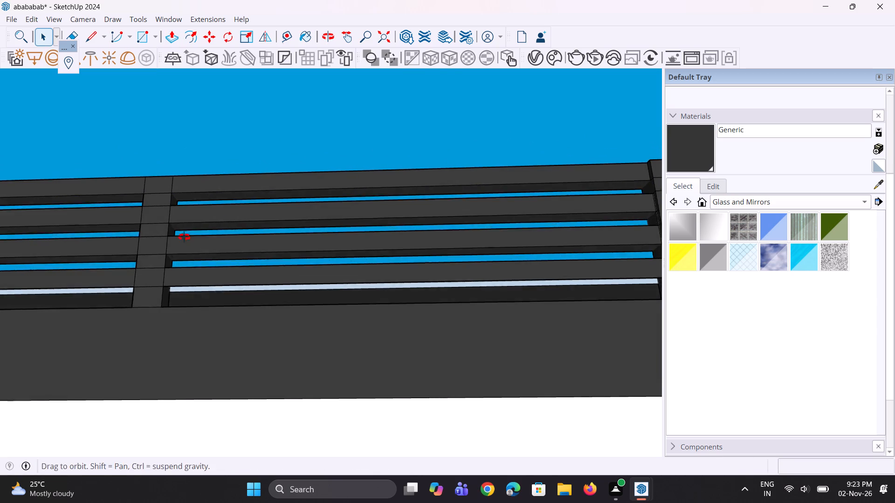
pyautogui.moveTo(184, 237); pyautogui.dragTo(184, 238, button='middle')
pyautogui.press('p')
pyautogui.scroll(8, 136, 228)
pyautogui.scroll(3, 177, 156)
pyautogui.click(181, 142)
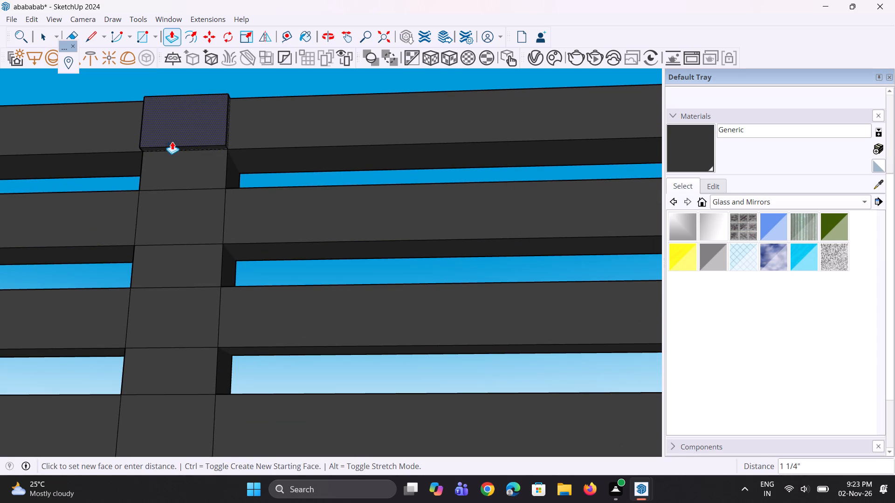
pyautogui.click(171, 141)
pyautogui.moveTo(178, 167); pyautogui.dragTo(124, 232, button='middle')
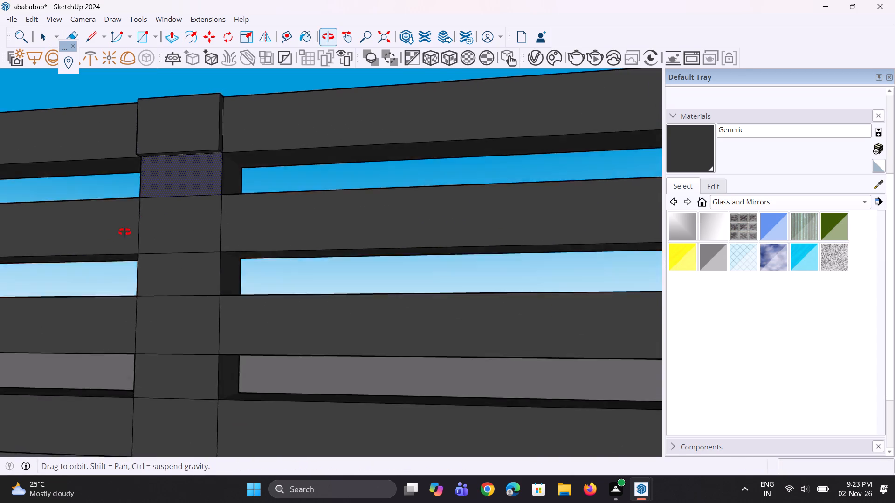
pyautogui.moveTo(124, 232); pyautogui.dragTo(76, 250, button='middle')
pyautogui.scroll(1, 122, 202)
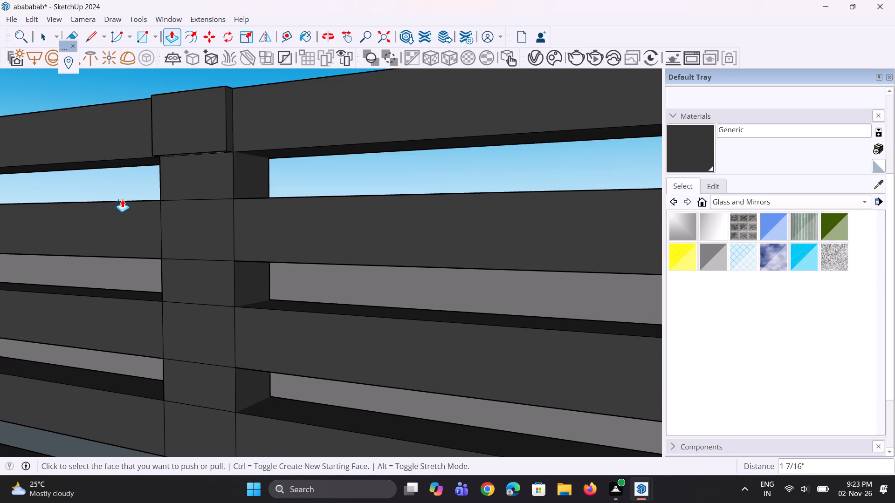
pyautogui.hotkey('ctrl', 'z')
pyautogui.doubleClick(177, 134)
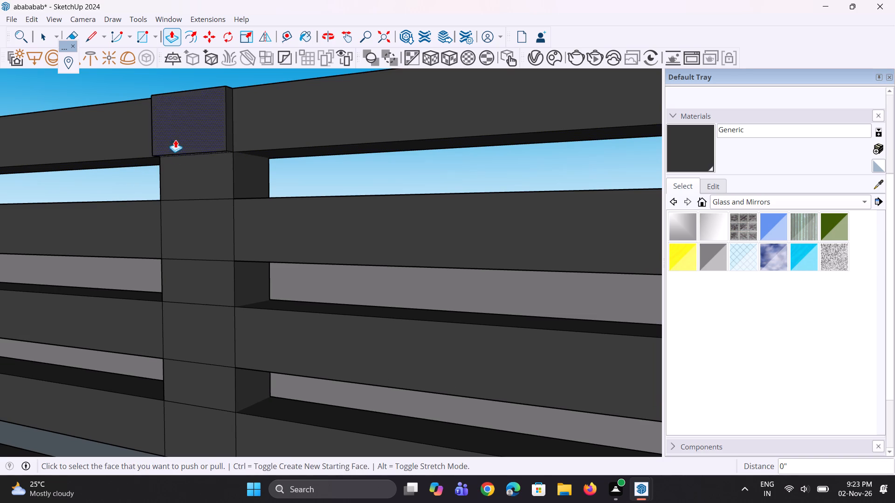
# Project all remaining front segments of this post outward by the same distance, down to the lowest one above the base.
pyautogui.doubleClick(183, 175)
pyautogui.doubleClick(196, 222)
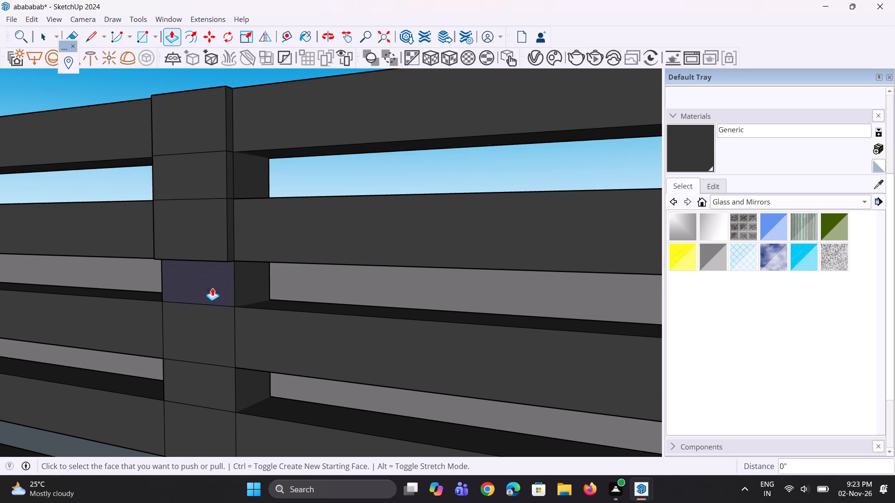
pyautogui.doubleClick(212, 288)
pyautogui.doubleClick(210, 328)
pyautogui.scroll(-5, 205, 223)
pyautogui.scroll(5, 222, 328)
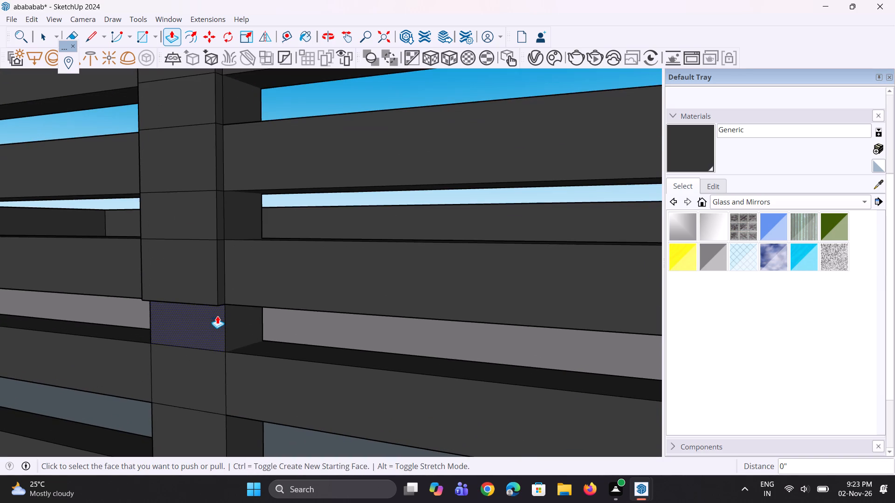
pyautogui.doubleClick(217, 316)
pyautogui.click(215, 363)
pyautogui.moveTo(215, 362); pyautogui.dragTo(215, 347)
pyautogui.scroll(-6, 196, 265)
pyautogui.scroll(4, 208, 381)
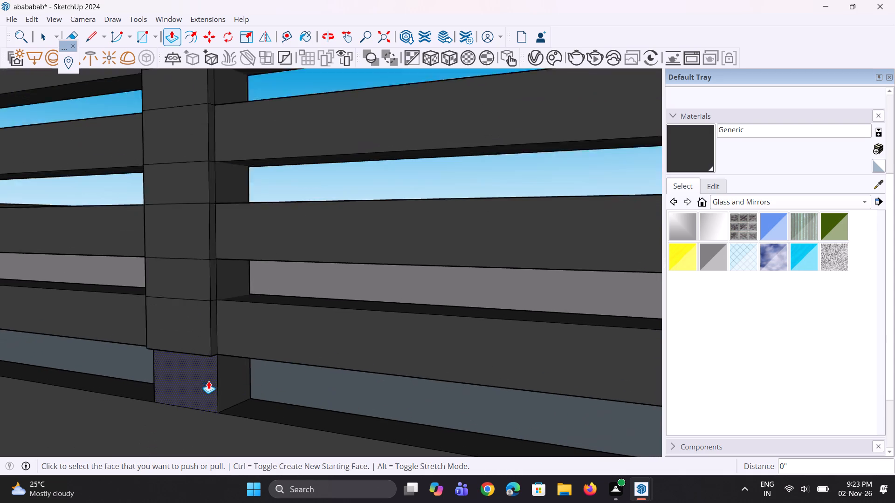
pyautogui.doubleClick(207, 378)
# Erase the horizontal seams between the projected segments on the post's front face.
pyautogui.moveTo(234, 345); pyautogui.dragTo(214, 344, button='middle')
pyautogui.press('e')
pyautogui.scroll(2, 183, 355)
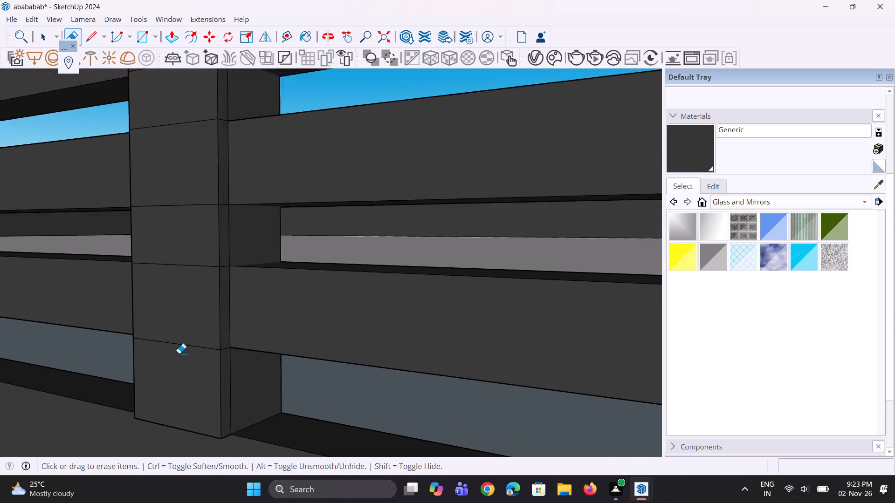
pyautogui.scroll(5, 179, 353)
pyautogui.moveTo(182, 342); pyautogui.dragTo(183, 351)
pyautogui.moveTo(184, 218); pyautogui.dragTo(187, 238)
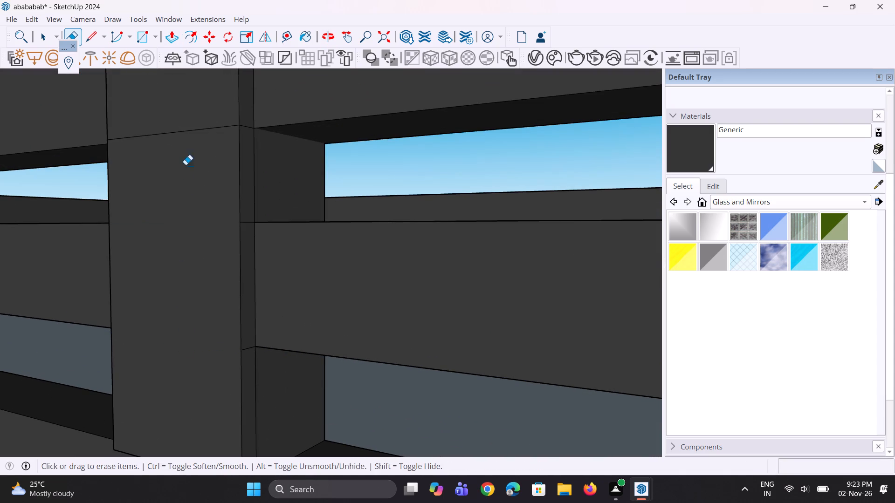
pyautogui.moveTo(187, 127); pyautogui.dragTo(192, 154)
pyautogui.scroll(-15, 184, 340)
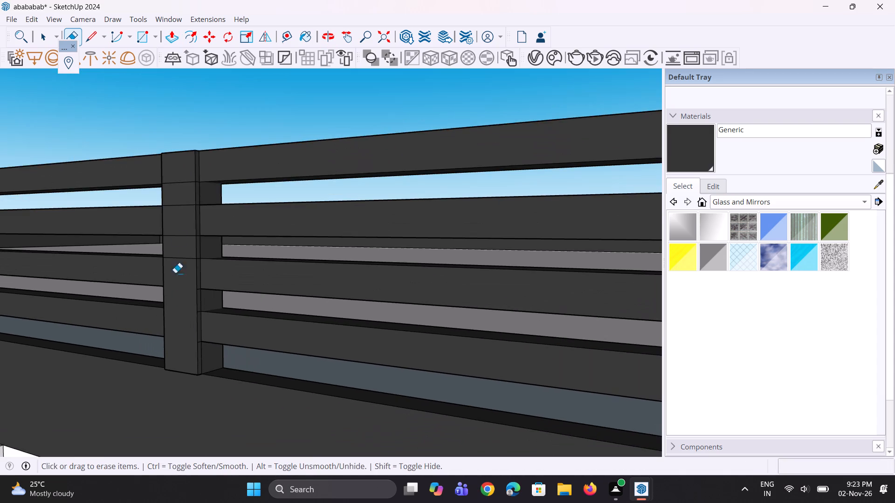
pyautogui.scroll(5, 176, 235)
pyautogui.moveTo(183, 146); pyautogui.dragTo(185, 165)
pyautogui.moveTo(184, 187); pyautogui.dragTo(184, 205)
pyautogui.moveTo(182, 219); pyautogui.dragTo(181, 251)
pyautogui.moveTo(181, 256); pyautogui.dragTo(180, 272)
# Erase the short seams and vertical edge on the post's side at the uppermost gap between rails.
pyautogui.scroll(10, 223, 182)
pyautogui.scroll(4, 205, 133)
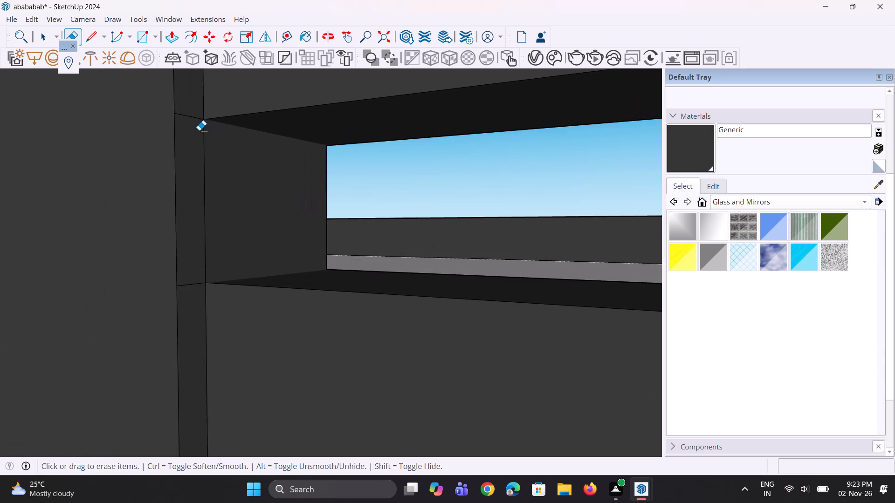
pyautogui.scroll(1, 0, 502)
pyautogui.scroll(-3, 199, 185)
pyautogui.scroll(4, 186, 143)
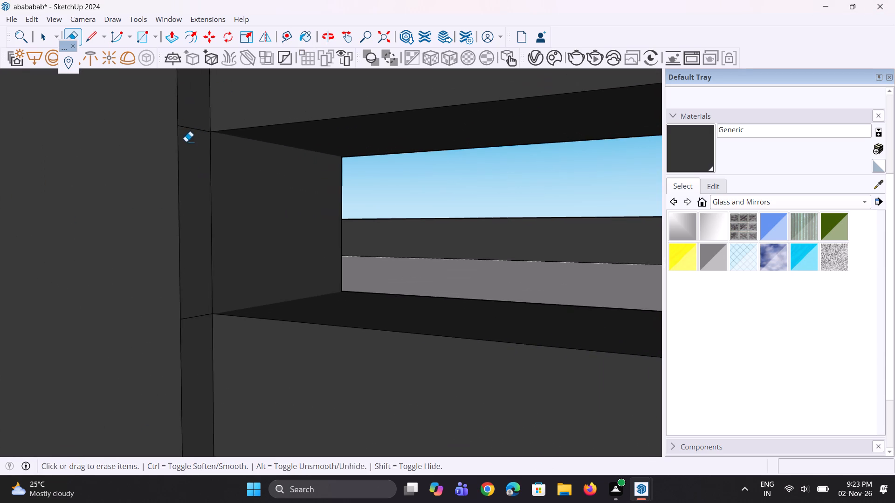
pyautogui.scroll(3, 189, 132)
pyautogui.moveTo(190, 128); pyautogui.dragTo(194, 135)
pyautogui.moveTo(205, 172); pyautogui.dragTo(216, 194)
pyautogui.moveTo(217, 290); pyautogui.dragTo(221, 290)
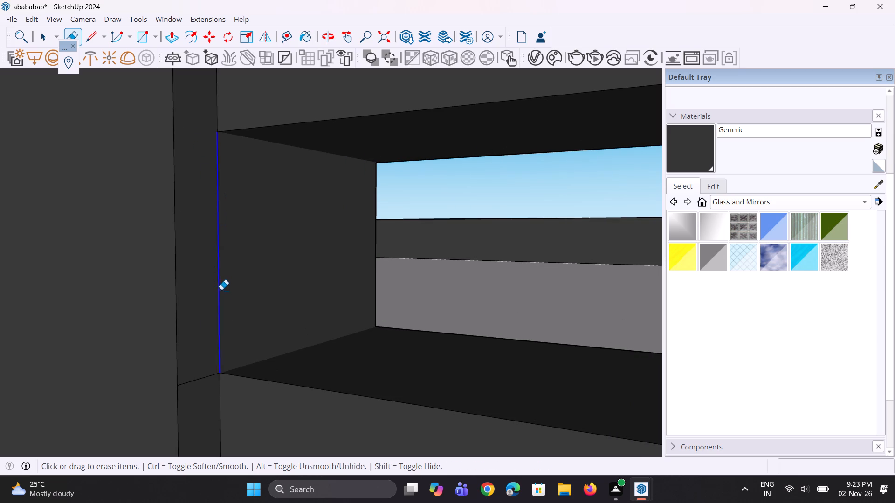
pyautogui.moveTo(200, 369); pyautogui.dragTo(205, 390)
pyautogui.scroll(-12, 176, 211)
# Erase the leftover front seam and the side seams and vertical edge at the post's second gap between rails.
pyautogui.scroll(-4, 172, 146)
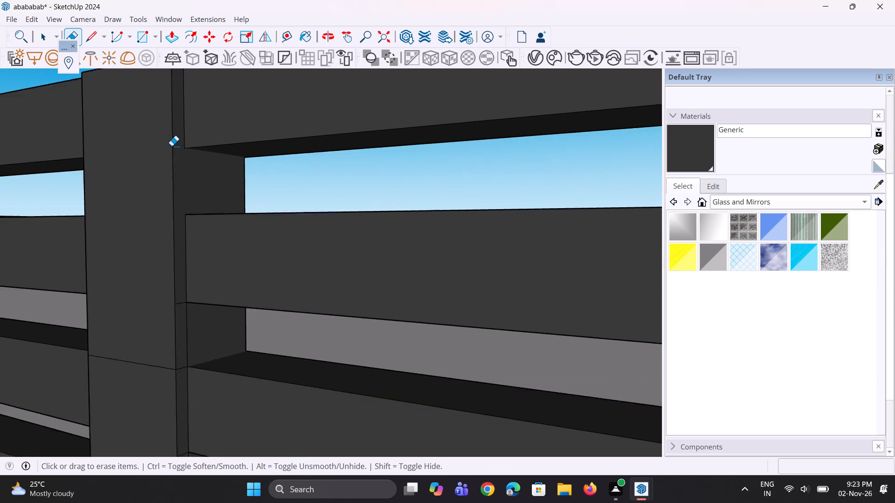
pyautogui.scroll(5, 154, 357)
pyautogui.scroll(8, 196, 258)
pyautogui.moveTo(196, 223); pyautogui.dragTo(196, 268)
pyautogui.moveTo(204, 285); pyautogui.dragTo(216, 298)
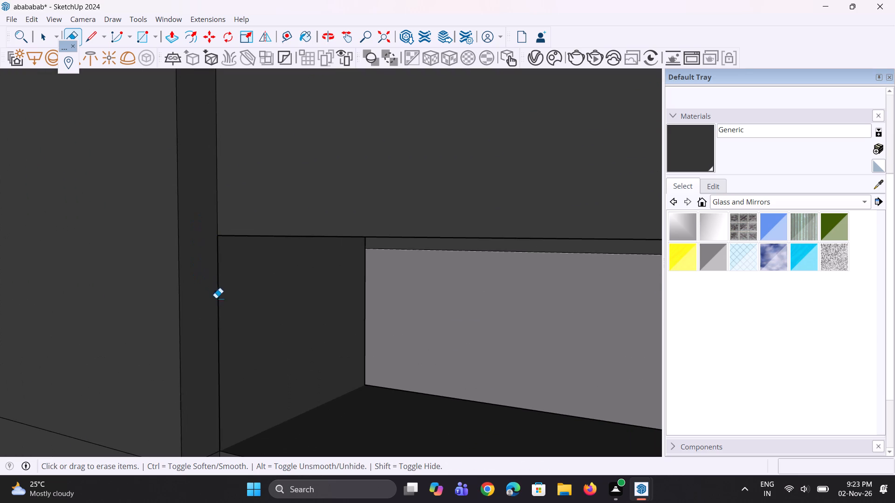
pyautogui.moveTo(216, 298); pyautogui.dragTo(221, 305)
pyautogui.scroll(-5, 220, 228)
pyautogui.scroll(1, 173, 352)
pyautogui.moveTo(172, 353); pyautogui.dragTo(169, 381)
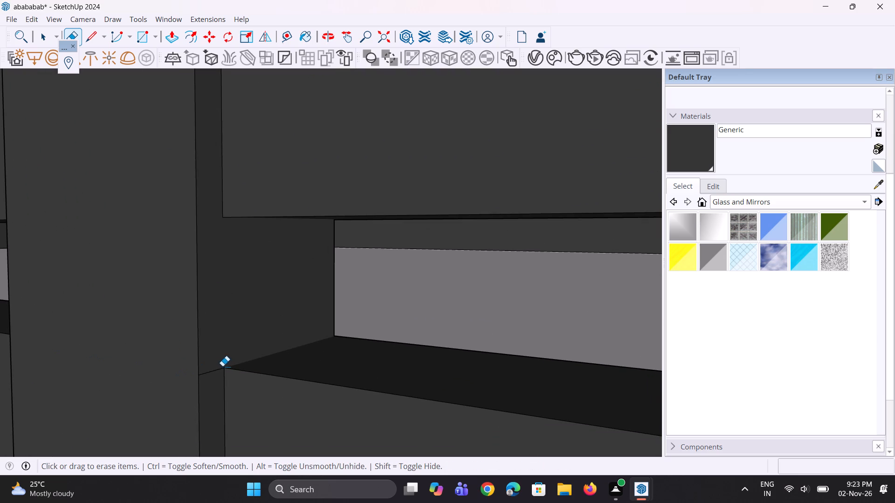
pyautogui.click(213, 375)
pyautogui.click(213, 371)
# Erase the remaining seams and vertical edges on the post's side at the two lowest gaps between rails.
pyautogui.moveTo(215, 381); pyautogui.dragTo(235, 304, button='middle')
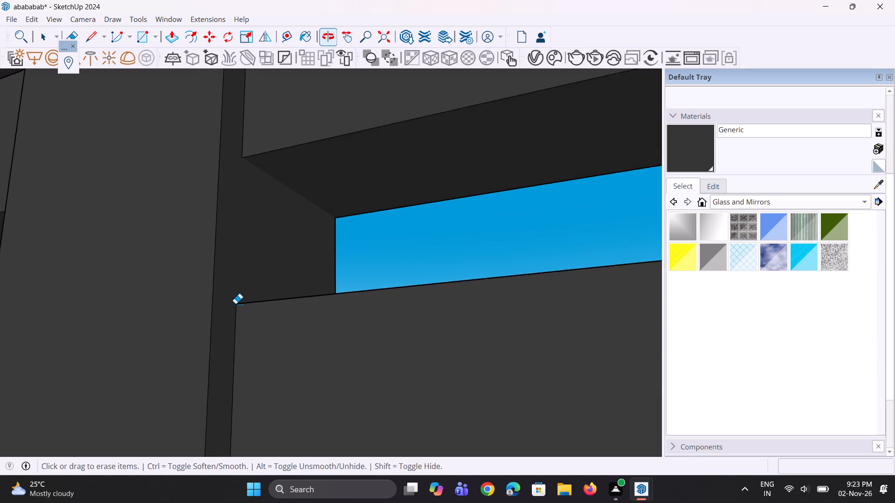
pyautogui.scroll(-12, 232, 314)
pyautogui.scroll(5, 226, 354)
pyautogui.scroll(-7, 196, 237)
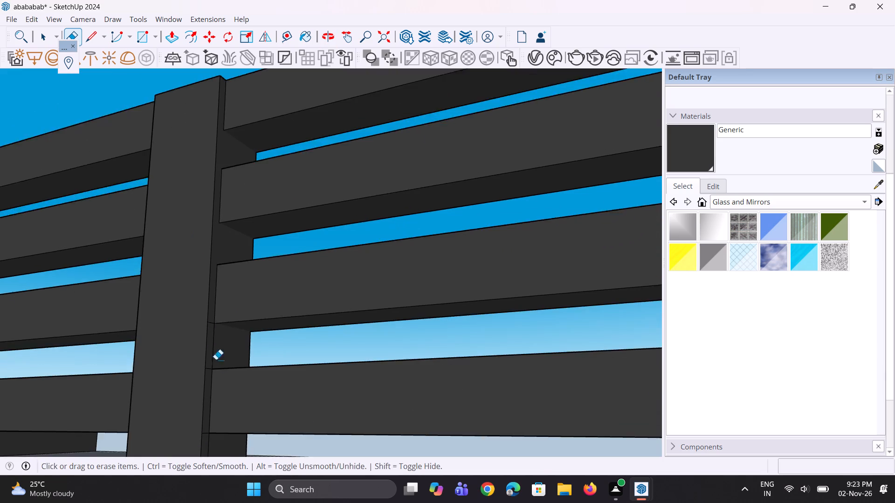
pyautogui.scroll(6, 219, 383)
pyautogui.scroll(4, 199, 339)
pyautogui.moveTo(199, 341); pyautogui.dragTo(199, 358)
pyautogui.moveTo(203, 230); pyautogui.dragTo(203, 237)
pyautogui.scroll(-18, 206, 217)
pyautogui.scroll(5, 203, 256)
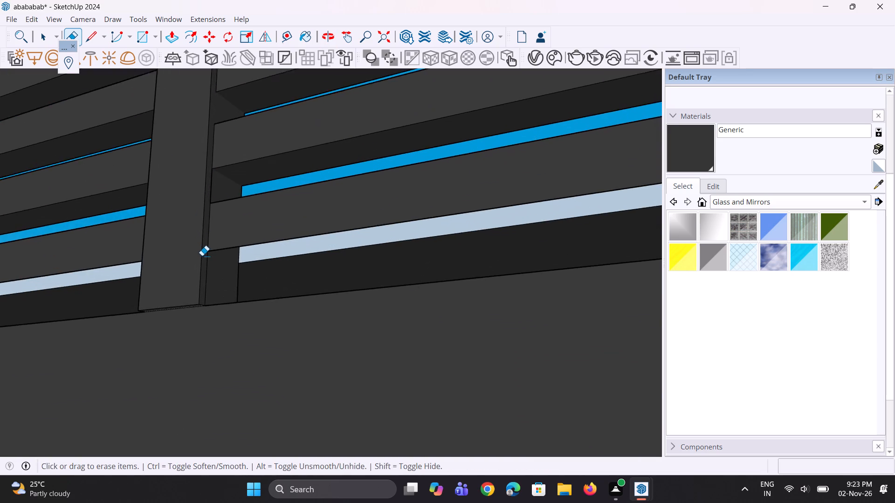
pyautogui.scroll(14, 202, 256)
pyautogui.moveTo(212, 234); pyautogui.dragTo(212, 250)
pyautogui.moveTo(213, 264); pyautogui.dragTo(221, 284)
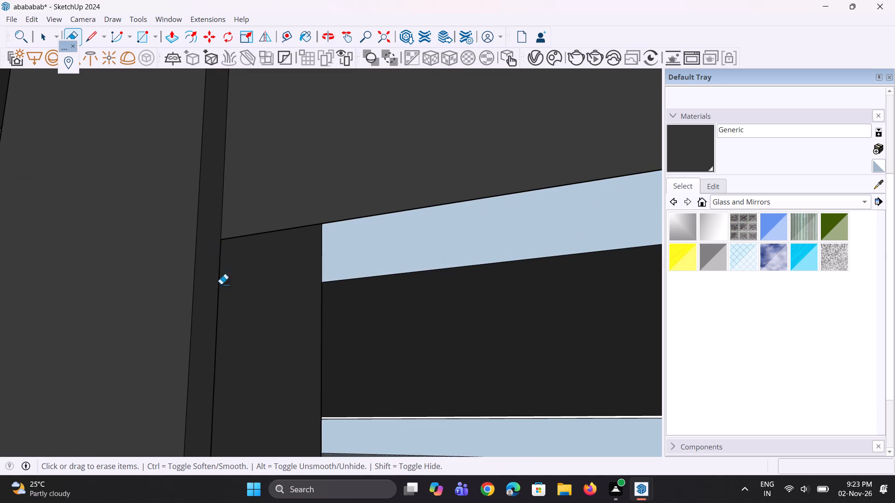
pyautogui.moveTo(221, 284); pyautogui.dragTo(227, 295)
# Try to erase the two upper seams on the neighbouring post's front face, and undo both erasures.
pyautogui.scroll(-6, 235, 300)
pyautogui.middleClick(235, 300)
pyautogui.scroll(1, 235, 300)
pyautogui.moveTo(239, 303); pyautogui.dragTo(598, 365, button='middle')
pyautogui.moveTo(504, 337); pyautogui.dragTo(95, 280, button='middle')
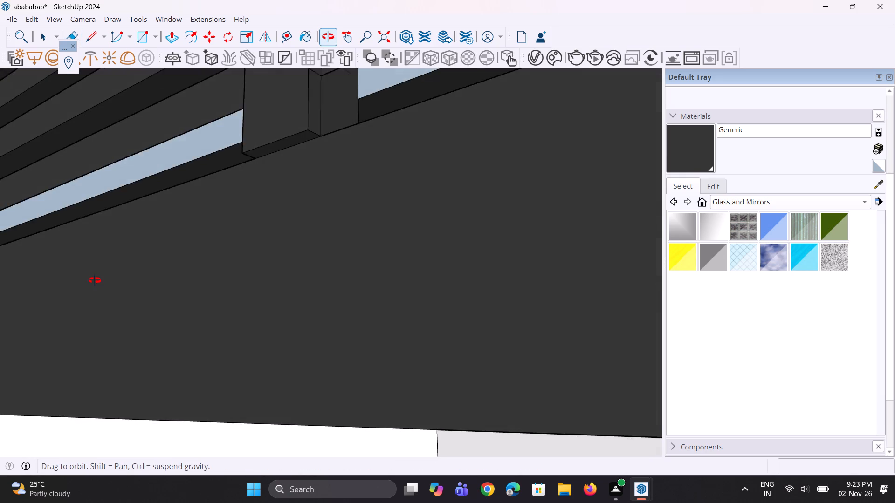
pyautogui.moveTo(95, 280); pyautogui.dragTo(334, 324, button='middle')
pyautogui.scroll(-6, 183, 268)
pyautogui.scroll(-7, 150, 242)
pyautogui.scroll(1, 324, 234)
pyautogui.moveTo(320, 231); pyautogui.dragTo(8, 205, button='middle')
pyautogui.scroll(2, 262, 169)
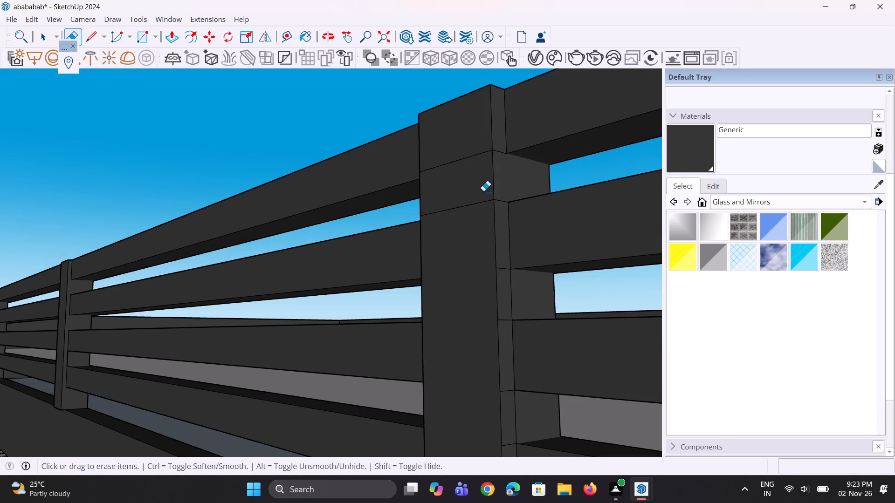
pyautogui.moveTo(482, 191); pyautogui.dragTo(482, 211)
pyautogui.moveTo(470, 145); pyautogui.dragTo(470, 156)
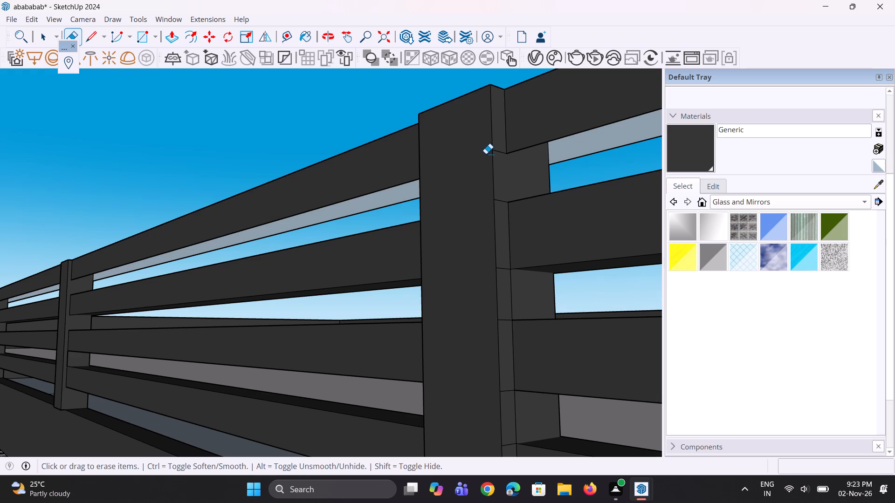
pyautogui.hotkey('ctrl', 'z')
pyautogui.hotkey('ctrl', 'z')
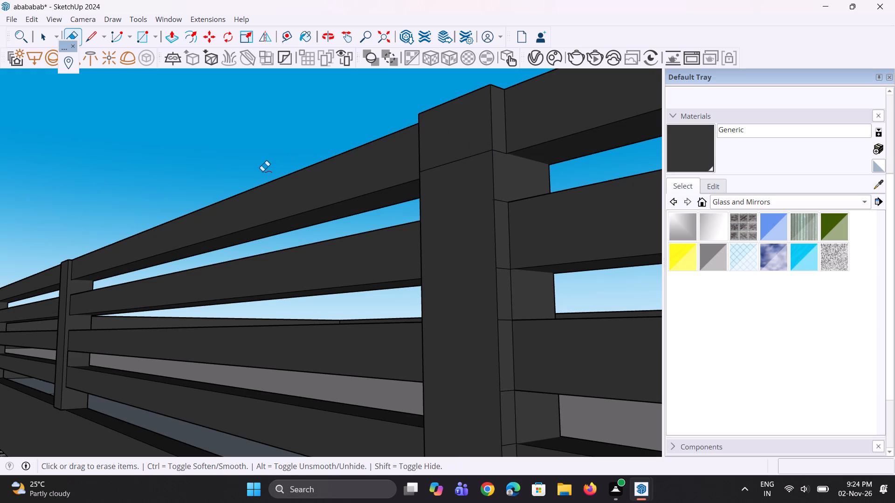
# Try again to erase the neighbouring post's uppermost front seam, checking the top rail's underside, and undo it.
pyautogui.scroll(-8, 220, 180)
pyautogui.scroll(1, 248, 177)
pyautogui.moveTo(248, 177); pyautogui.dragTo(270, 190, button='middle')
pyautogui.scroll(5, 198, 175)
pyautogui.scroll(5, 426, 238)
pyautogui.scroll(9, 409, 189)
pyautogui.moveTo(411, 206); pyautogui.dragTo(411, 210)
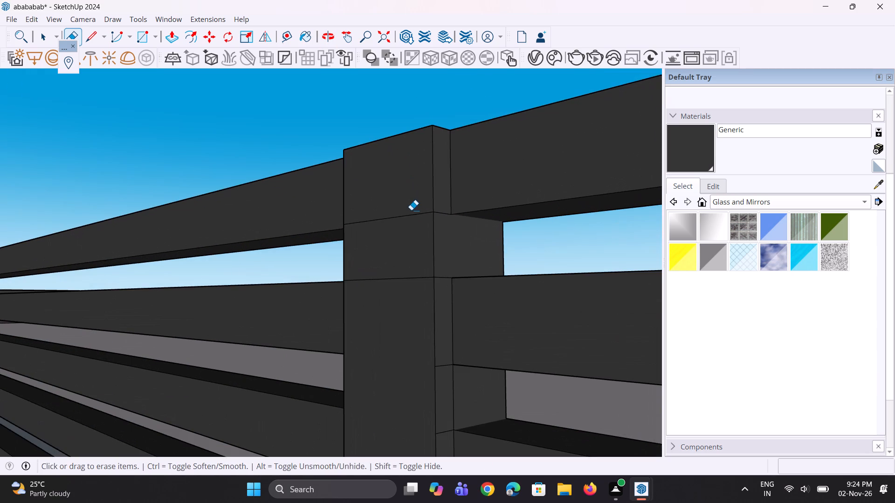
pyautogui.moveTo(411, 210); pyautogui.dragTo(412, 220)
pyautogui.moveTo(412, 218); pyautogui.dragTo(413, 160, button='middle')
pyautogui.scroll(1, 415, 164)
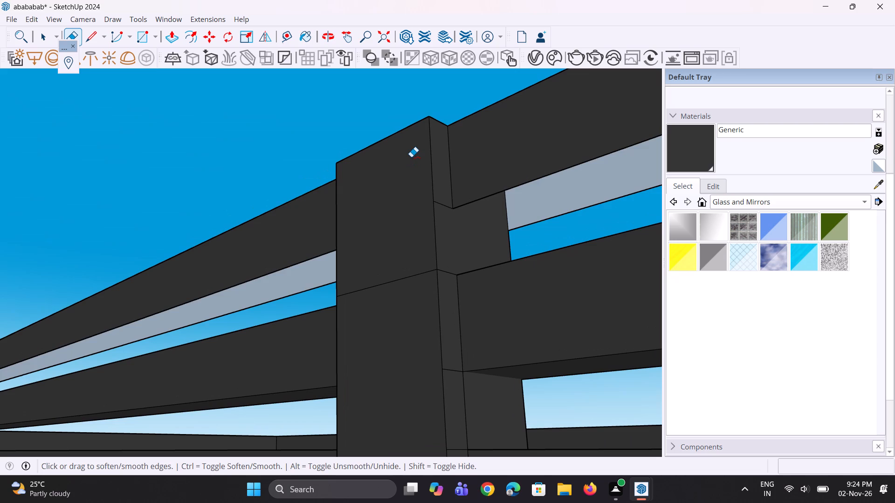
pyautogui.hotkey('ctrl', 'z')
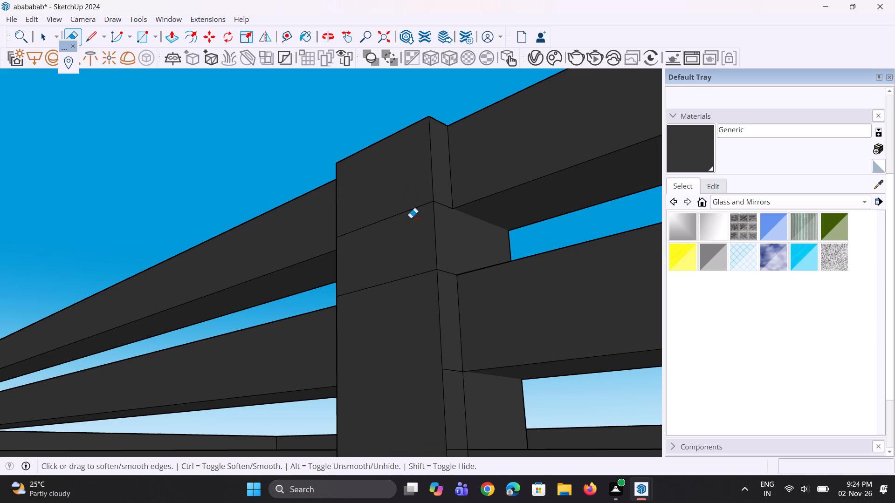
# Push the neighbouring post's topmost front segment inward 2 9/16" as a new face, keeping the original front face in place.
pyautogui.press('p')
pyautogui.click(410, 213)
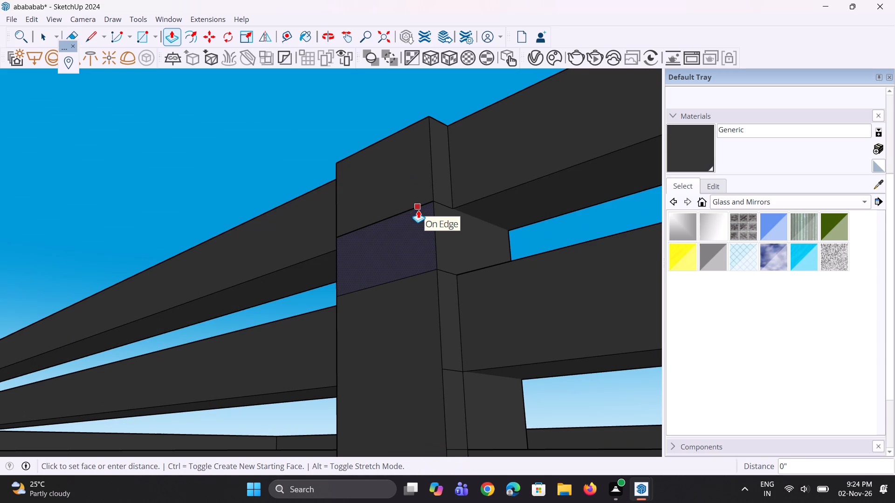
pyautogui.press('Escape')
pyautogui.click(410, 174)
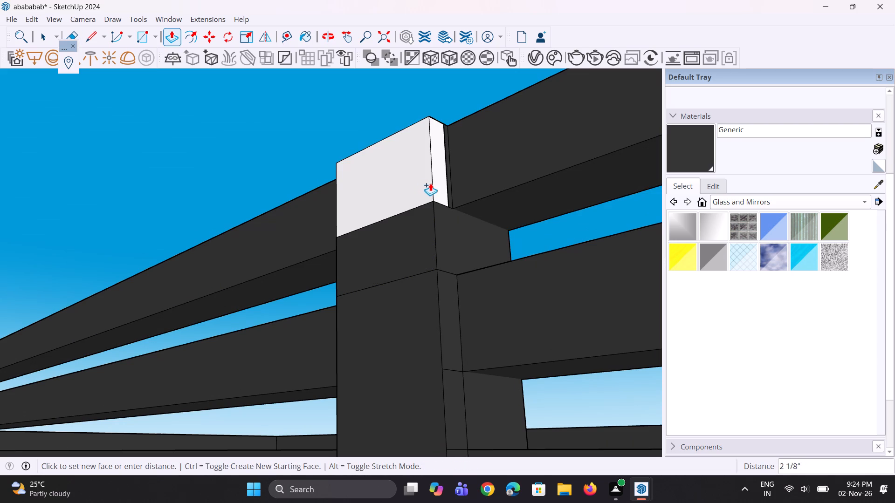
pyautogui.click(450, 198)
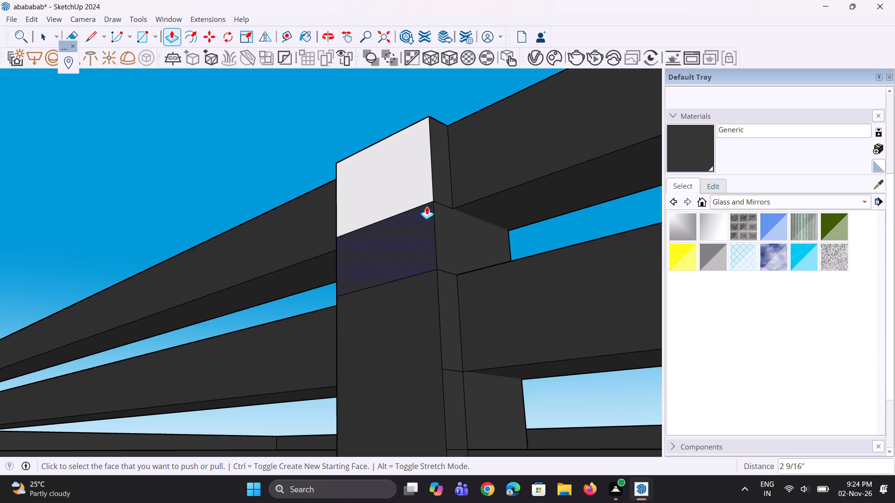
# Erase the two remaining horizontal seams on the neighbouring post's front so the white top face merges with the dark front.
pyautogui.press('e')
pyautogui.moveTo(421, 196); pyautogui.dragTo(418, 216)
pyautogui.scroll(-5, 391, 203)
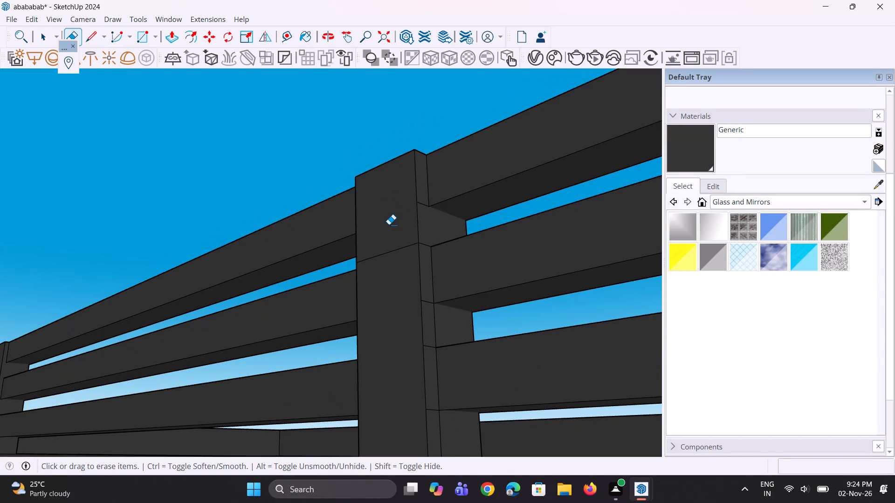
pyautogui.moveTo(389, 232); pyautogui.dragTo(393, 269)
# Erase the short horizontal seams down the narrow side face of the projected railing post.
pyautogui.scroll(3, 419, 249)
pyautogui.click(422, 242)
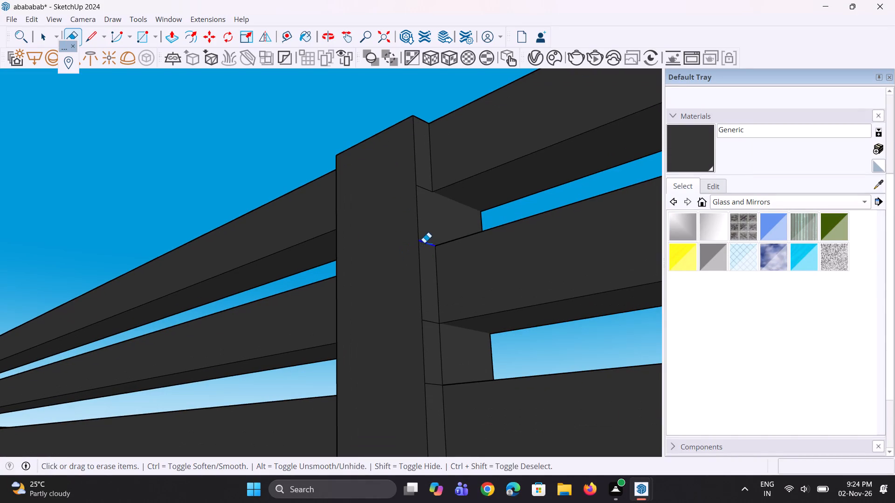
pyautogui.click(428, 189)
pyautogui.scroll(-4, 422, 197)
pyautogui.scroll(5, 424, 308)
pyautogui.moveTo(430, 260); pyautogui.dragTo(430, 273)
pyautogui.moveTo(434, 320); pyautogui.dragTo(434, 342)
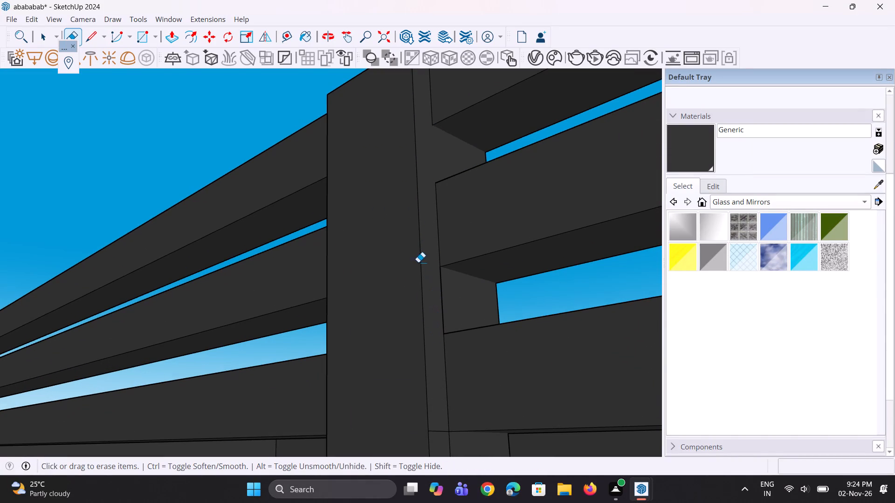
pyautogui.scroll(-6, 418, 262)
pyautogui.scroll(5, 445, 379)
pyautogui.moveTo(424, 337); pyautogui.dragTo(424, 344)
pyautogui.moveTo(421, 378); pyautogui.dragTo(420, 410)
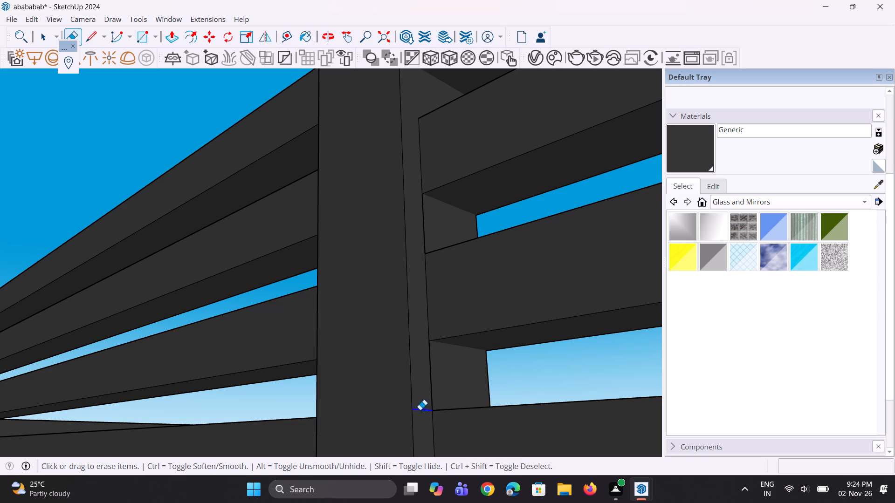
pyautogui.moveTo(420, 410); pyautogui.dragTo(421, 410)
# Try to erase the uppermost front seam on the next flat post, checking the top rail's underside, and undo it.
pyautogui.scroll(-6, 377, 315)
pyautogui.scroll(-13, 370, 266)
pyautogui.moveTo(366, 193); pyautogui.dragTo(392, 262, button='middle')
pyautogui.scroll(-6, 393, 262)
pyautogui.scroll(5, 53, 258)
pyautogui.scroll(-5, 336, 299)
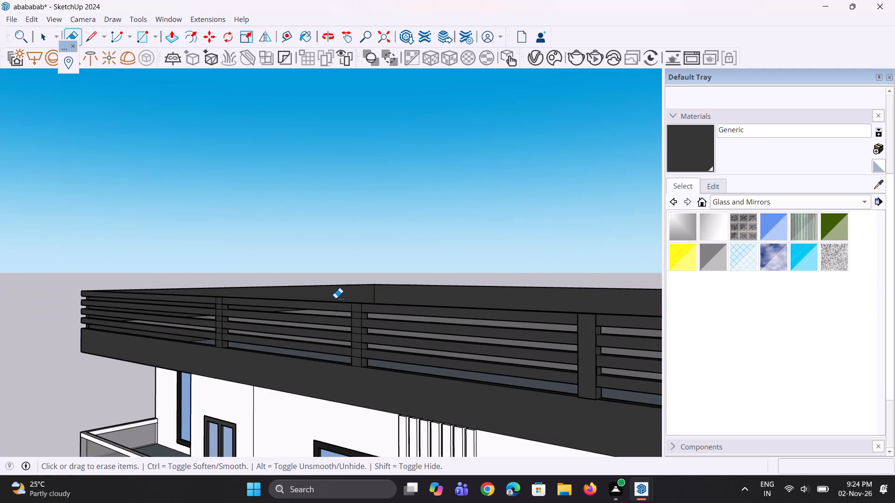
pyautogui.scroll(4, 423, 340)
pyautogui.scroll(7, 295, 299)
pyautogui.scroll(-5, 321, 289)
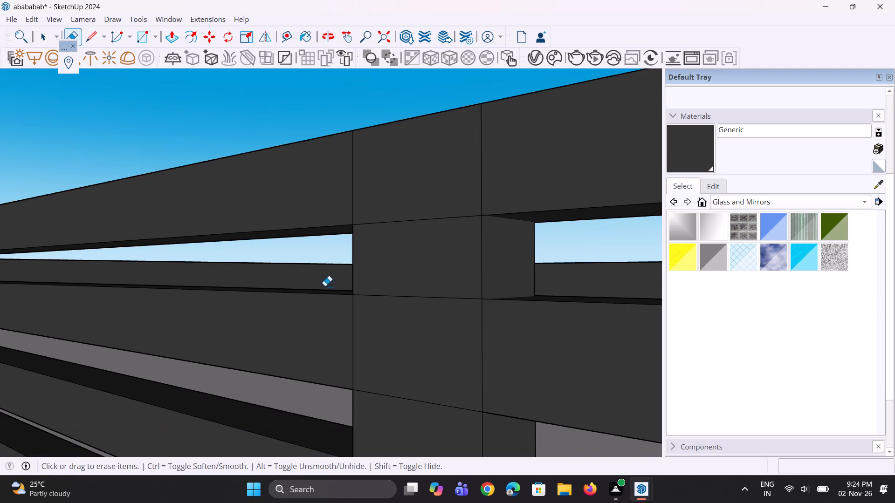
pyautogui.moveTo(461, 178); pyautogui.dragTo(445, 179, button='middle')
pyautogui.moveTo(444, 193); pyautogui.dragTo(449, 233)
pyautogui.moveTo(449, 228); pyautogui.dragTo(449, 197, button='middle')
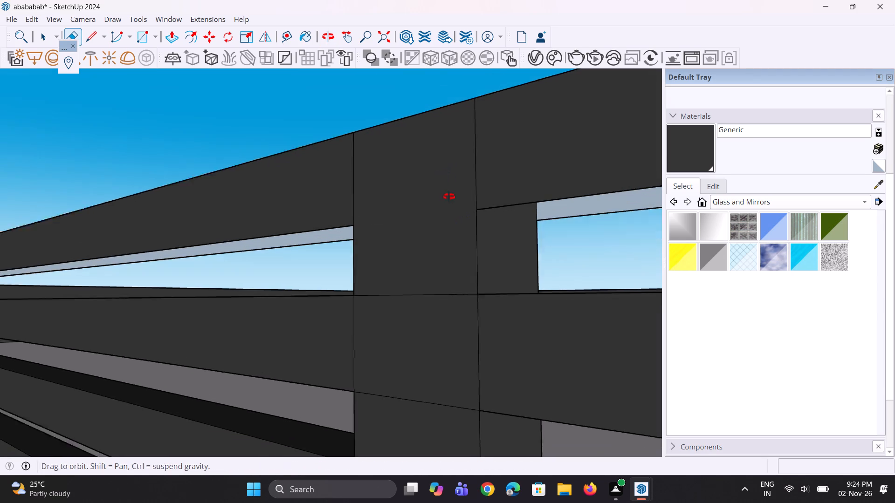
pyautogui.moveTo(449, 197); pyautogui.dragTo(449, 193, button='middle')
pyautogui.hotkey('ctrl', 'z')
# Push the flat post's topmost front segment inward 8 3/8".
pyautogui.press('p')
pyautogui.click(444, 180)
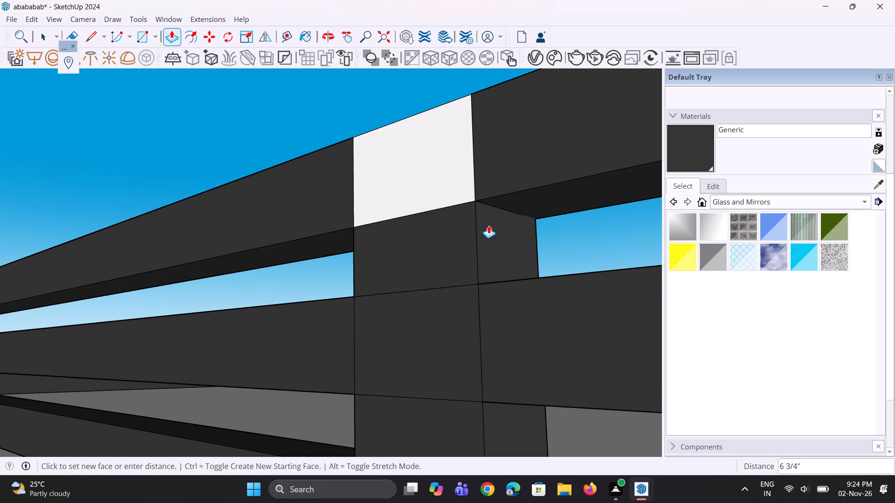
pyautogui.click(536, 256)
# Erase the two upper horizontal seams on the flat post's front, merging the white top face with the dark segments below.
pyautogui.press('e')
pyautogui.moveTo(403, 188); pyautogui.dragTo(403, 219)
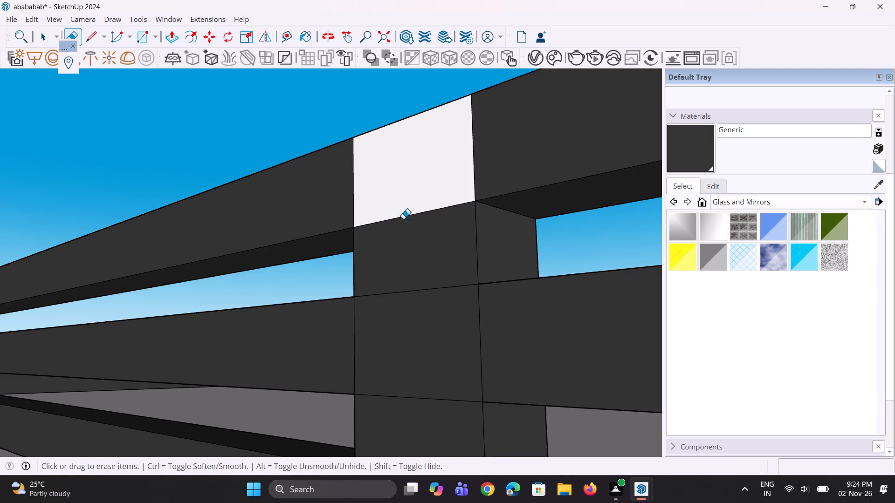
pyautogui.moveTo(403, 219); pyautogui.dragTo(403, 231)
pyautogui.scroll(-4, 371, 211)
pyautogui.moveTo(389, 242); pyautogui.dragTo(396, 285)
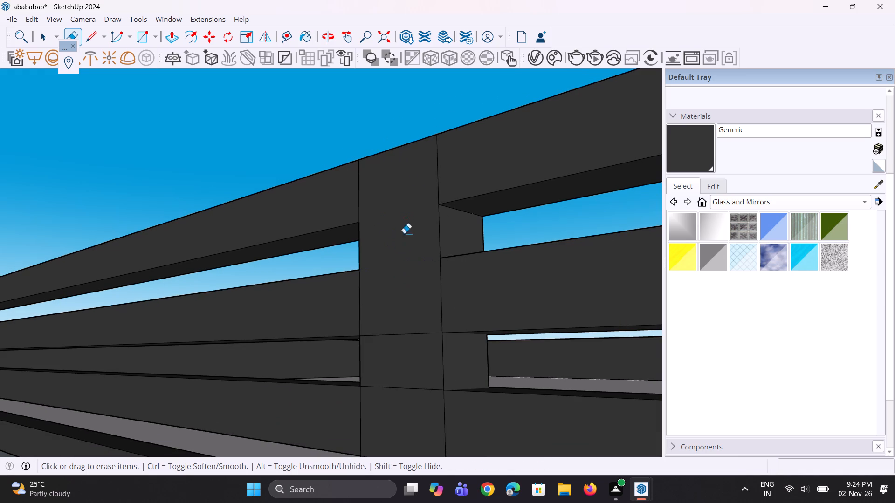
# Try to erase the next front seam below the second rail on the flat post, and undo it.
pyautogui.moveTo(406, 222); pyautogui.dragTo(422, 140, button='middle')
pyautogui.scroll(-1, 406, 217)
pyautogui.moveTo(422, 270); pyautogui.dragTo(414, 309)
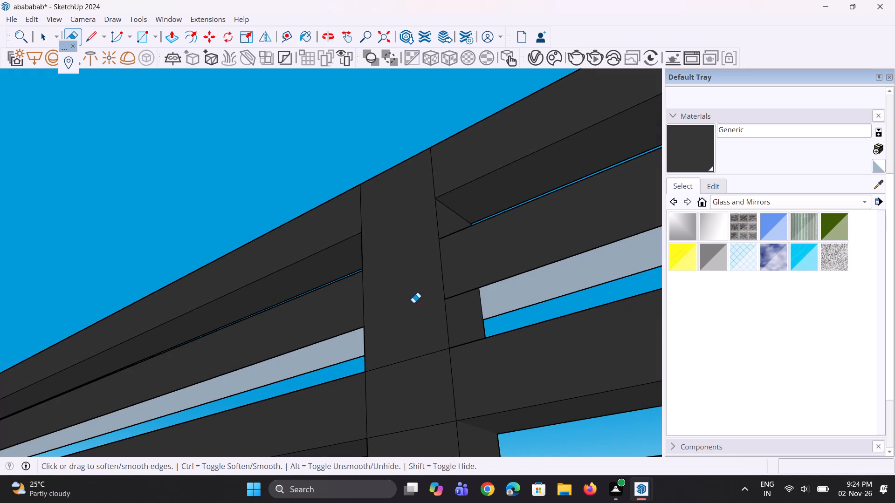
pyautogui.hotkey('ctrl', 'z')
# Push the flat post's front segment between the second and third rails inward 8 3/8".
pyautogui.scroll(-5, 370, 242)
pyautogui.moveTo(374, 253); pyautogui.dragTo(370, 342, button='middle')
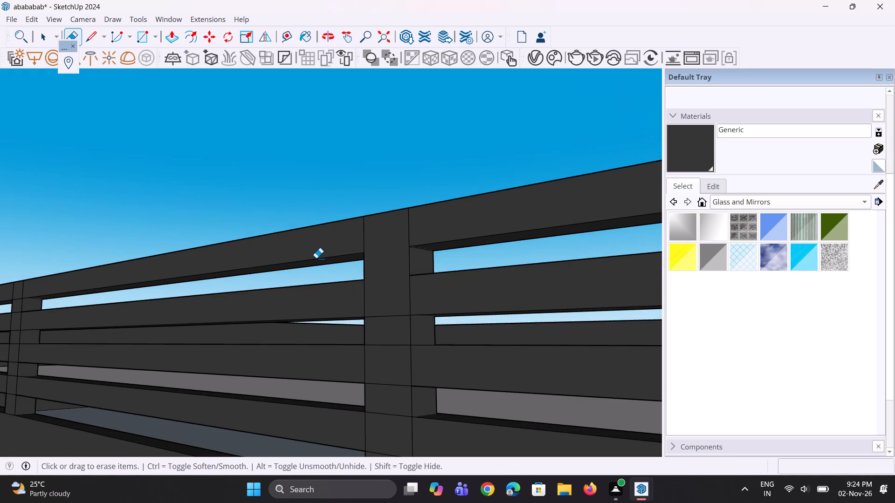
pyautogui.scroll(-6, 316, 258)
pyautogui.scroll(5, 386, 320)
pyautogui.press('p')
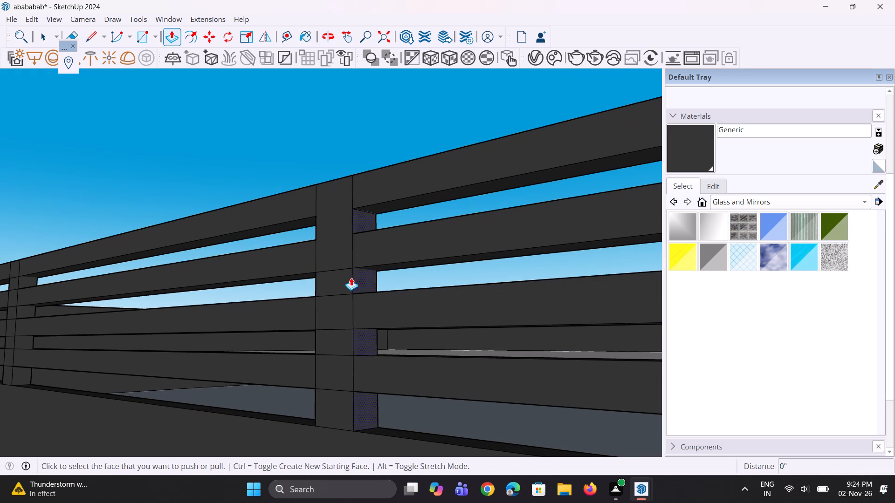
pyautogui.click(341, 278)
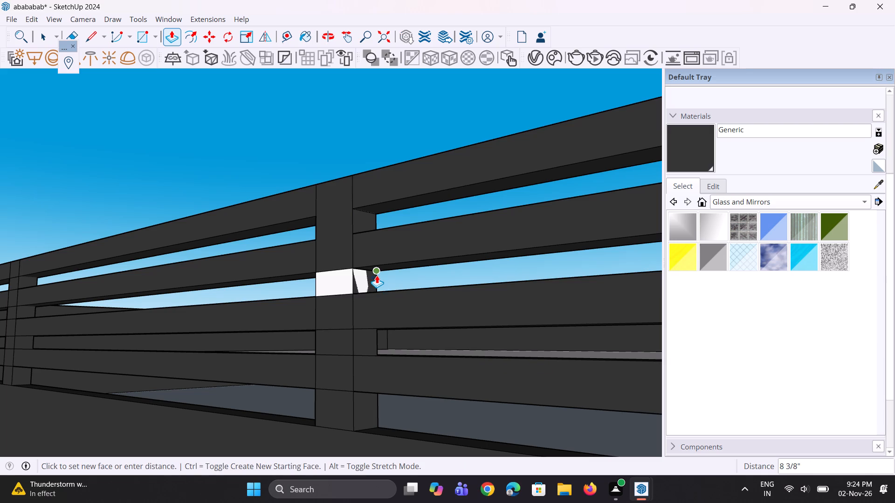
pyautogui.click(377, 275)
# Erase the seams above and below the white segment between the flat post's second and third rails.
pyautogui.press('e')
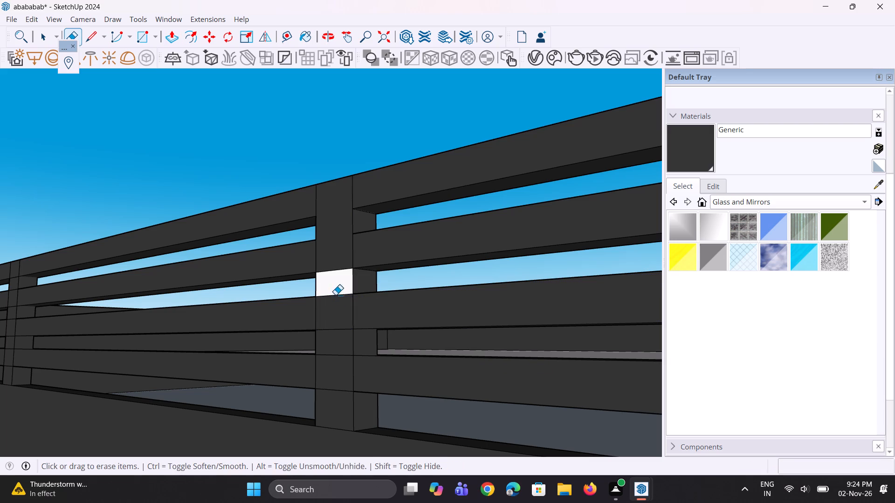
pyautogui.moveTo(335, 270); pyautogui.dragTo(334, 283)
pyautogui.moveTo(334, 289); pyautogui.dragTo(337, 308)
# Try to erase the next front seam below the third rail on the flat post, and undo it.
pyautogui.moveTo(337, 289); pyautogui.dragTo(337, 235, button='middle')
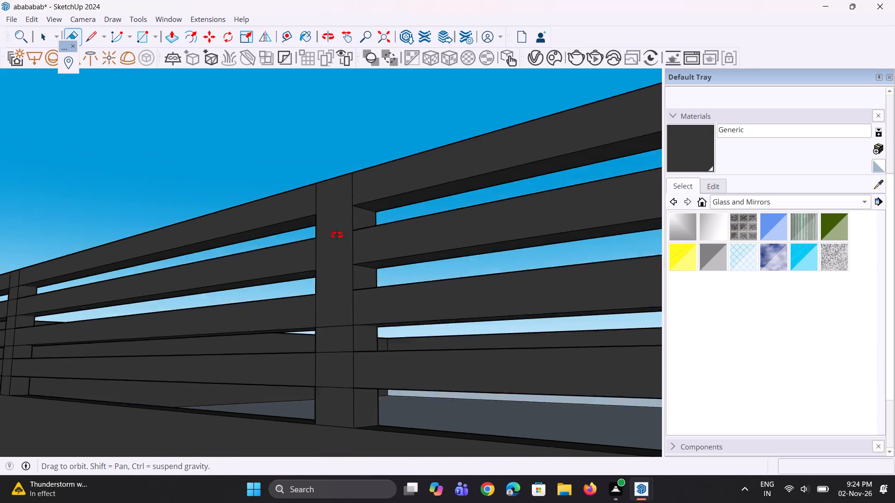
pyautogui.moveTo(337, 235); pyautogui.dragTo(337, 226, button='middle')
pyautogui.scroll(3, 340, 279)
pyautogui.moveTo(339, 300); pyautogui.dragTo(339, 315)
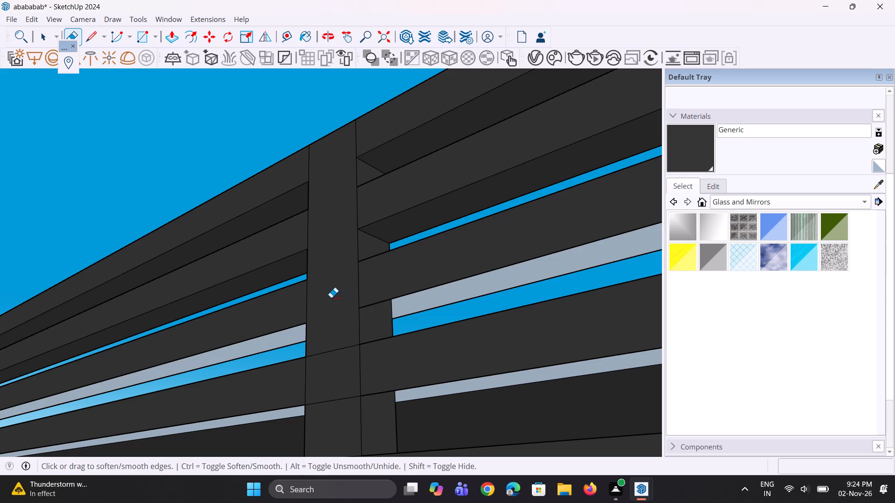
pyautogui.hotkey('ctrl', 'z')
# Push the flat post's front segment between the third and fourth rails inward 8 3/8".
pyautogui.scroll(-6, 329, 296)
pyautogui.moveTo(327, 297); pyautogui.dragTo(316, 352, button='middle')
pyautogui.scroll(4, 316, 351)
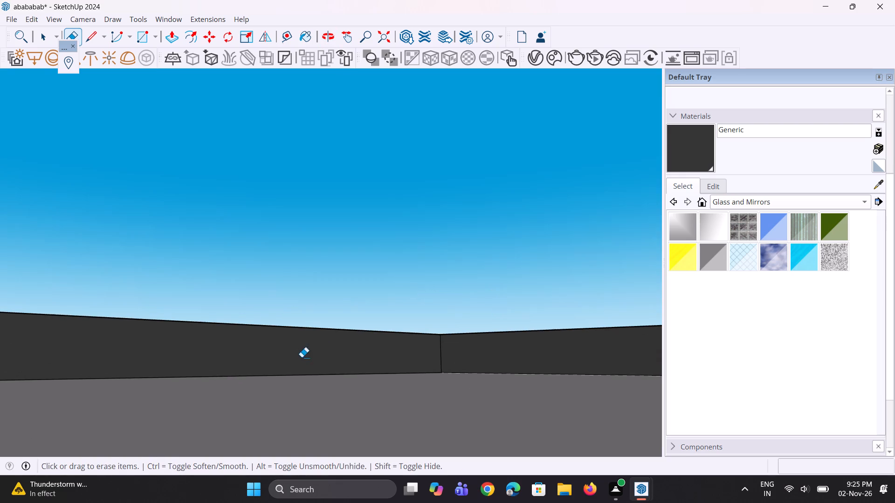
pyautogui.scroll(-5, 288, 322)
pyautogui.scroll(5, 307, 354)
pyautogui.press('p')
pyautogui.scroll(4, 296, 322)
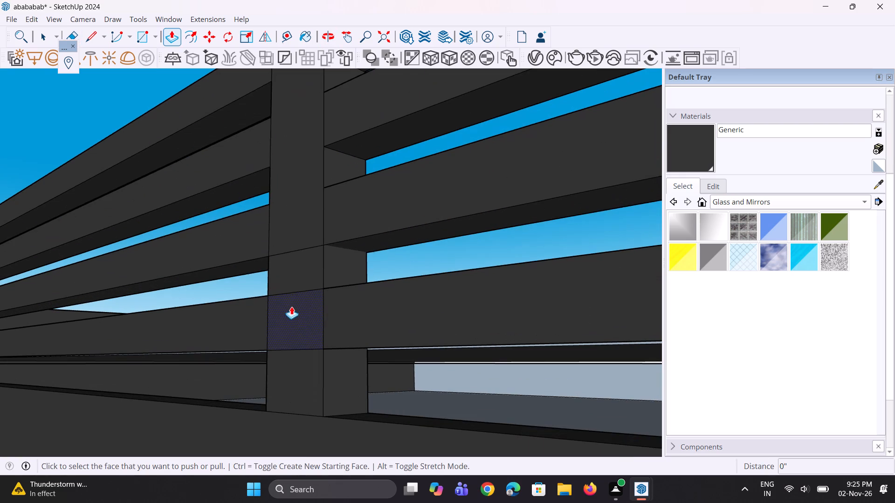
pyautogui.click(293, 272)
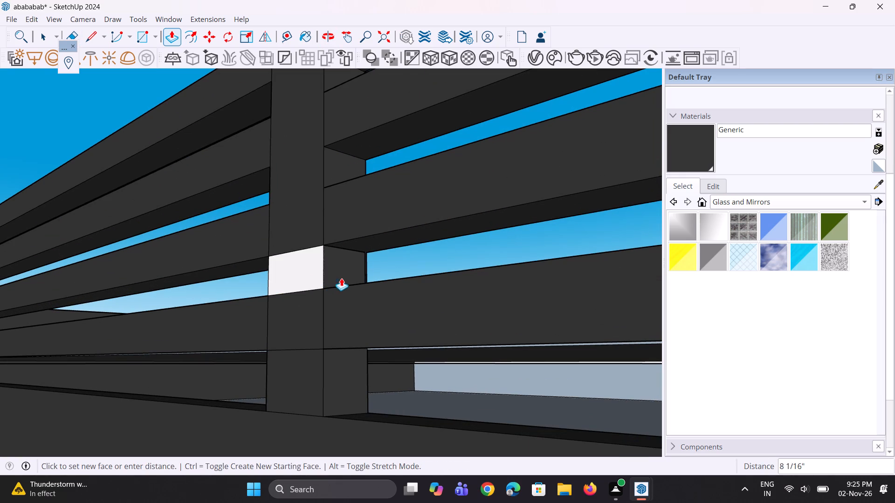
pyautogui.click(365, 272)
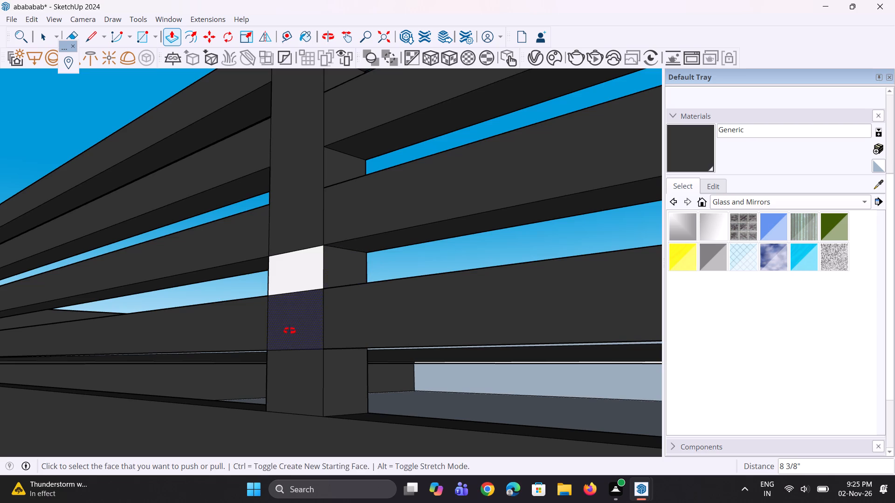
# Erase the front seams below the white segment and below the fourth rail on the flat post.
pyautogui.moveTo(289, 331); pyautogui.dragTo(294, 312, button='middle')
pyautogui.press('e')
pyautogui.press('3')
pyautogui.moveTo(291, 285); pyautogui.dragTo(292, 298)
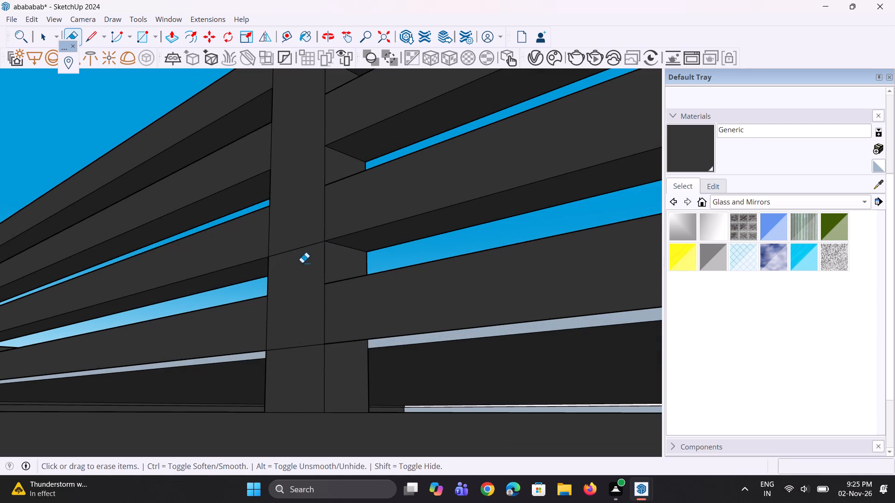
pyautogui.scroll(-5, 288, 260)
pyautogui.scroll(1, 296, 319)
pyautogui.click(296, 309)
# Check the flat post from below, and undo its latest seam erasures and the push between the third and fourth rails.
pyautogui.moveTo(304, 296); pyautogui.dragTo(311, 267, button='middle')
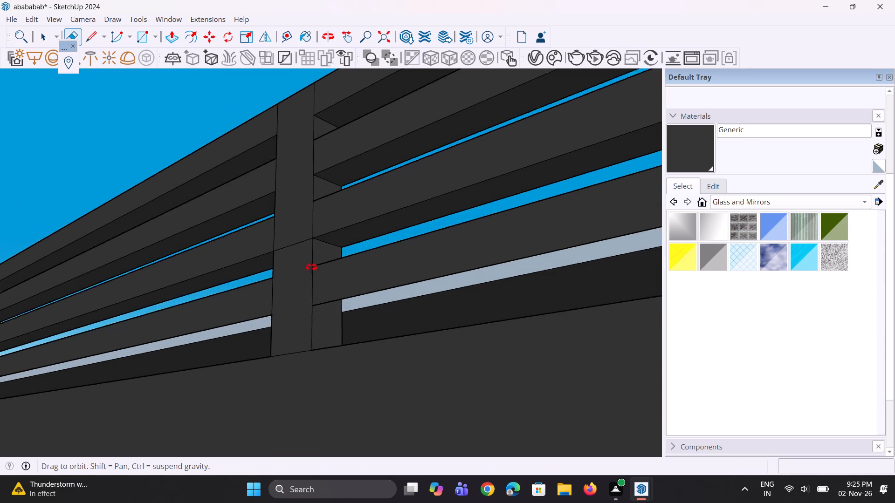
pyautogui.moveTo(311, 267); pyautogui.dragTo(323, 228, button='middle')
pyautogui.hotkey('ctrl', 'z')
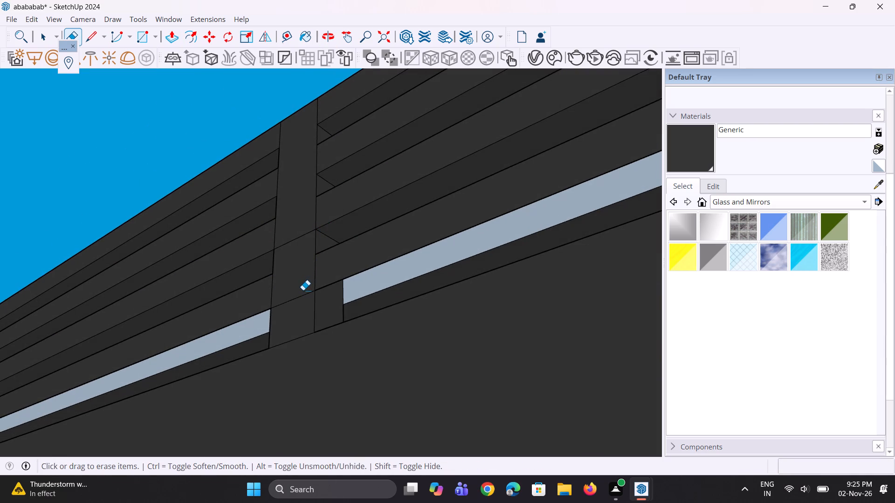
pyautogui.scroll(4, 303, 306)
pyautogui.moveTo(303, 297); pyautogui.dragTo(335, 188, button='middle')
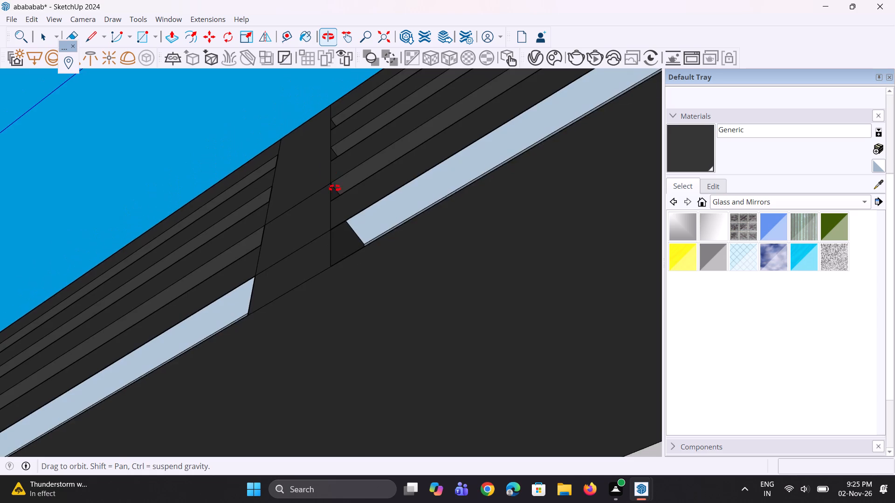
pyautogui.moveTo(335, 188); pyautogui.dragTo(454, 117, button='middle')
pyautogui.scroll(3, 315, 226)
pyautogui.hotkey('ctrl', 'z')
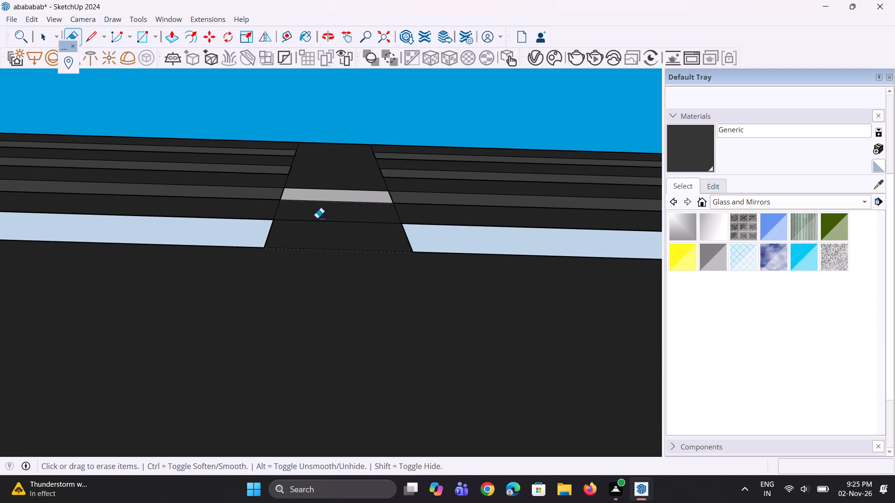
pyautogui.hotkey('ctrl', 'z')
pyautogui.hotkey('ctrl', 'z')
# Examine the rooftop railing from below, closing in on the base and side of an already projected post.
pyautogui.scroll(-6, 317, 212)
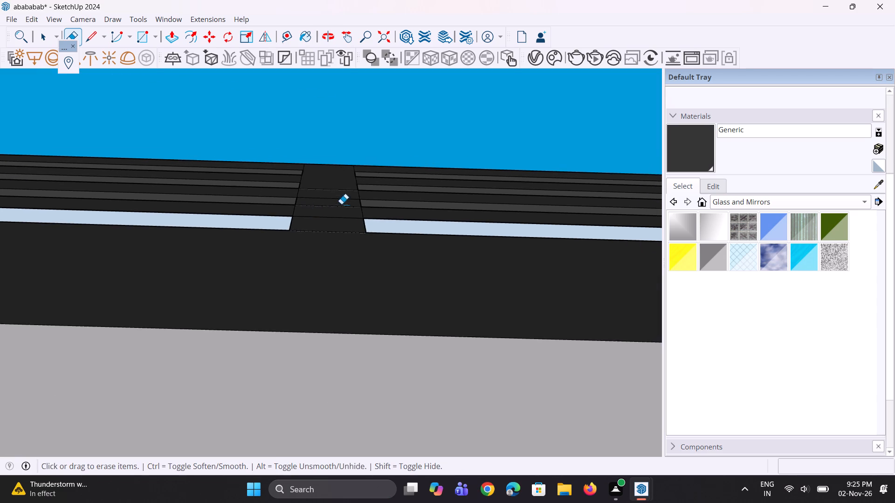
pyautogui.moveTo(341, 204); pyautogui.dragTo(292, 393, button='middle')
pyautogui.scroll(-11, 230, 291)
pyautogui.moveTo(254, 299); pyautogui.dragTo(258, 275, button='middle')
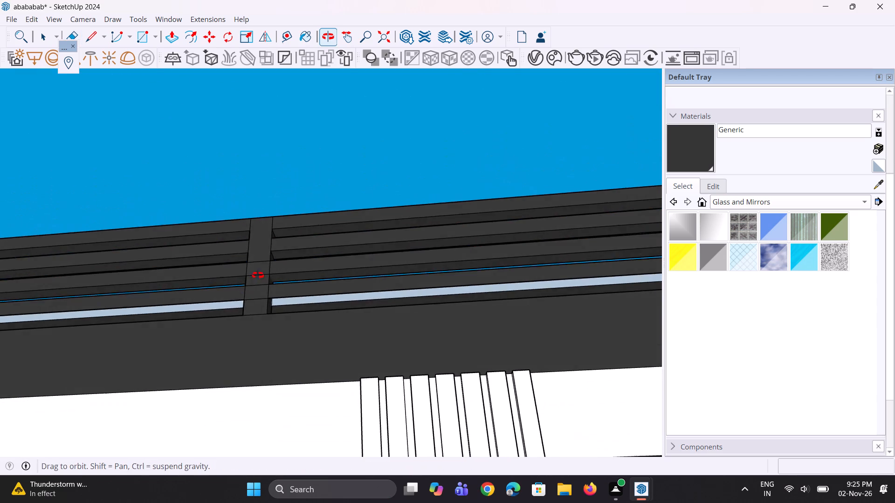
pyautogui.moveTo(258, 275); pyautogui.dragTo(158, 426, button='middle')
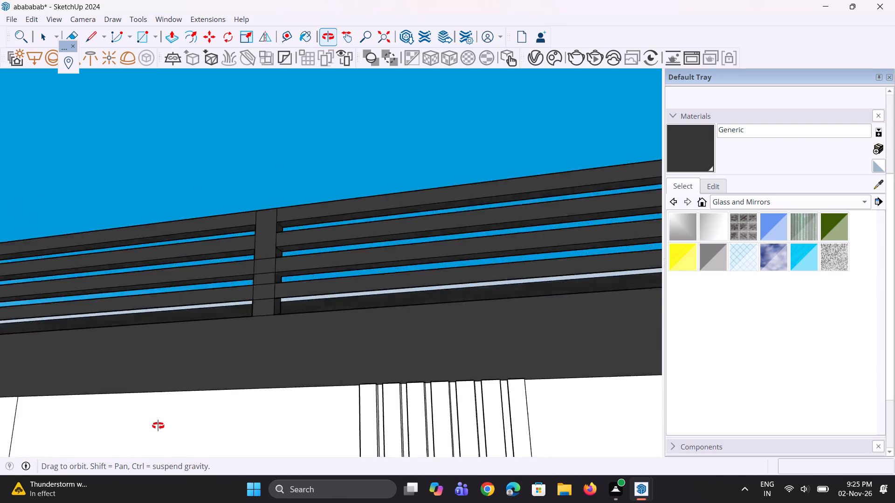
pyautogui.moveTo(158, 426); pyautogui.dragTo(117, 497, button='middle')
pyautogui.scroll(-5, 188, 267)
pyautogui.moveTo(249, 314); pyautogui.dragTo(645, 253, button='middle')
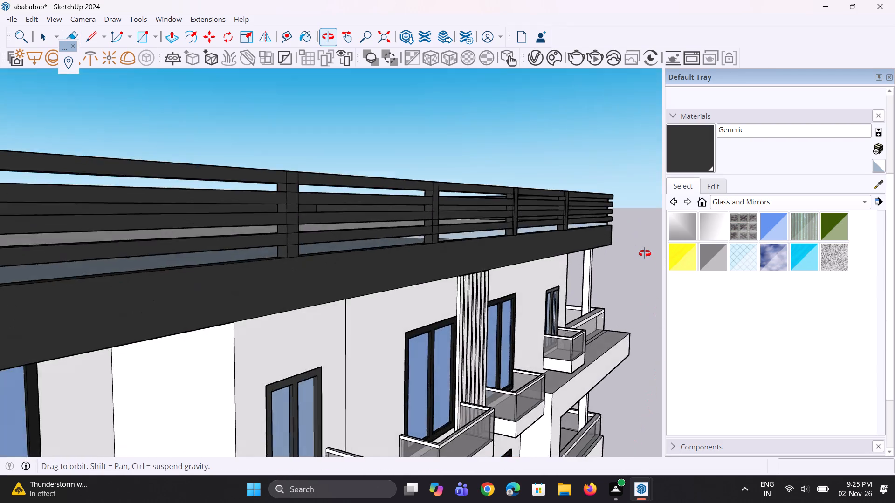
pyautogui.moveTo(645, 253); pyautogui.dragTo(627, 182, button='middle')
pyautogui.scroll(-1, 616, 201)
pyautogui.scroll(4, 565, 304)
pyautogui.scroll(5, 552, 232)
pyautogui.scroll(2, 512, 202)
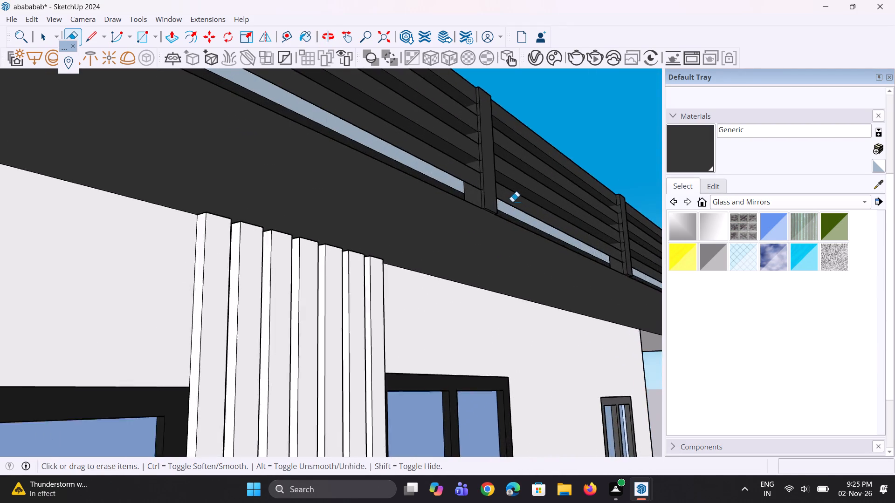
pyautogui.scroll(8, 512, 202)
pyautogui.moveTo(487, 197); pyautogui.dragTo(447, 194, button='middle')
pyautogui.scroll(1, 447, 195)
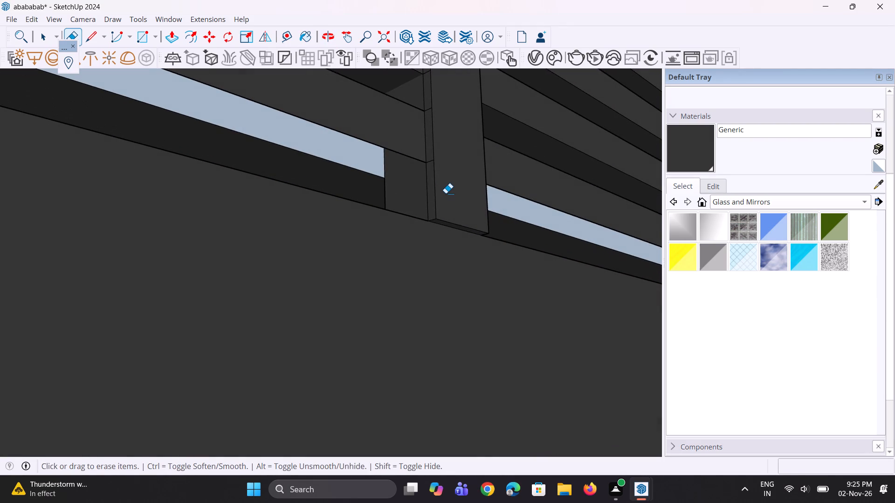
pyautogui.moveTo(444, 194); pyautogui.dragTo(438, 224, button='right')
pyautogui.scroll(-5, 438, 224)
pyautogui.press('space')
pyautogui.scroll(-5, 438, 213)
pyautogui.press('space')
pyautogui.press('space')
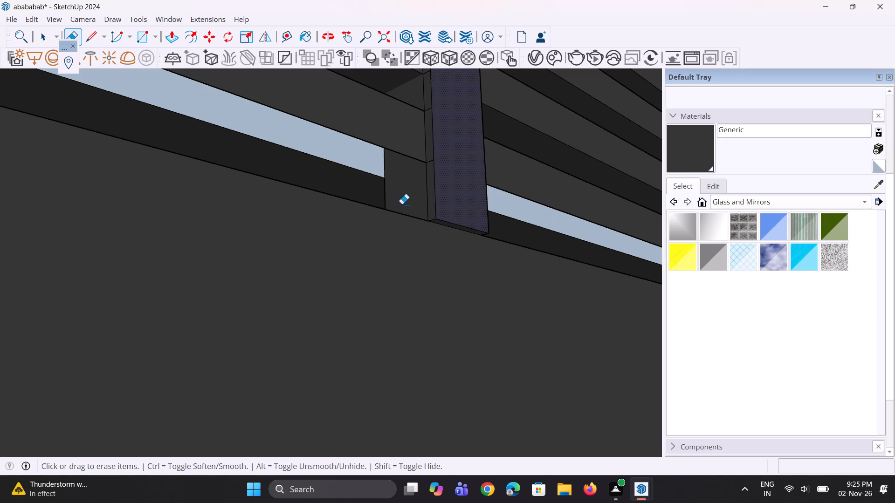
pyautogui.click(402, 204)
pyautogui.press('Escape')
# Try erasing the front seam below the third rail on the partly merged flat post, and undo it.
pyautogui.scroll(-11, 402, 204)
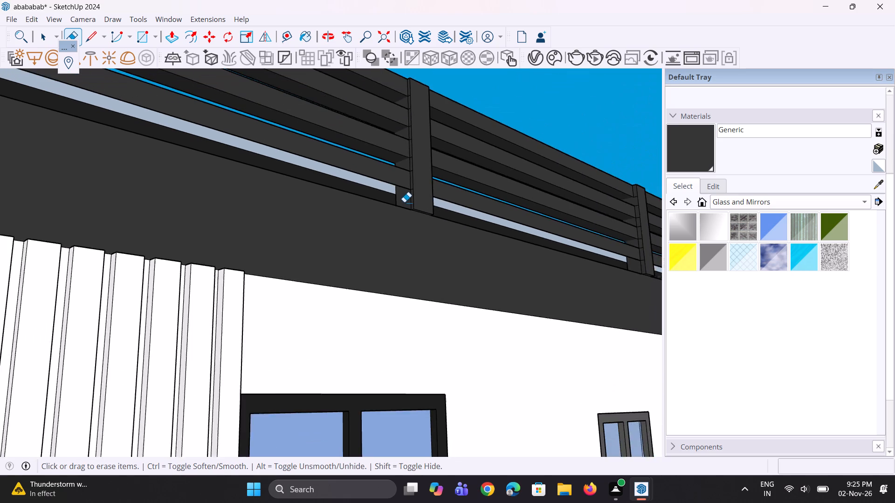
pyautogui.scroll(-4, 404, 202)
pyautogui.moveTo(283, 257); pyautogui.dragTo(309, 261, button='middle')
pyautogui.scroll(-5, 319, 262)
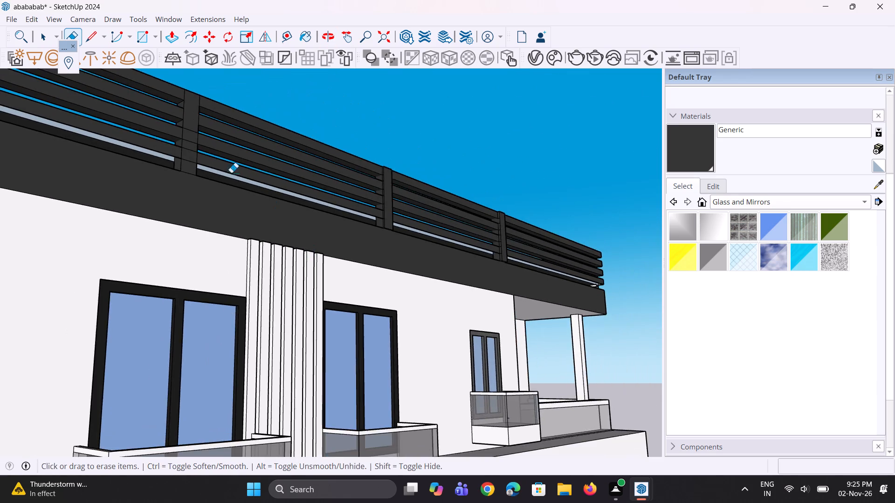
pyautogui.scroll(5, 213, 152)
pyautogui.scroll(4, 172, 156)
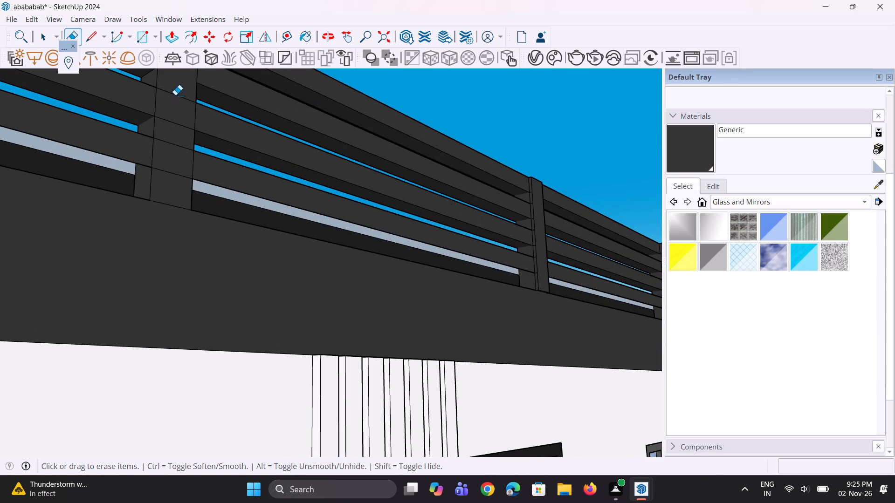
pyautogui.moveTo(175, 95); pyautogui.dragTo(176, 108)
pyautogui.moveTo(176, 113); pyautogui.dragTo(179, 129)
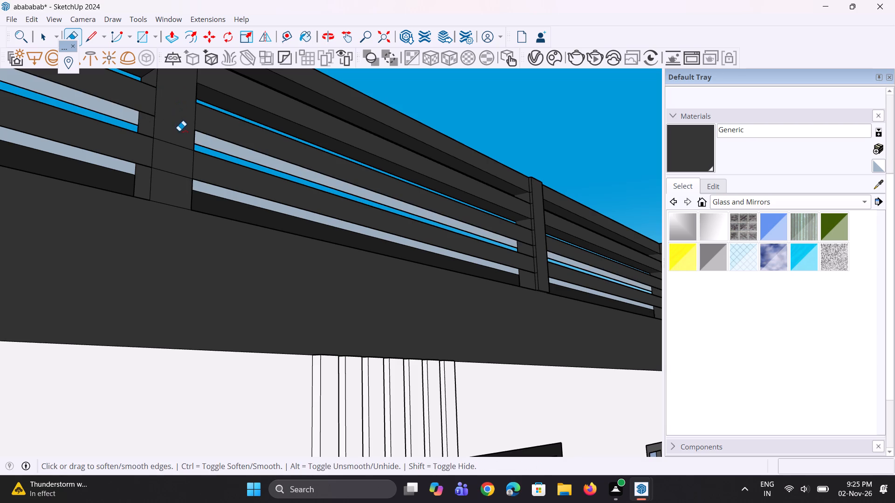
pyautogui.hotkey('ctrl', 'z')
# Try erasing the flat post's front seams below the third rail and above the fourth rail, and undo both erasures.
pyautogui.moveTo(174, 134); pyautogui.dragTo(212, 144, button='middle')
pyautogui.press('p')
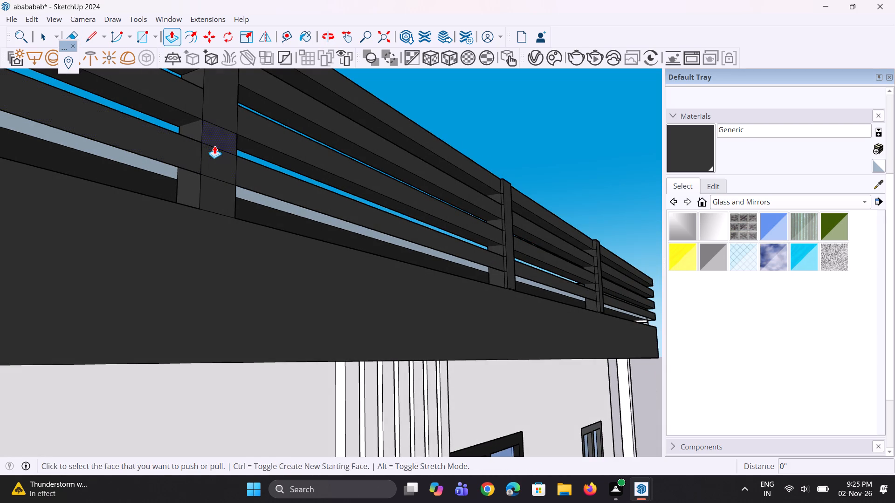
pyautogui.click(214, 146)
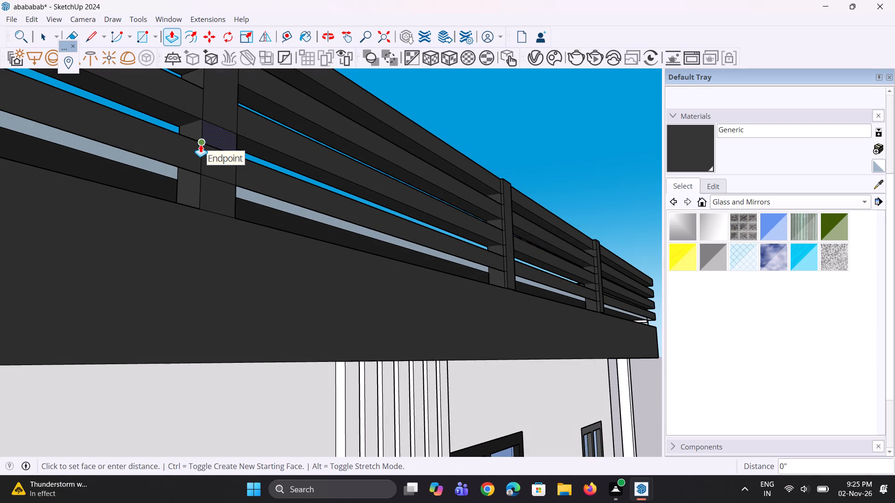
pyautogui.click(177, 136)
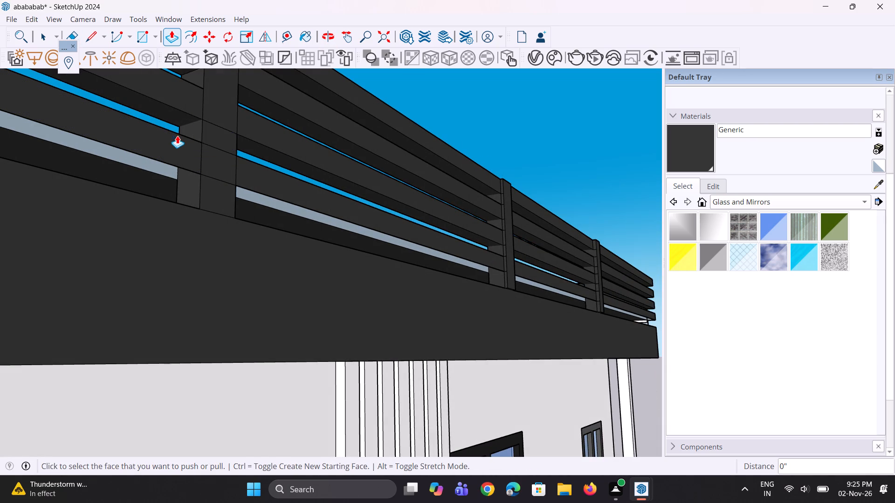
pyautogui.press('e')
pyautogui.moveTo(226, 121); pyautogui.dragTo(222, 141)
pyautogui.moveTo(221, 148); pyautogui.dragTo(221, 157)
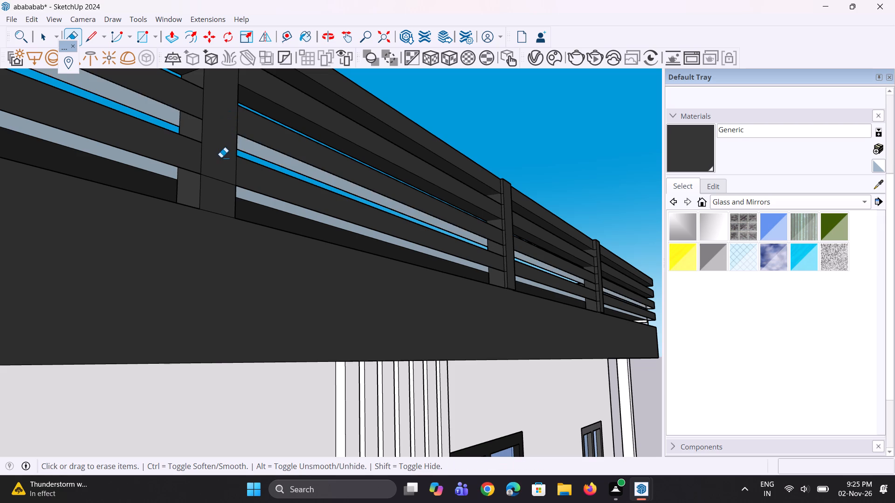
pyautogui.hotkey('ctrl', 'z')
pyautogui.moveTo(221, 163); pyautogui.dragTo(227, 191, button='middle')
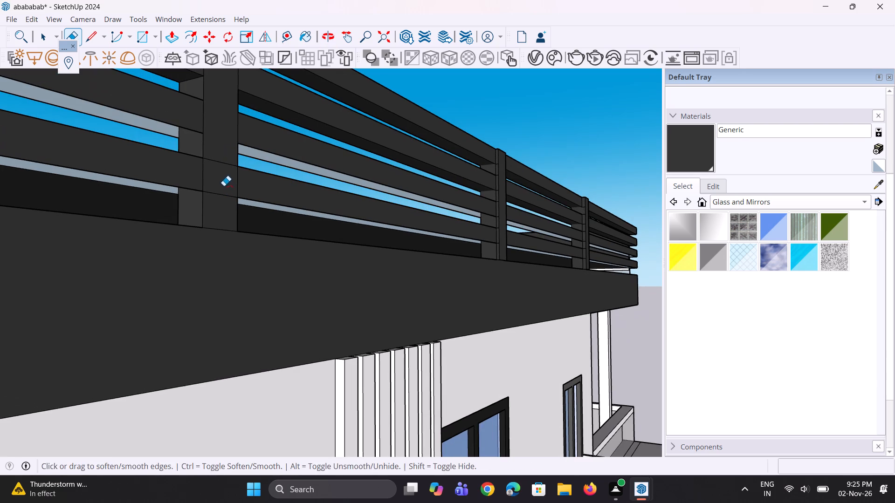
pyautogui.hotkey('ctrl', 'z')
# Push the flat post's front segment between the third and fourth rails inward 8 3/8", and erase the seam above it.
pyautogui.press('p')
pyautogui.scroll(3, 212, 168)
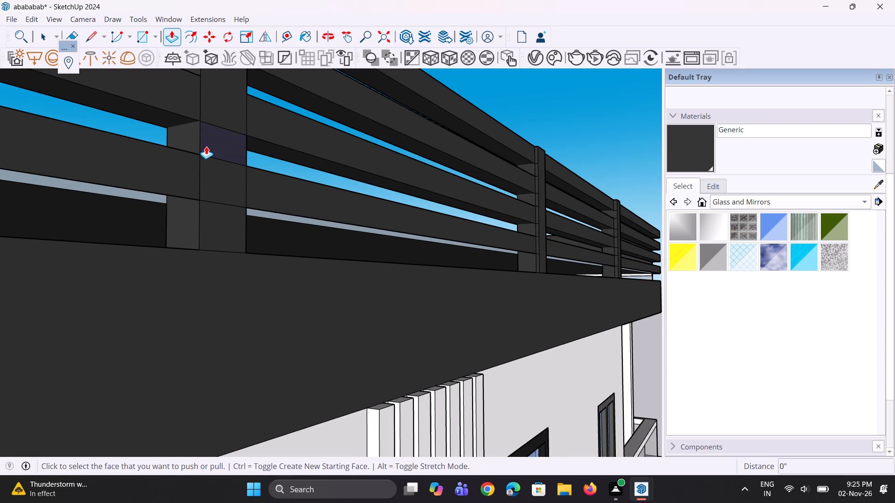
pyautogui.click(206, 146)
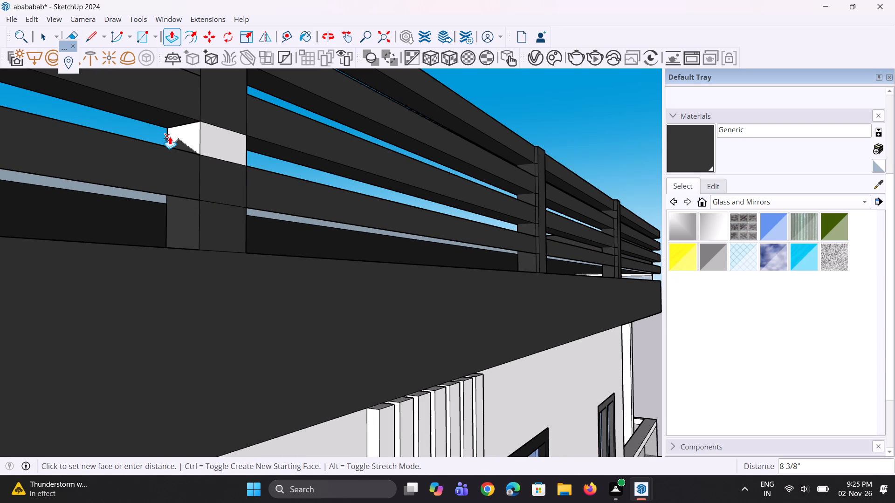
pyautogui.click(170, 136)
pyautogui.press('e')
pyautogui.moveTo(213, 124); pyautogui.dragTo(215, 135)
# Push the flat post's front segment at the fourth rail inward 8 3/8".
pyautogui.moveTo(211, 162); pyautogui.dragTo(213, 144, button='middle')
pyautogui.press('p')
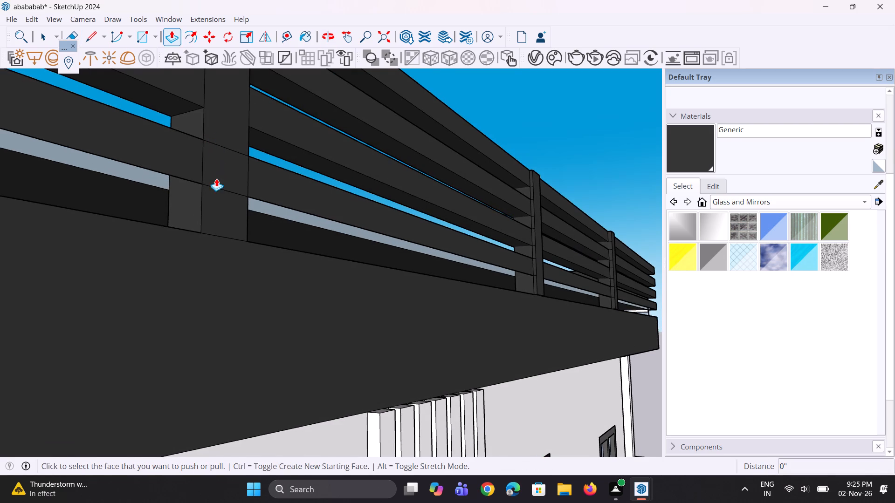
pyautogui.scroll(2, 219, 184)
pyautogui.click(215, 170)
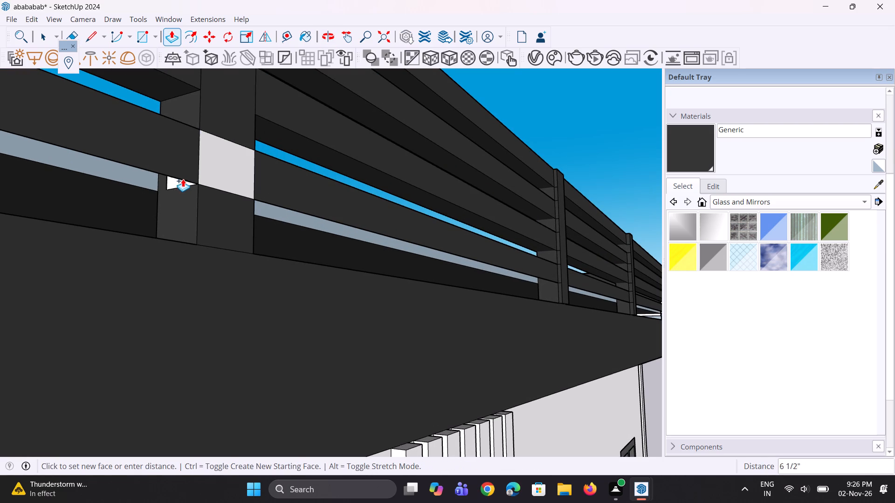
pyautogui.moveTo(157, 175); pyautogui.dragTo(172, 163, button='middle')
pyautogui.scroll(2, 169, 165)
pyautogui.click(165, 165)
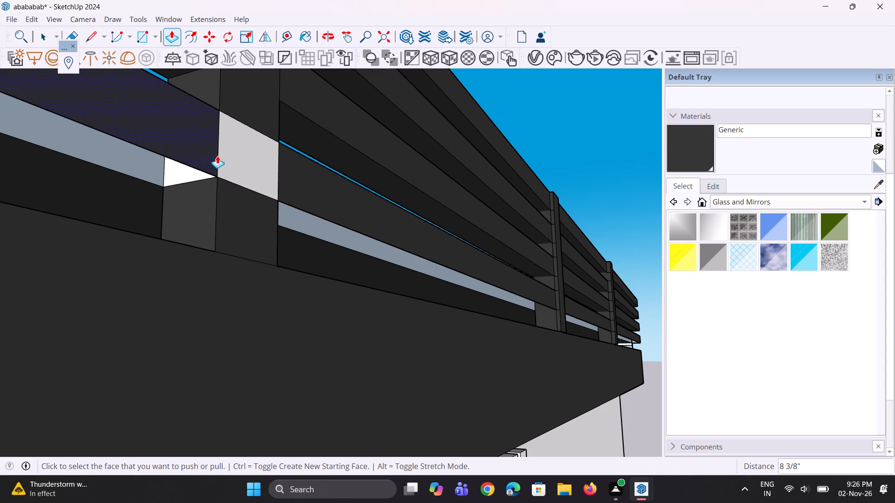
# Erase the front seams above and below the fourth rail's segment on the flat post.
pyautogui.press('e')
pyautogui.moveTo(241, 126); pyautogui.dragTo(238, 143)
pyautogui.moveTo(240, 124); pyautogui.dragTo(242, 145)
pyautogui.moveTo(235, 179); pyautogui.dragTo(235, 188)
# Paint the white side face near the post's base, below the fourth rail, with the dark Generic material.
pyautogui.scroll(-4, 229, 181)
pyautogui.moveTo(230, 203); pyautogui.dragTo(211, 230, button='middle')
pyautogui.scroll(-5, 212, 225)
pyautogui.moveTo(196, 225); pyautogui.dragTo(272, 165, button='middle')
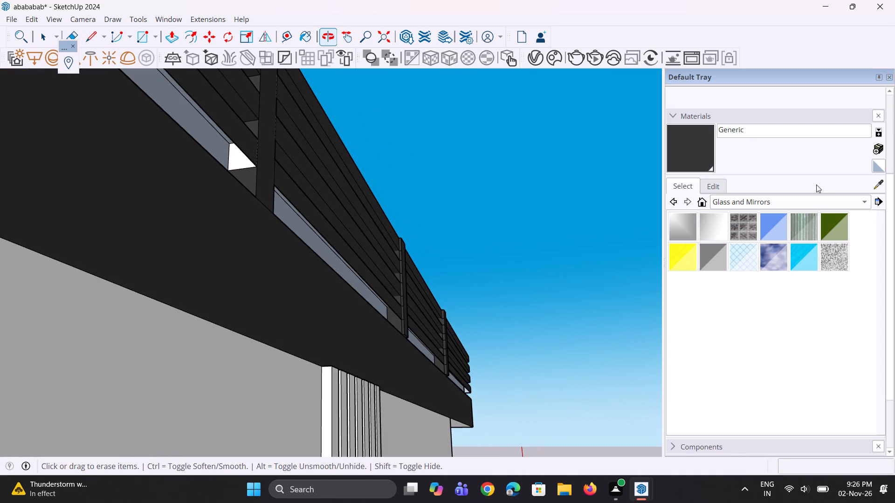
pyautogui.click(681, 156)
pyautogui.scroll(2, 273, 158)
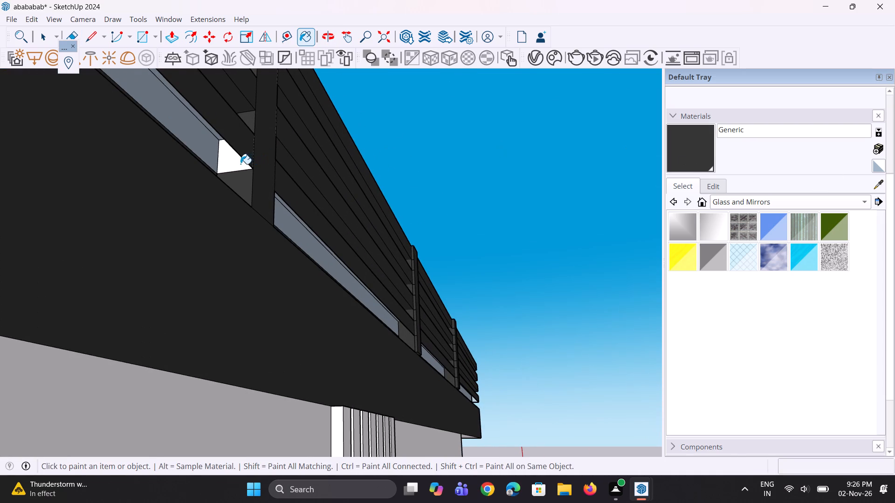
pyautogui.click(241, 164)
# On the next flat seamed post, push the front segments at the top rail and directly below it inward 8 3/8".
pyautogui.moveTo(233, 163); pyautogui.dragTo(145, 165, button='middle')
pyautogui.scroll(-3, 254, 150)
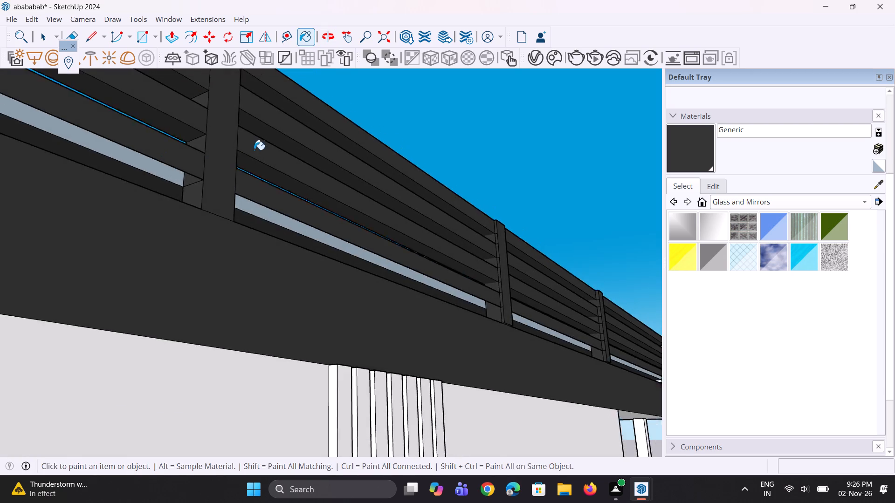
pyautogui.scroll(-2, 254, 150)
pyautogui.moveTo(237, 178); pyautogui.dragTo(131, 227, button='middle')
pyautogui.scroll(-4, 360, 109)
pyautogui.moveTo(306, 143); pyautogui.dragTo(227, 260, button='middle')
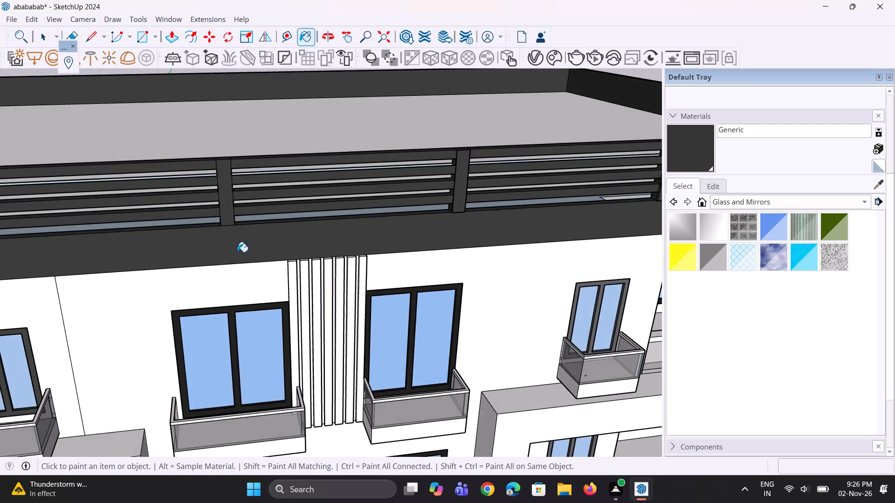
pyautogui.scroll(-11, 331, 240)
pyautogui.scroll(9, 275, 221)
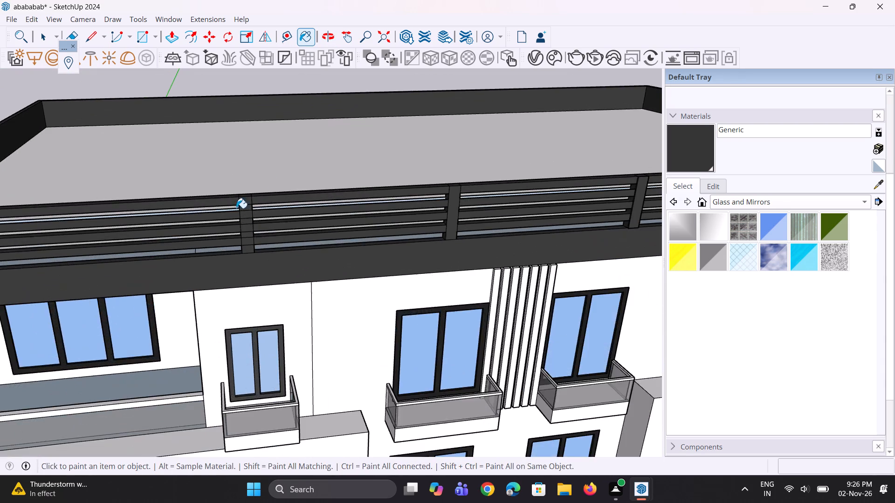
pyautogui.scroll(9, 224, 216)
pyautogui.press('p')
pyautogui.scroll(2, 237, 199)
pyautogui.moveTo(239, 199); pyautogui.dragTo(254, 249, button='middle')
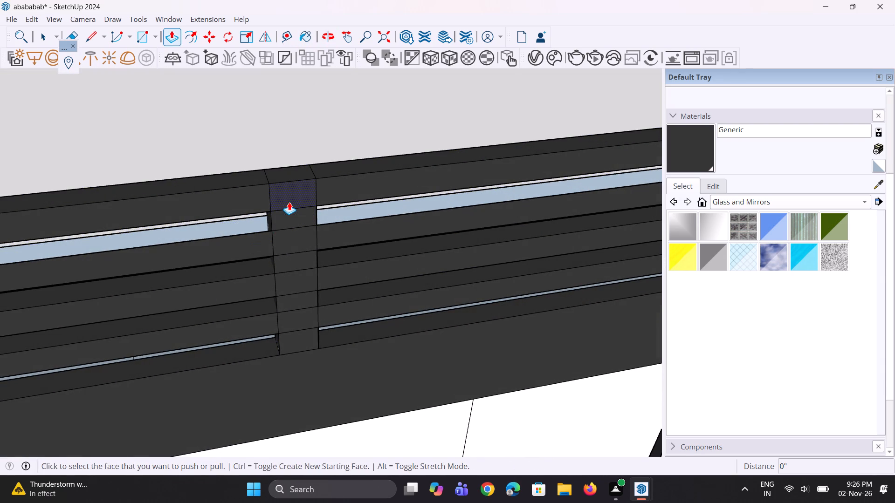
pyautogui.click(289, 202)
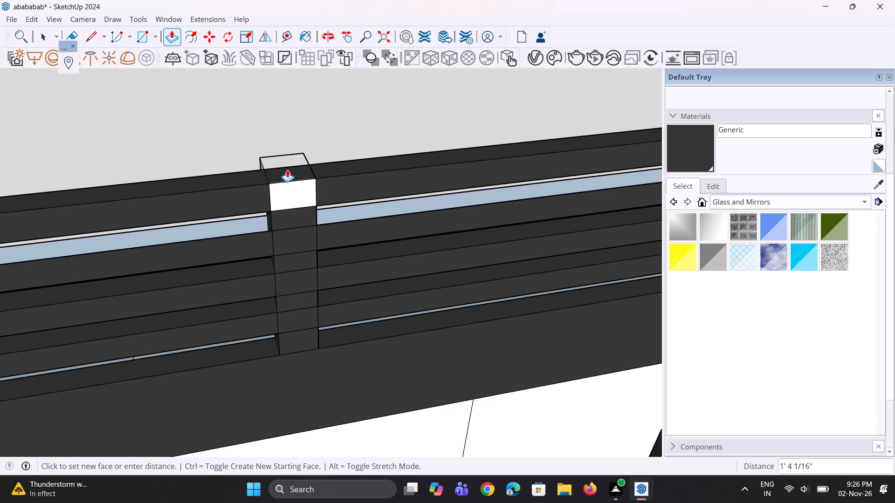
pyautogui.click(287, 167)
pyautogui.scroll(3, 288, 219)
pyautogui.click(288, 219)
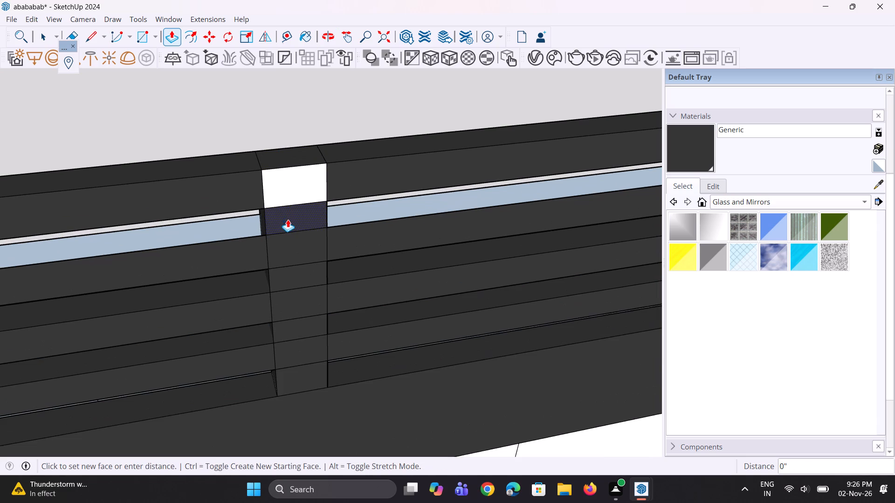
pyautogui.click(289, 149)
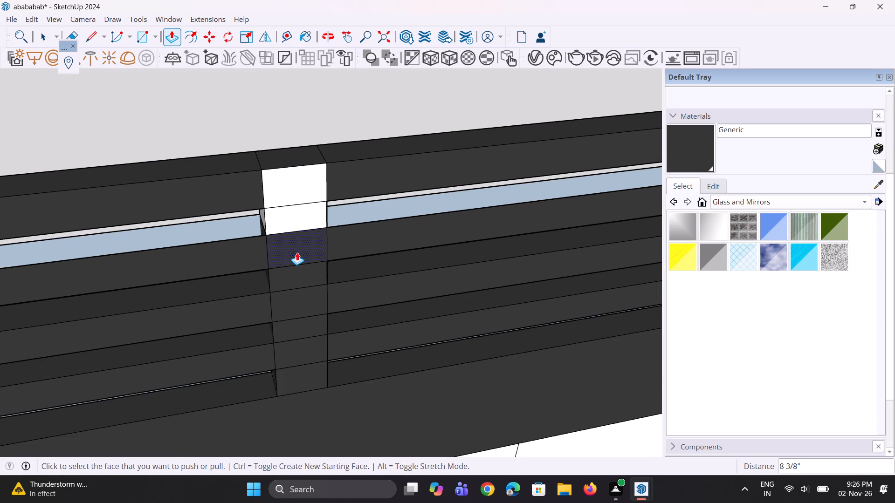
# Push the same post's front segments at the second rail, below it and at the third rail inward 8 3/8".
pyautogui.click(297, 250)
pyautogui.click(292, 151)
pyautogui.click(303, 273)
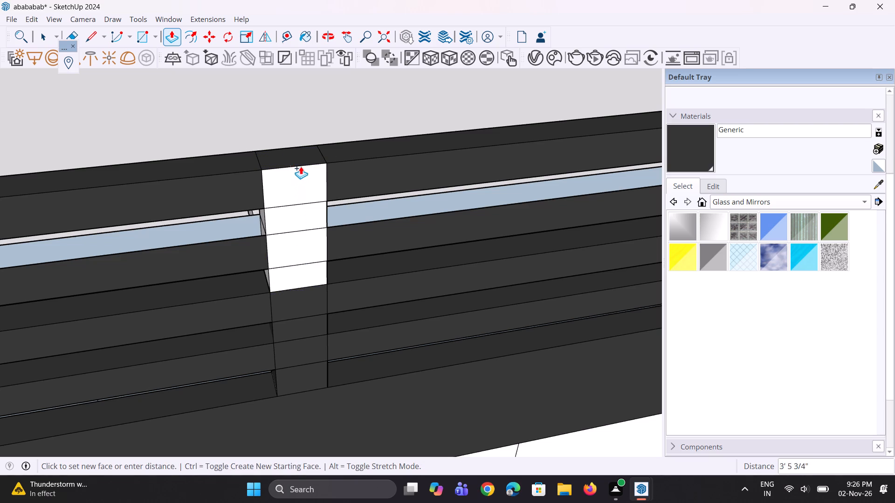
pyautogui.click(297, 146)
pyautogui.click(306, 299)
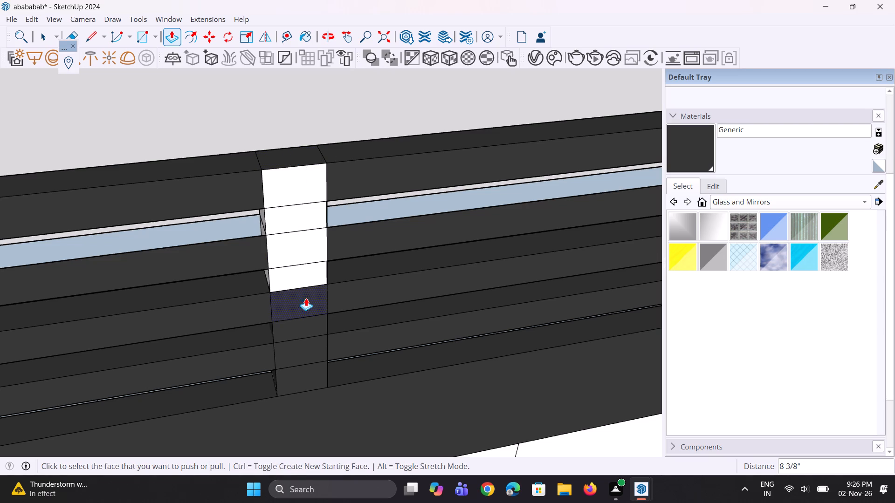
pyautogui.moveTo(297, 154); pyautogui.dragTo(307, 234, button='middle')
pyautogui.click(297, 173)
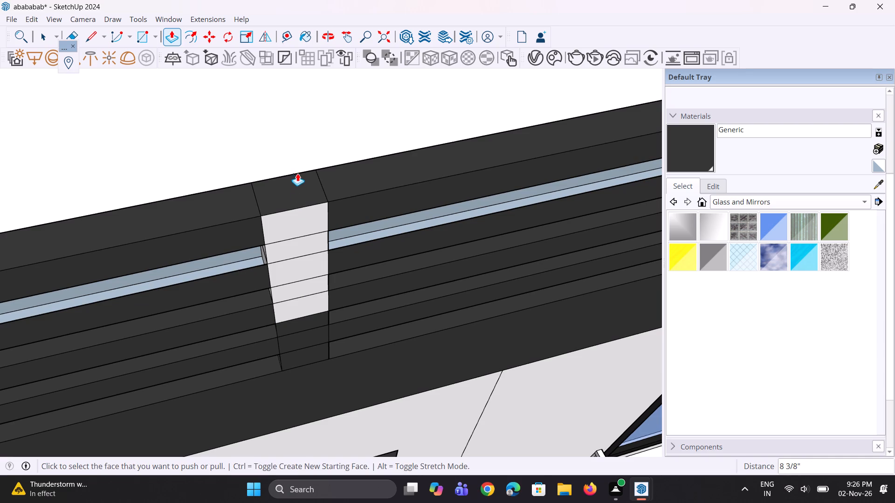
# Push the post's three lowest front segments, from below the third rail to the base, inward 8 3/8".
pyautogui.scroll(1, 309, 314)
pyautogui.click(308, 323)
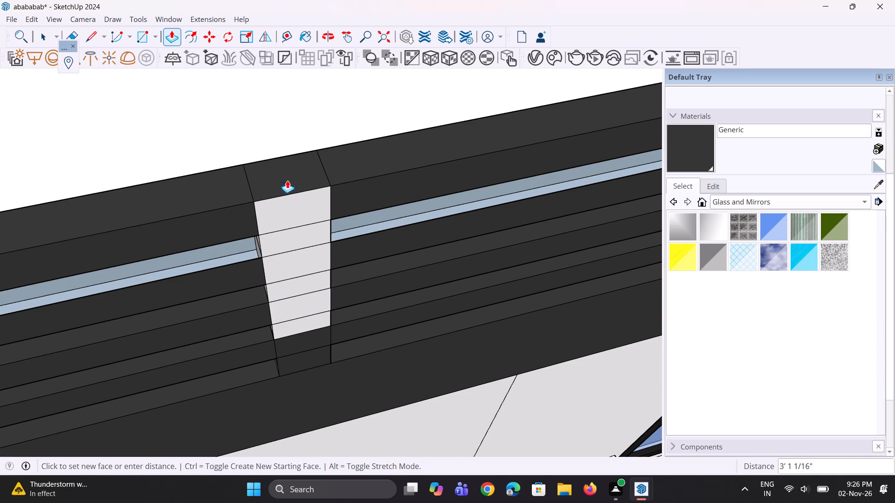
pyautogui.click(287, 153)
pyautogui.scroll(1, 299, 357)
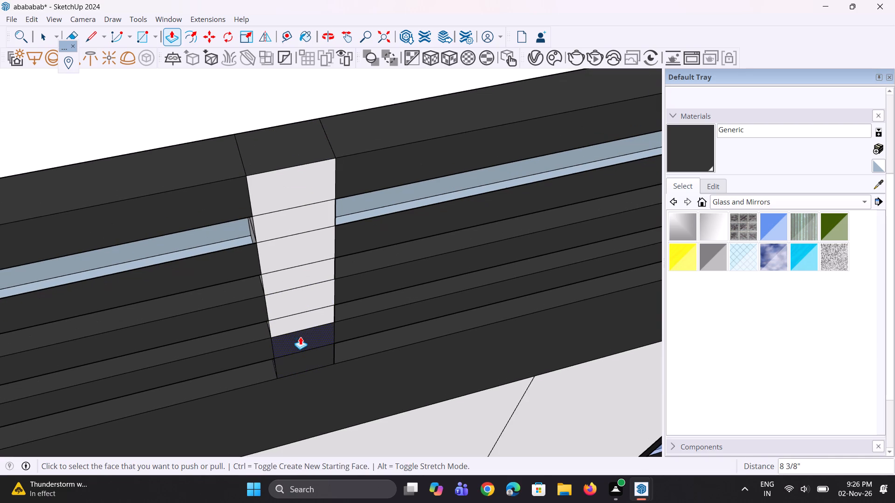
pyautogui.click(301, 337)
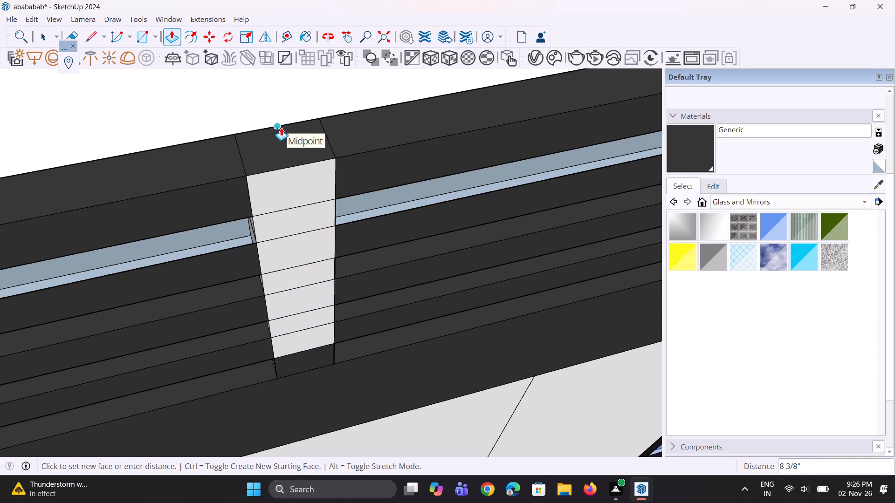
pyautogui.click(281, 128)
pyautogui.click(301, 365)
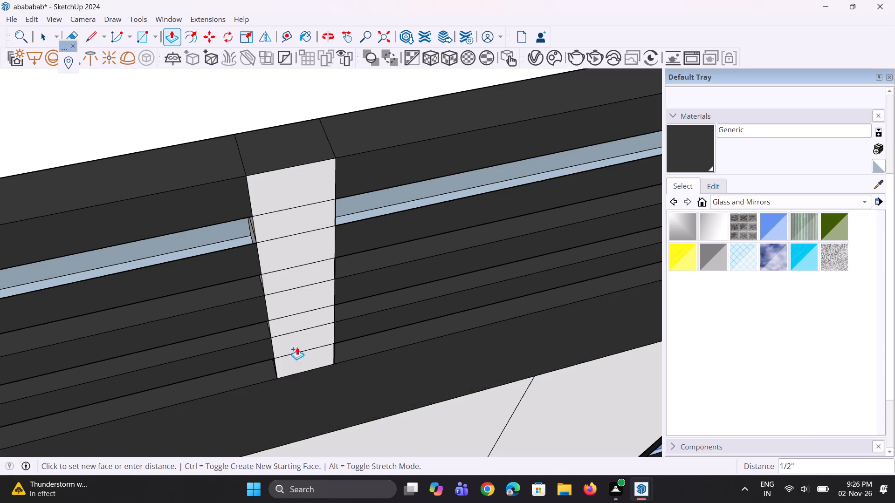
pyautogui.click(264, 128)
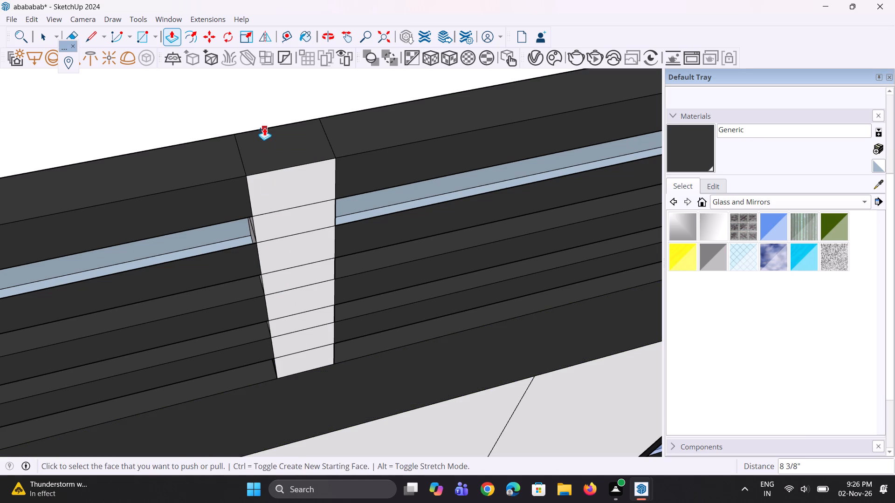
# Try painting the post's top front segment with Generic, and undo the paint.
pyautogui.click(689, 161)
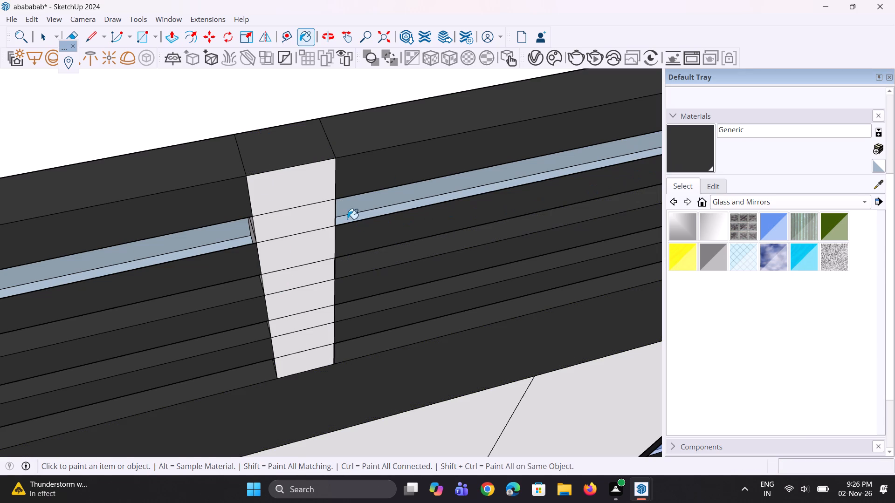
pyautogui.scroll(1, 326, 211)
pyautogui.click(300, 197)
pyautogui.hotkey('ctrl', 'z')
# Erase the horizontal seams across the post's front to merge its segments into one face from top rail to base.
pyautogui.press('e')
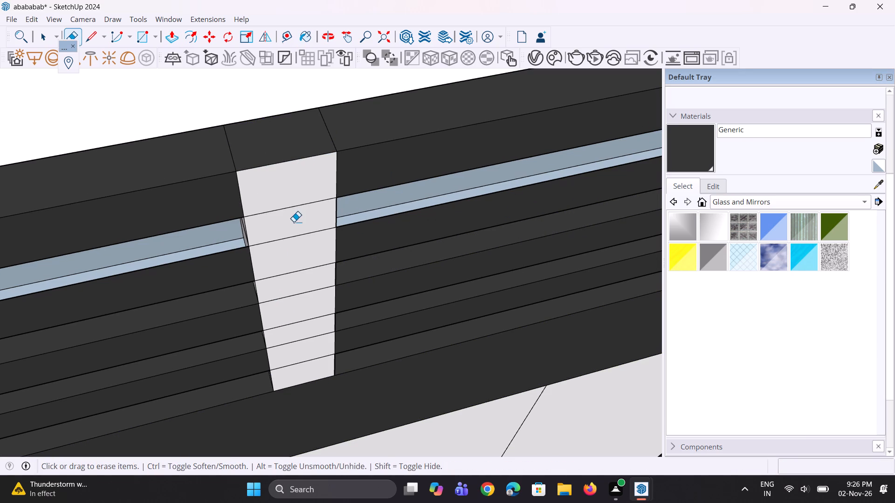
pyautogui.moveTo(294, 207); pyautogui.dragTo(294, 213)
pyautogui.moveTo(300, 265); pyautogui.dragTo(318, 82, button='middle')
pyautogui.moveTo(314, 294); pyautogui.dragTo(304, 145, button='middle')
pyautogui.moveTo(307, 170); pyautogui.dragTo(309, 192)
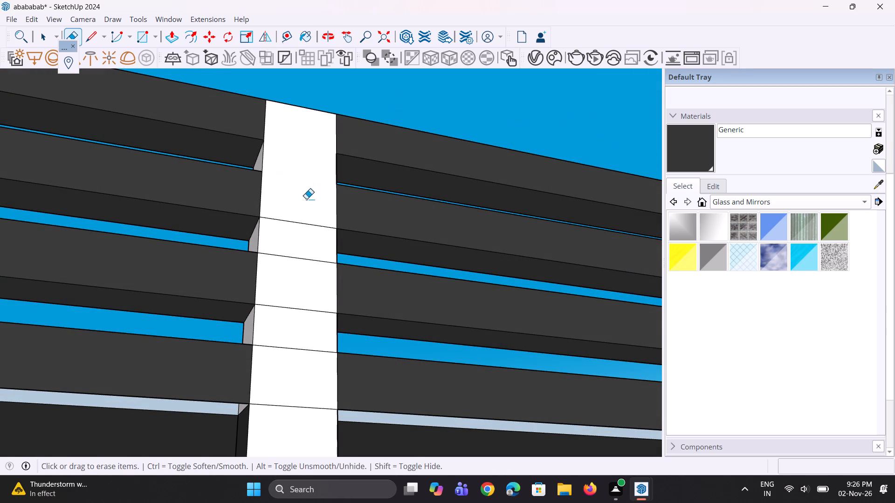
pyautogui.moveTo(303, 215); pyautogui.dragTo(297, 255)
pyautogui.moveTo(297, 248); pyautogui.dragTo(284, 437)
pyautogui.scroll(-5, 274, 306)
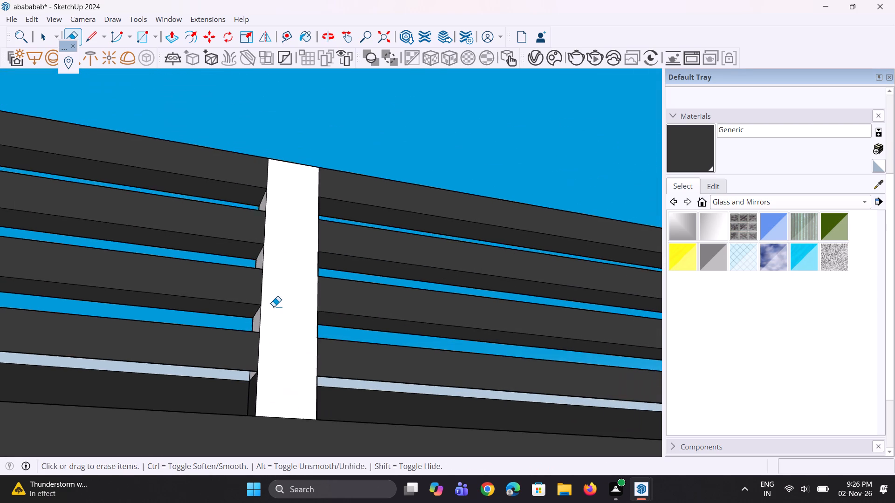
pyautogui.scroll(4, 275, 393)
# Paint the post's merged white front face with the dark Generic material.
pyautogui.click(687, 159)
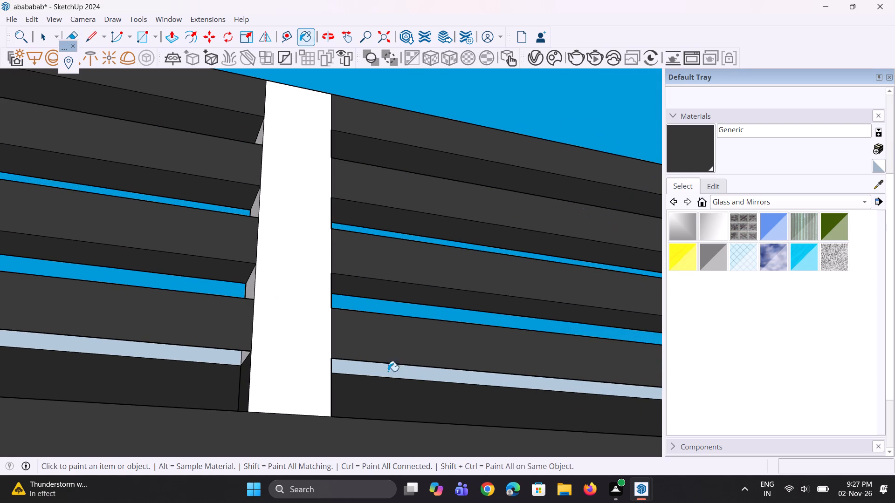
pyautogui.scroll(1, 276, 377)
pyautogui.click(275, 375)
# Paint the white faces exposed between the rails along the post's left side with Generic.
pyautogui.moveTo(253, 362); pyautogui.dragTo(324, 388, button='middle')
pyautogui.scroll(2, 276, 314)
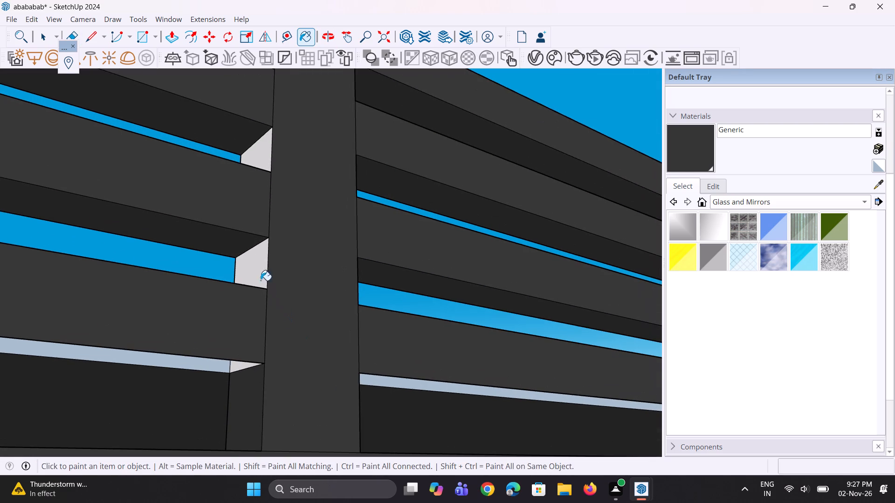
pyautogui.moveTo(257, 268); pyautogui.dragTo(257, 272)
pyautogui.click(234, 369)
pyautogui.scroll(1, 231, 368)
pyautogui.moveTo(231, 368); pyautogui.dragTo(290, 343, button='middle')
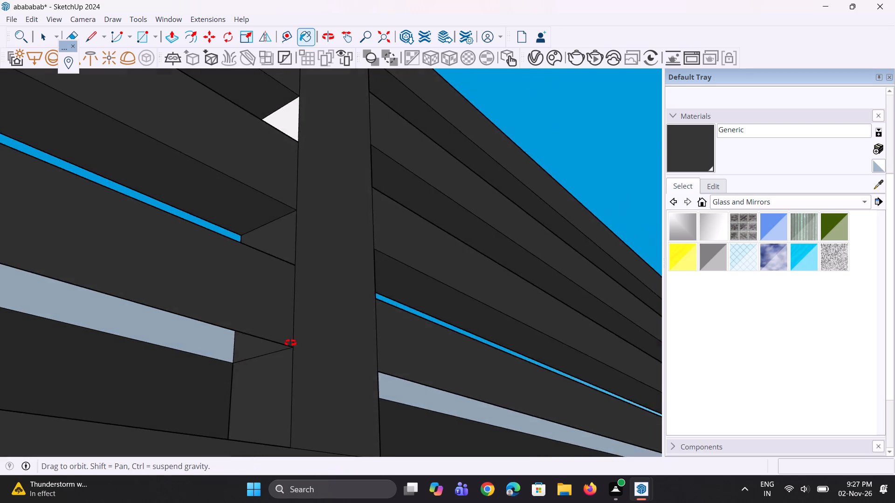
pyautogui.moveTo(290, 343); pyautogui.dragTo(261, 350, button='middle')
pyautogui.click(284, 117)
pyautogui.scroll(-6, 248, 244)
pyautogui.moveTo(409, 219); pyautogui.dragTo(335, 251, button='middle')
pyautogui.scroll(5, 272, 128)
pyautogui.click(247, 115)
# Paint the three white faces between the rails on the post's opposite side with Generic.
pyautogui.moveTo(357, 157); pyautogui.dragTo(221, 167, button='middle')
pyautogui.scroll(-4, 319, 170)
pyautogui.moveTo(366, 193); pyautogui.dragTo(262, 190, button='middle')
pyautogui.scroll(3, 294, 166)
pyautogui.click(324, 148)
pyautogui.click(334, 145)
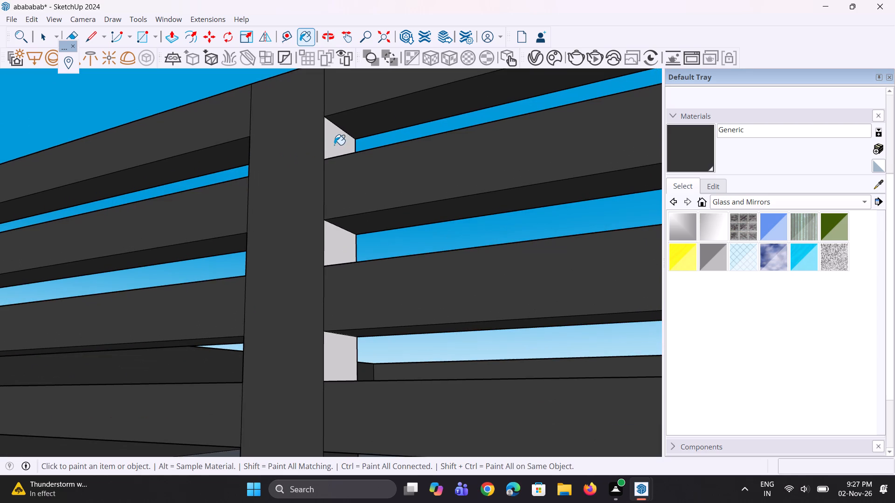
pyautogui.click(332, 243)
pyautogui.click(336, 358)
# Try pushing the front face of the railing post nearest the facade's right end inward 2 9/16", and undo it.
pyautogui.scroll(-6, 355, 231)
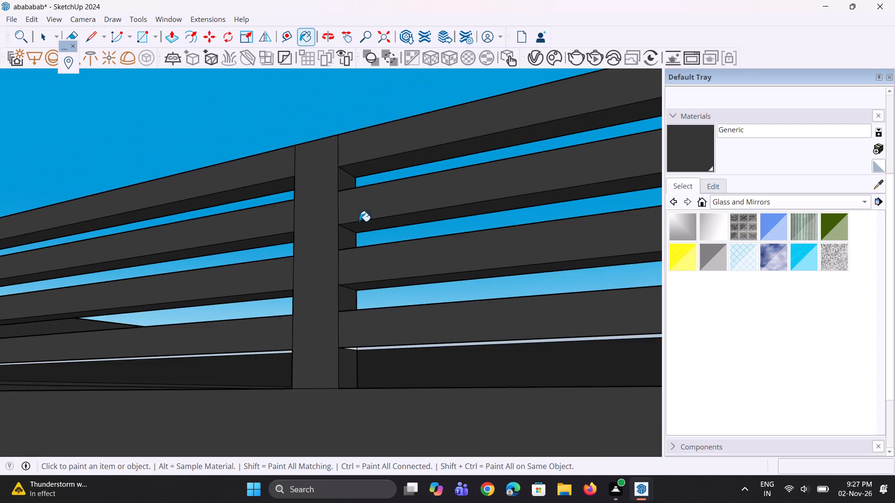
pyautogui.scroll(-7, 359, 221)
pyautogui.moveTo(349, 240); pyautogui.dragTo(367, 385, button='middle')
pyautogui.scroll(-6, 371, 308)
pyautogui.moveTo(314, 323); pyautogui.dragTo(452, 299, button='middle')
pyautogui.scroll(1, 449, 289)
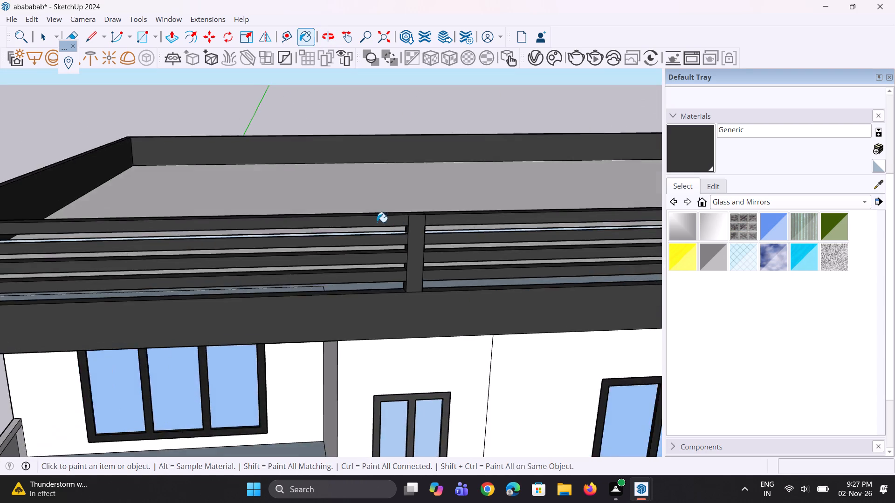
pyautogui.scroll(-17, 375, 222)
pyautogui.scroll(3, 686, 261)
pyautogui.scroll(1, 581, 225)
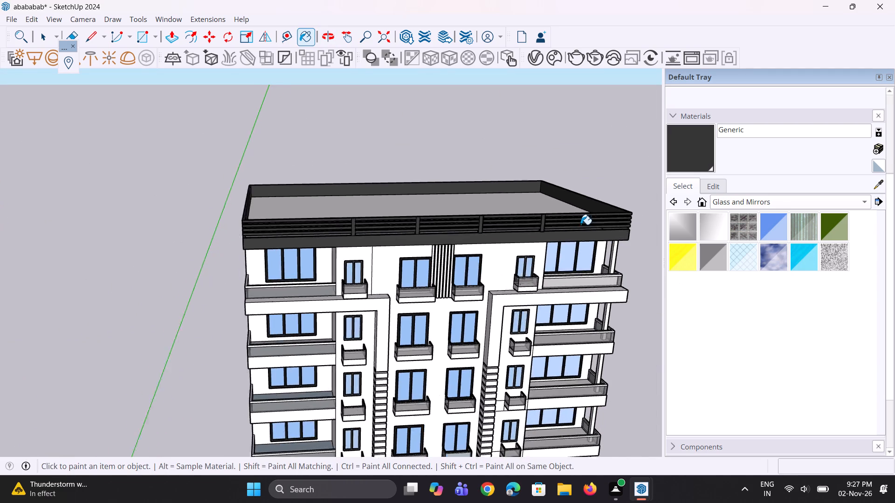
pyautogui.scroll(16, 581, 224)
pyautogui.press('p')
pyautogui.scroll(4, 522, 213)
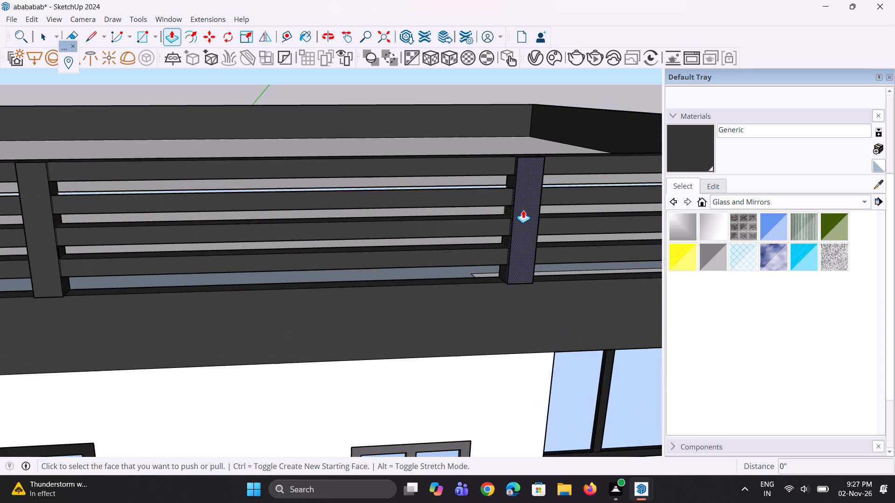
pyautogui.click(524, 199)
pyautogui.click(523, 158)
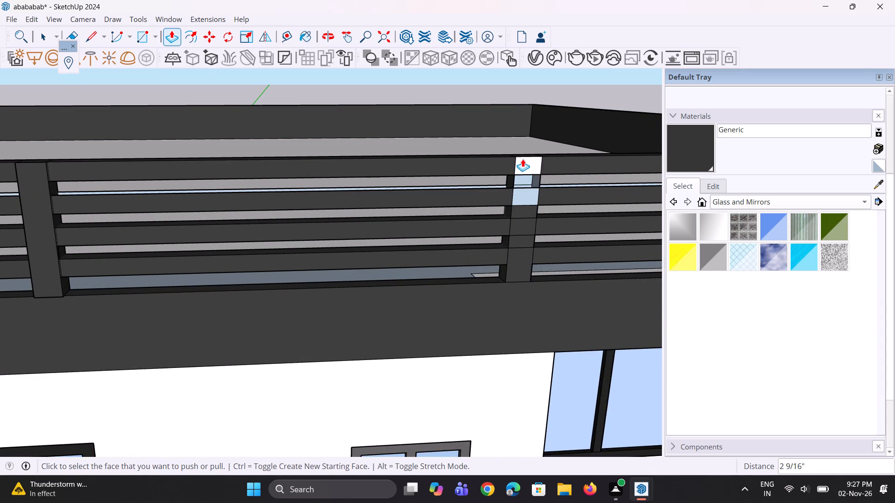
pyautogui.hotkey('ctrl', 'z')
# Push the same post's front face by 1 5/8".
pyautogui.keyDown('ctrl'); pyautogui.scroll(7, 527, 198); pyautogui.keyUp('ctrl')
pyautogui.click(527, 198)
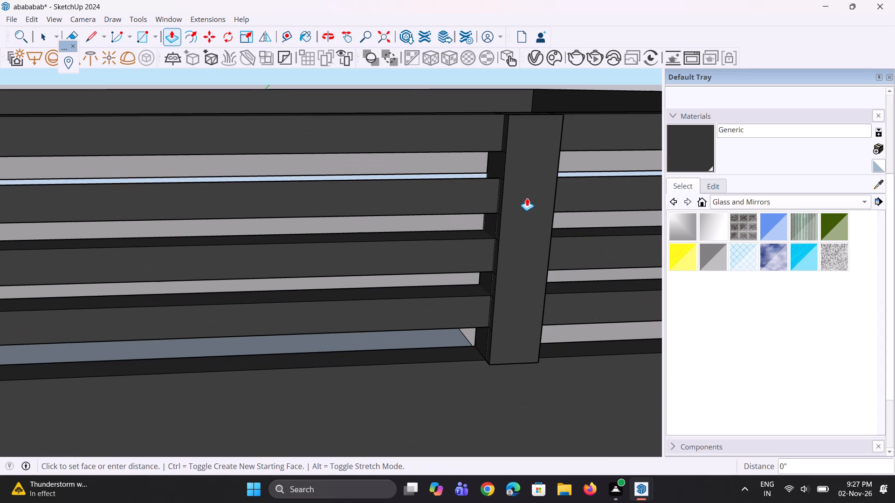
pyautogui.click(524, 196)
pyautogui.scroll(-6, 522, 194)
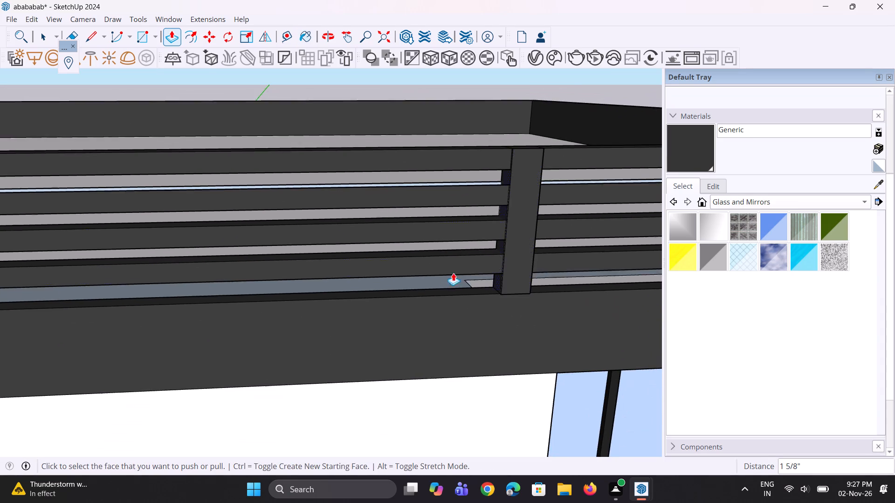
# Examine the rooftop railing, its posts and the dark band beneath them along the front facade.
pyautogui.moveTo(451, 277); pyautogui.dragTo(463, 266, button='middle')
pyautogui.scroll(-6, 467, 256)
pyautogui.middleClick(467, 256)
pyautogui.press('space')
pyautogui.scroll(-6, 438, 268)
pyautogui.press('space')
pyautogui.scroll(-6, 433, 272)
pyautogui.moveTo(436, 324); pyautogui.dragTo(448, 319, button='middle')
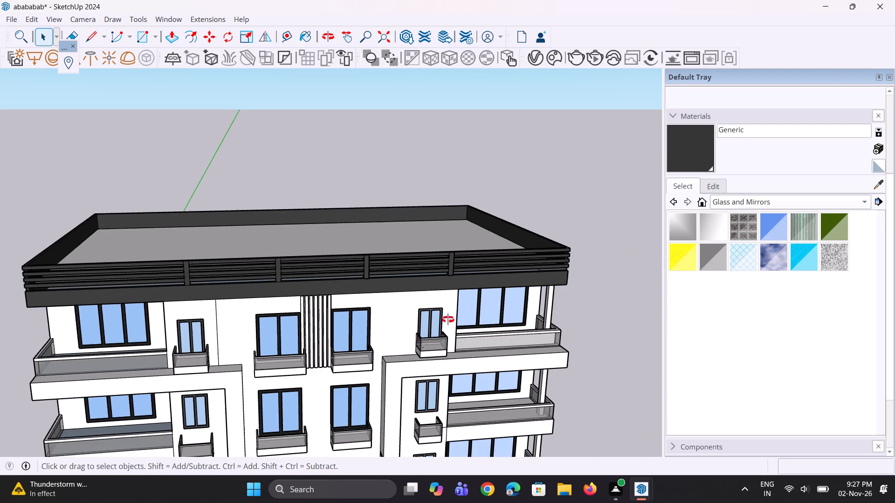
pyautogui.moveTo(448, 319); pyautogui.dragTo(459, 306, button='middle')
pyautogui.scroll(-5, 449, 234)
pyautogui.scroll(1, 444, 243)
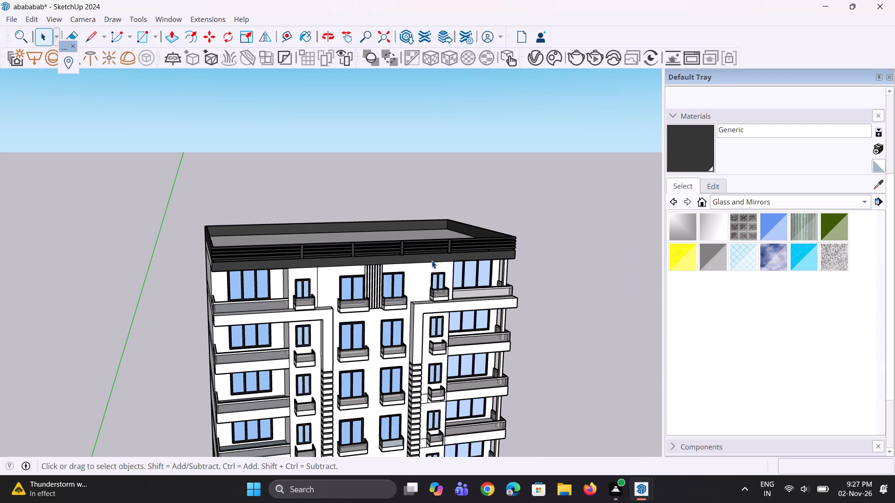
pyautogui.scroll(9, 334, 252)
pyautogui.scroll(3, 313, 306)
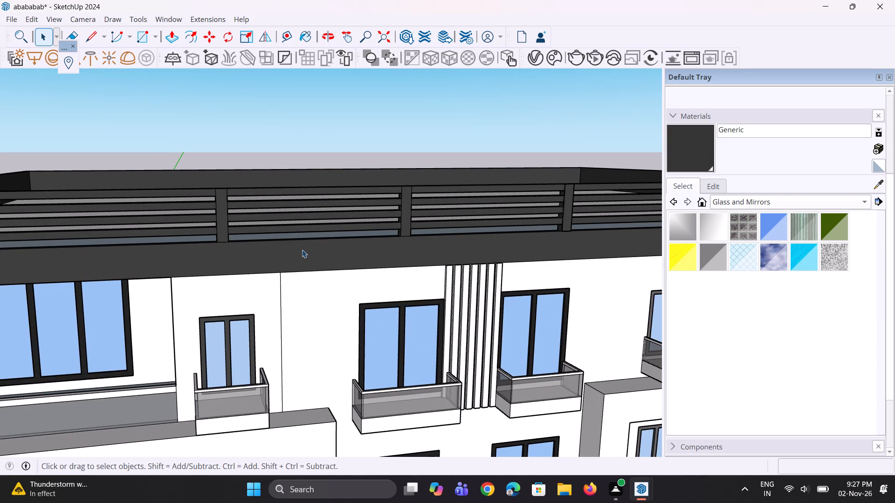
# Paint the dark front band below the rooftop railing white with Color M00 from the Colors collection.
pyautogui.click(746, 203)
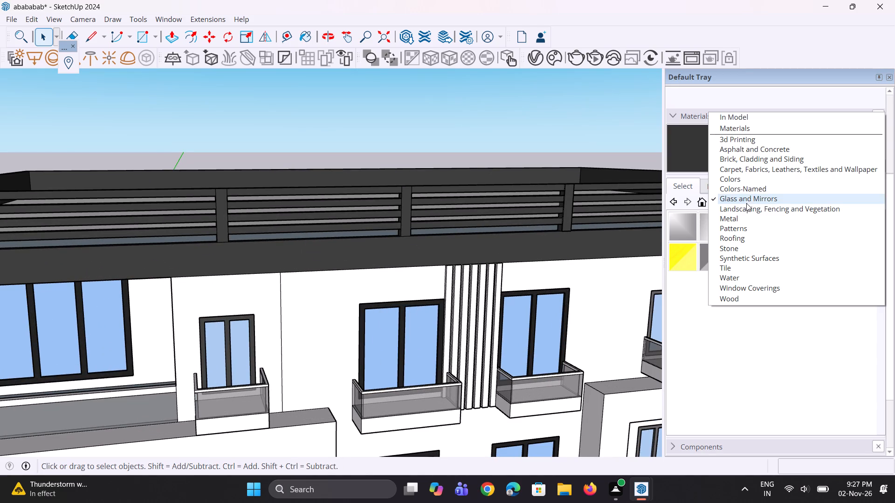
pyautogui.click(737, 182)
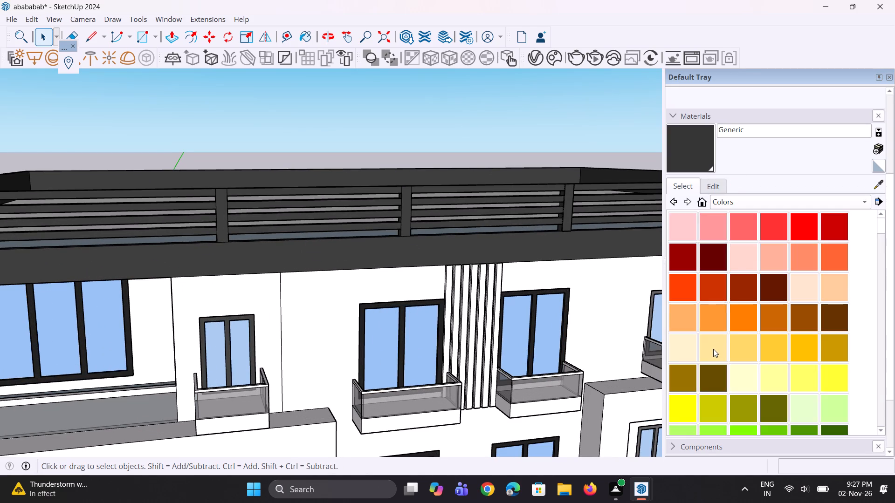
pyautogui.scroll(-16, 713, 349)
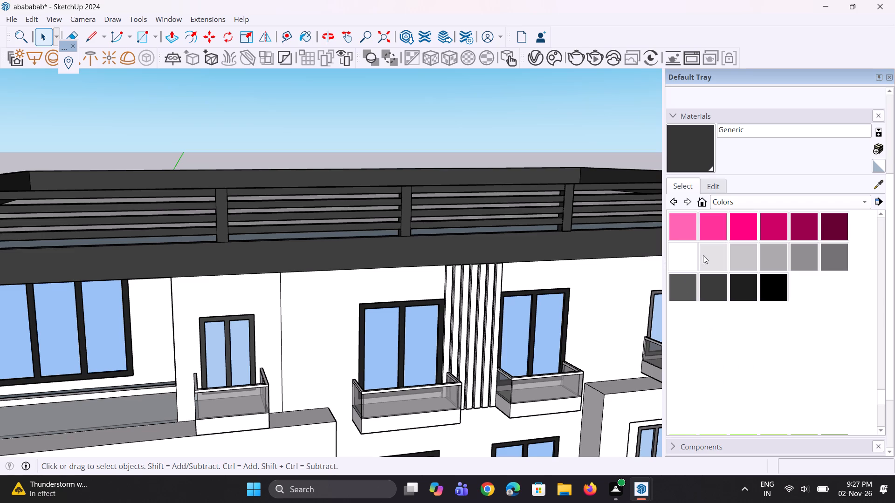
pyautogui.click(677, 257)
pyautogui.click(530, 242)
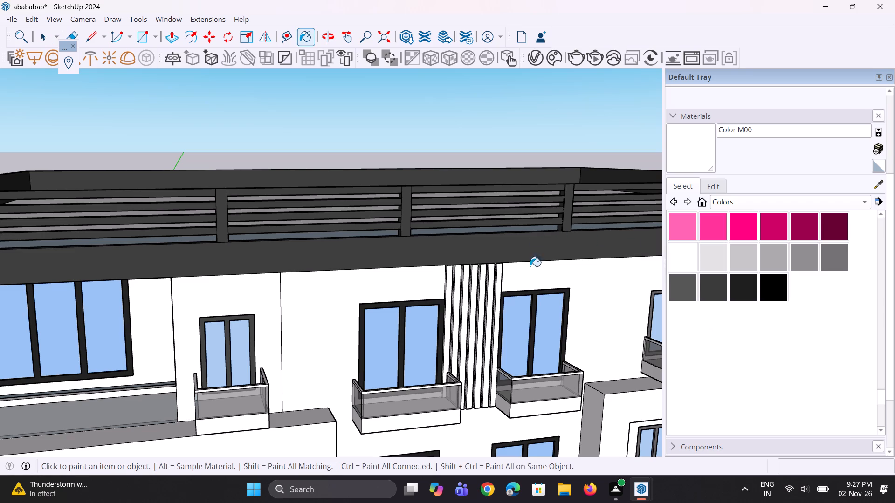
# Examine the painted band below the railing from a distance and up close.
pyautogui.scroll(-9, 536, 321)
pyautogui.moveTo(524, 313); pyautogui.dragTo(537, 222, button='middle')
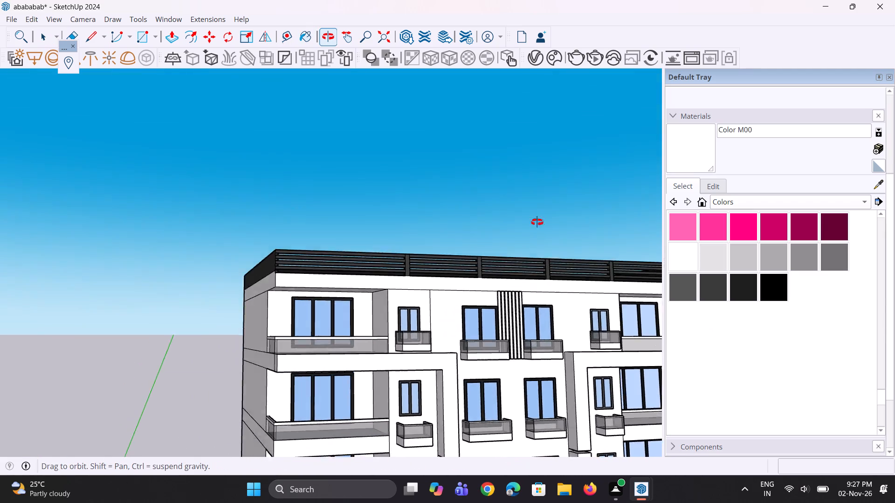
pyautogui.moveTo(537, 222); pyautogui.dragTo(508, 274, button='middle')
pyautogui.scroll(2, 461, 279)
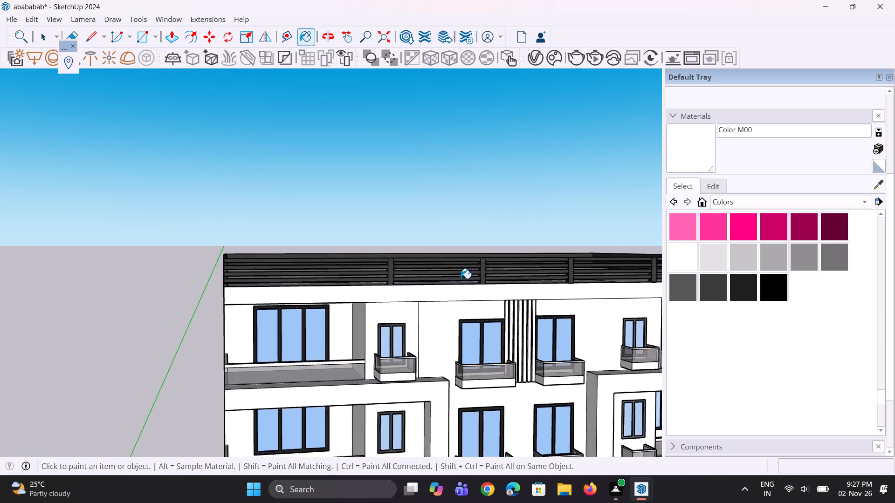
pyautogui.scroll(10, 461, 280)
pyautogui.scroll(-4, 452, 302)
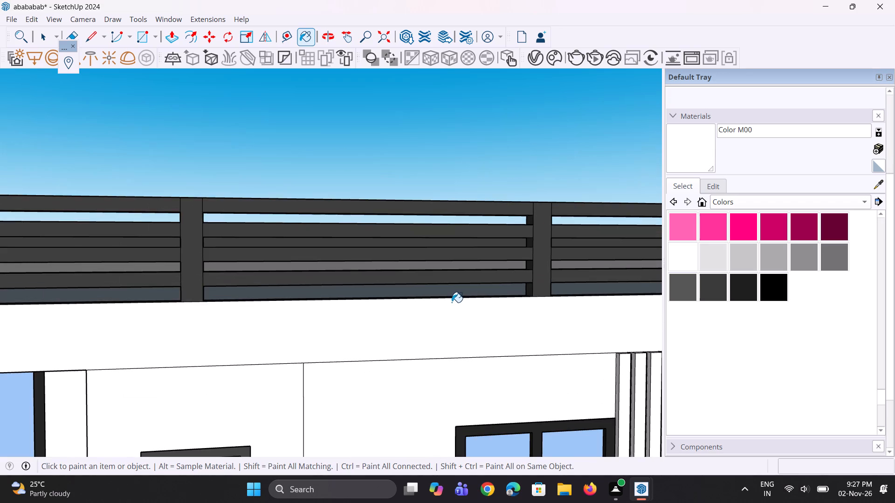
pyautogui.moveTo(452, 305); pyautogui.dragTo(466, 327, button='middle')
# Draw a narrow upright rectangle about 6 9/16" by 3' 11/16" on the white band, spanning from its top edge to its bottom edge.
pyautogui.press('space')
pyautogui.press('l')
pyautogui.press('r')
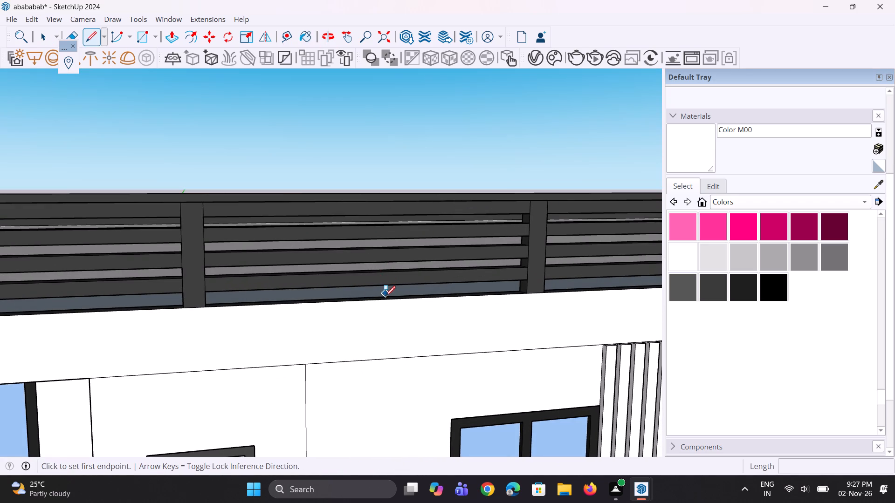
pyautogui.scroll(3, 385, 296)
pyautogui.scroll(-16, 401, 425)
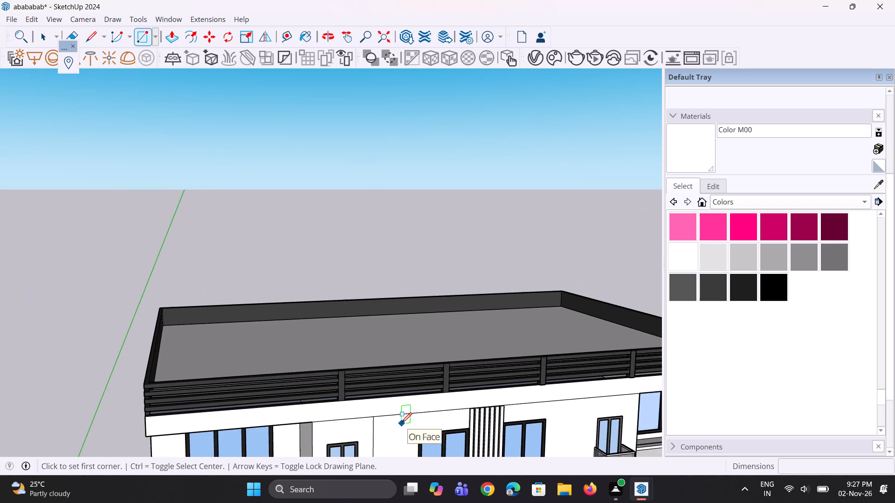
pyautogui.scroll(-2, 394, 381)
pyautogui.scroll(10, 400, 400)
pyautogui.scroll(1, 224, 502)
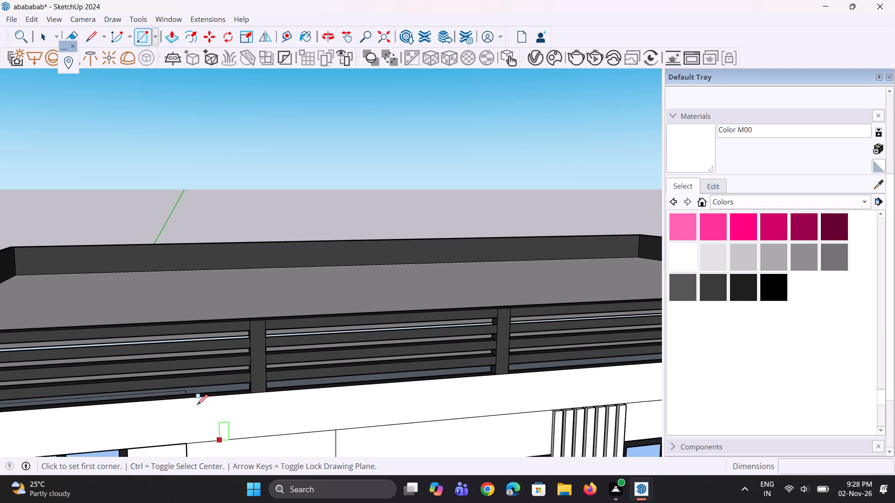
pyautogui.scroll(-4, 216, 255)
pyautogui.scroll(3, 310, 338)
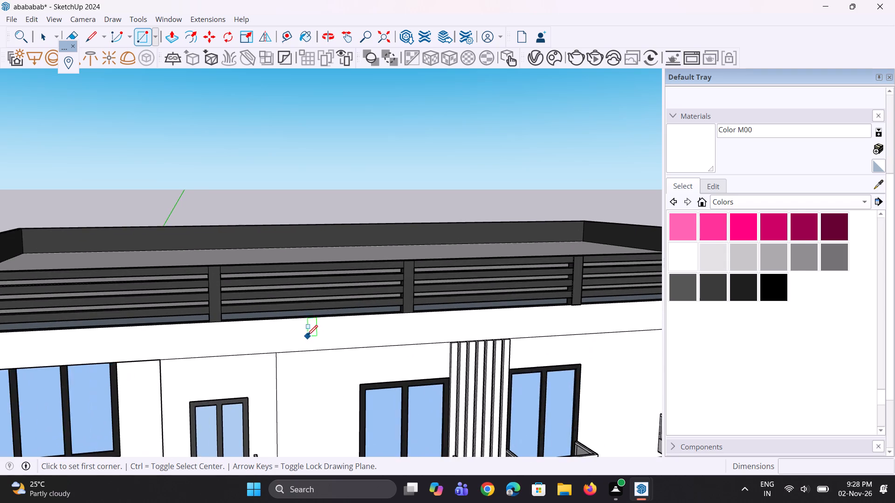
pyautogui.scroll(1, 307, 335)
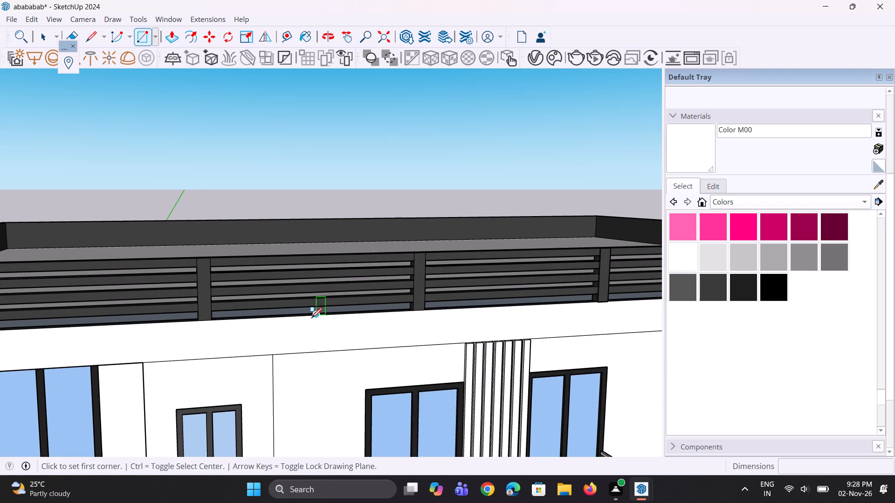
pyautogui.click(313, 318)
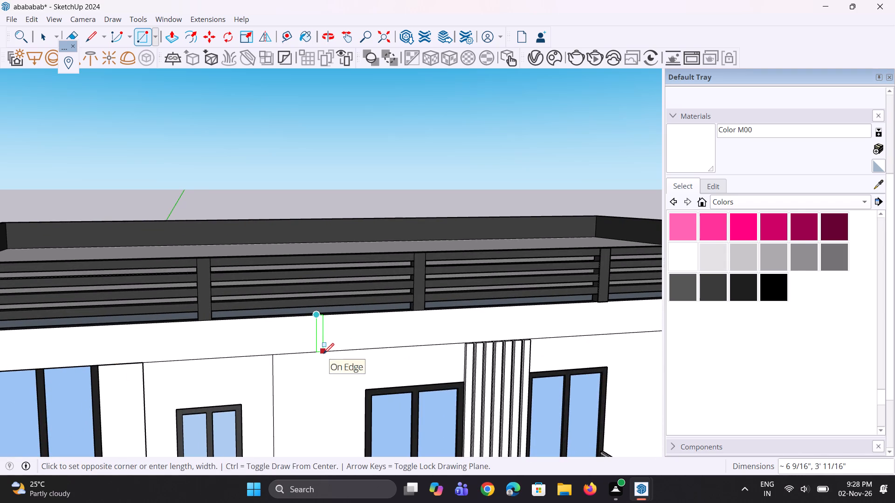
pyautogui.click(324, 353)
# Copy the narrow strip face sideways along the band at about 1' 15/16" spacing and array it 25 times.
pyautogui.moveTo(325, 337); pyautogui.dragTo(328, 361, button='middle')
pyautogui.scroll(3, 299, 316)
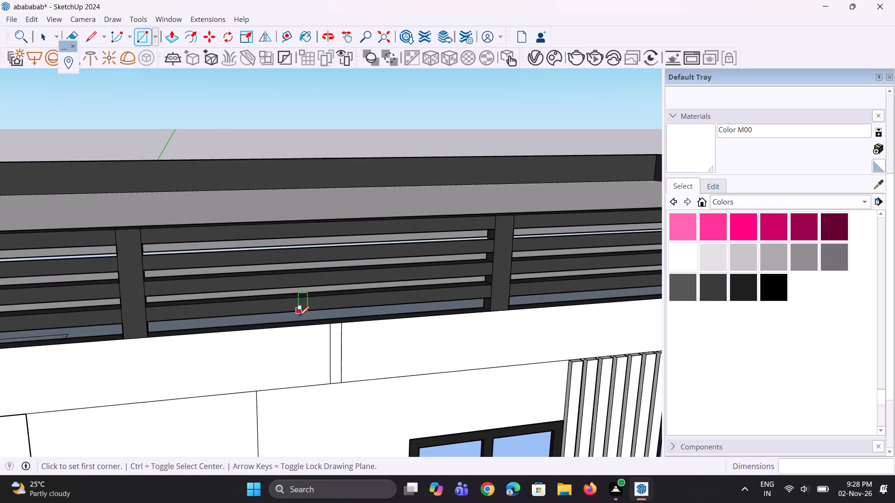
pyautogui.scroll(4, 299, 316)
pyautogui.press('space')
pyautogui.press('space')
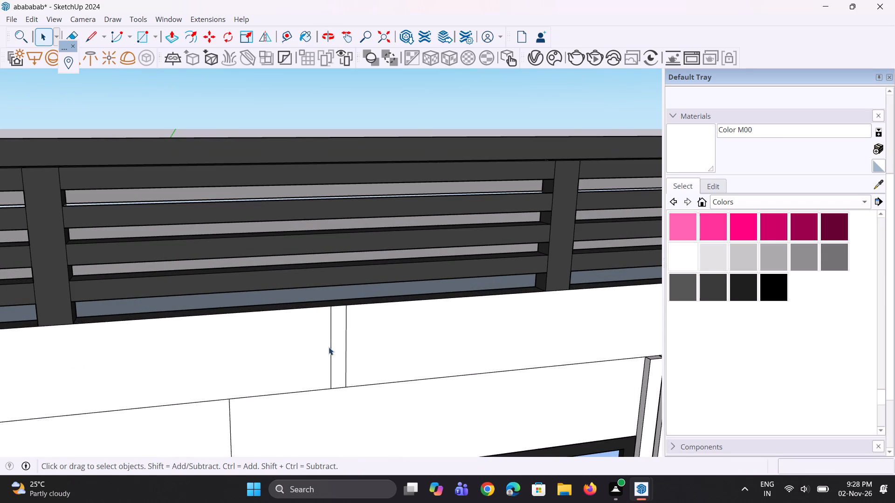
pyautogui.scroll(-5, 318, 342)
pyautogui.scroll(3, 330, 352)
pyautogui.click(330, 351)
pyautogui.press('m')
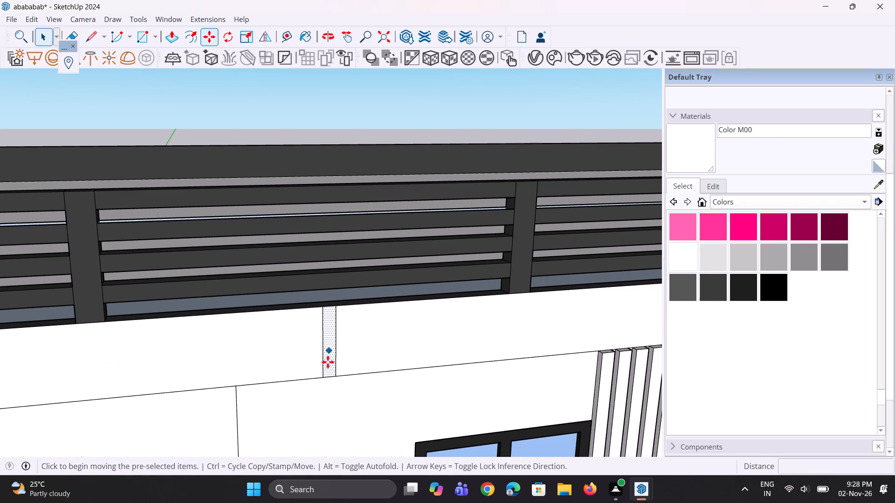
pyautogui.scroll(2, 326, 366)
pyautogui.click(326, 366)
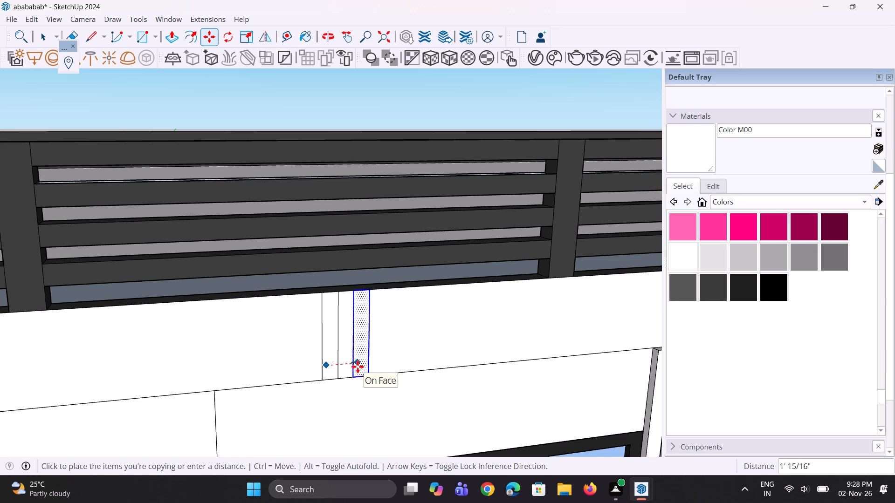
pyautogui.click(358, 367)
pyautogui.write('*25')
pyautogui.press('Return')
pyautogui.scroll(-14, 275, 333)
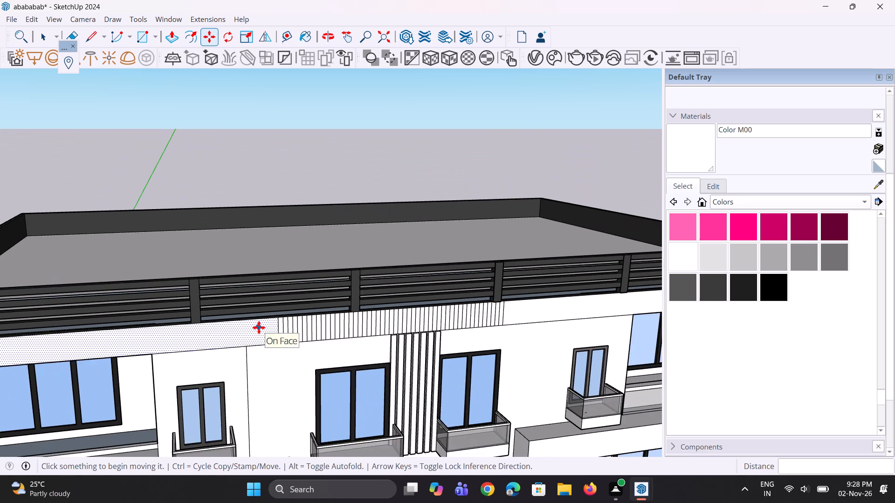
# Undo the 25-copy strip array on the white band, leaving only the original strip.
pyautogui.moveTo(290, 357); pyautogui.dragTo(250, 294, button='middle')
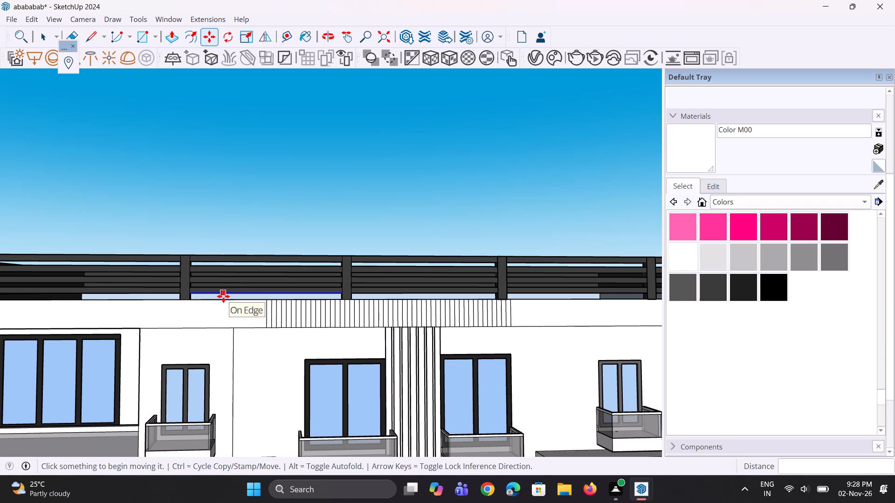
pyautogui.hotkey('ctrl', 'z')
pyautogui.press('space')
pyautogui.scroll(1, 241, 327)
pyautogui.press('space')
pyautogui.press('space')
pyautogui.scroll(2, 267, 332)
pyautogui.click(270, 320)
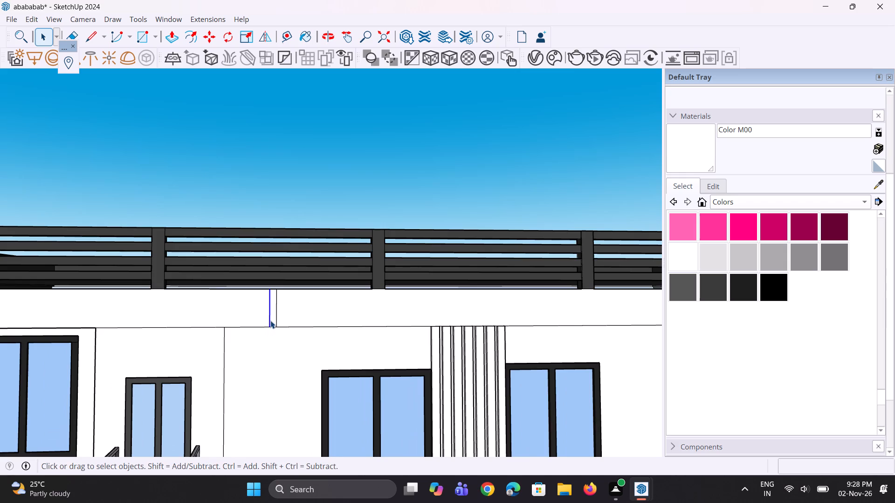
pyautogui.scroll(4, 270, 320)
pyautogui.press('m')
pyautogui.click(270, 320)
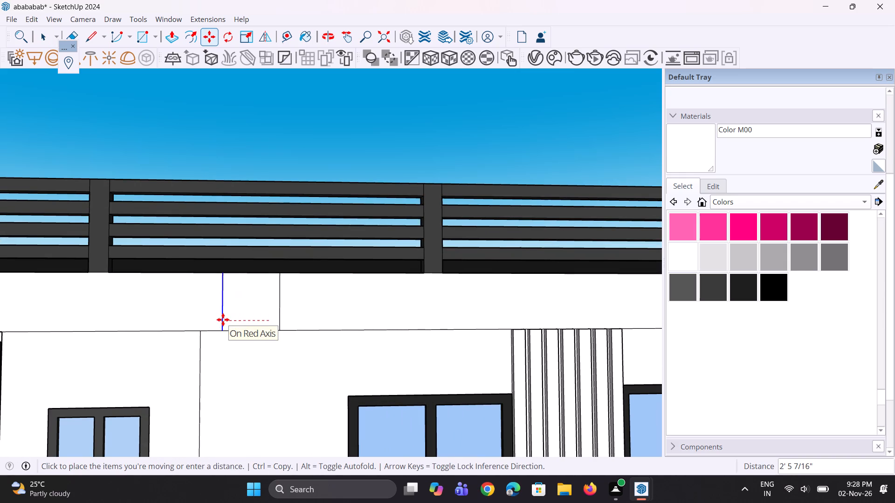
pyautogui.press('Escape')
# Move the narrow strip face about 3' 6 9/16" along the band to line up with the vertical wall edge beneath it.
pyautogui.scroll(3, 296, 307)
pyautogui.press('space')
pyautogui.press('space')
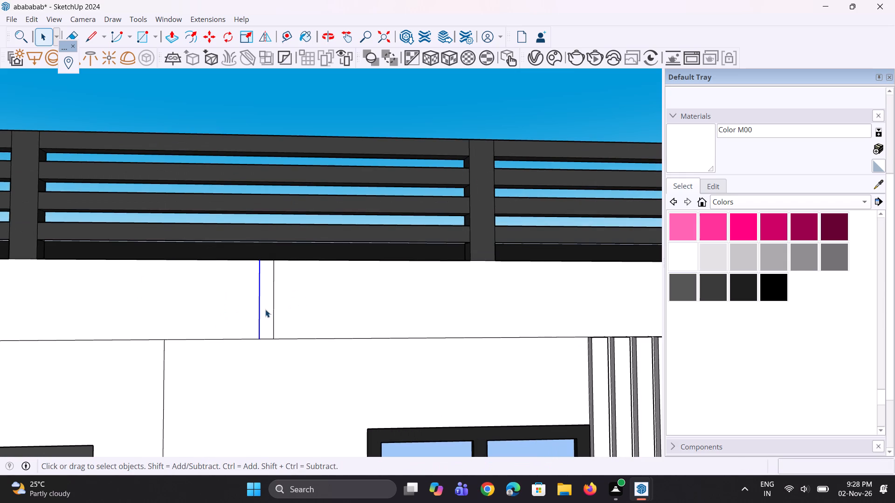
pyautogui.click(265, 309)
pyautogui.scroll(3, 265, 309)
pyautogui.press('m')
pyautogui.click(265, 309)
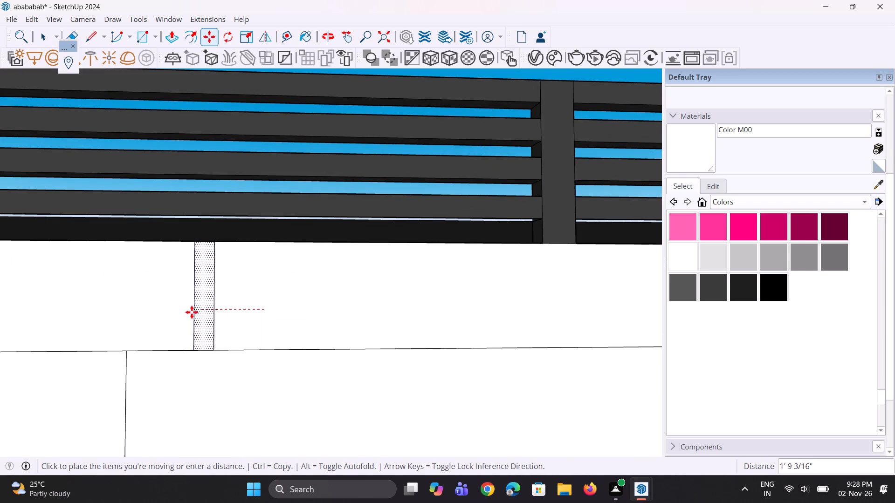
pyautogui.click(136, 318)
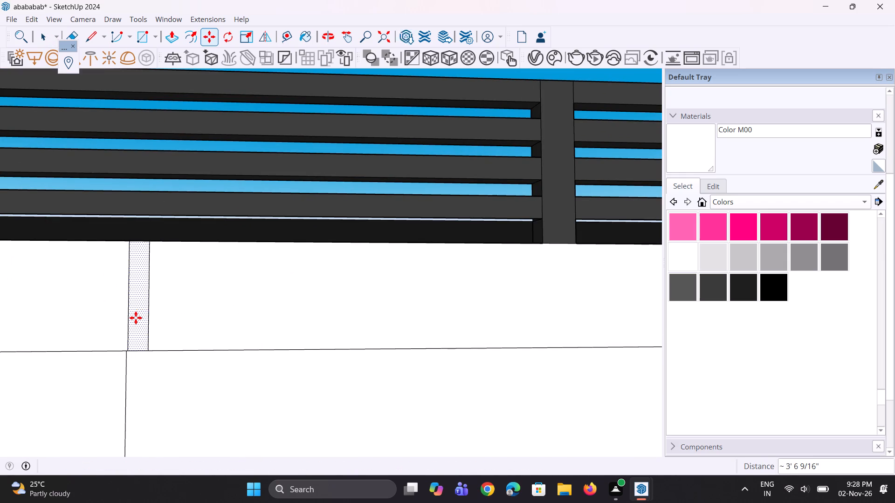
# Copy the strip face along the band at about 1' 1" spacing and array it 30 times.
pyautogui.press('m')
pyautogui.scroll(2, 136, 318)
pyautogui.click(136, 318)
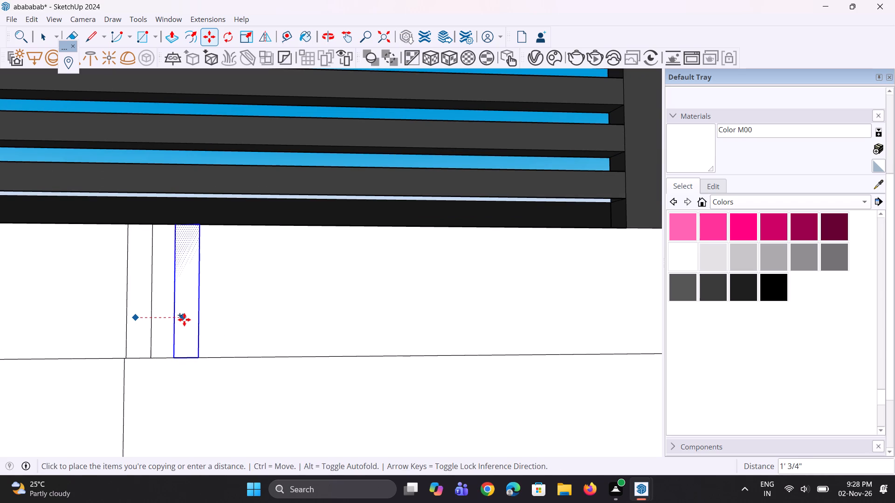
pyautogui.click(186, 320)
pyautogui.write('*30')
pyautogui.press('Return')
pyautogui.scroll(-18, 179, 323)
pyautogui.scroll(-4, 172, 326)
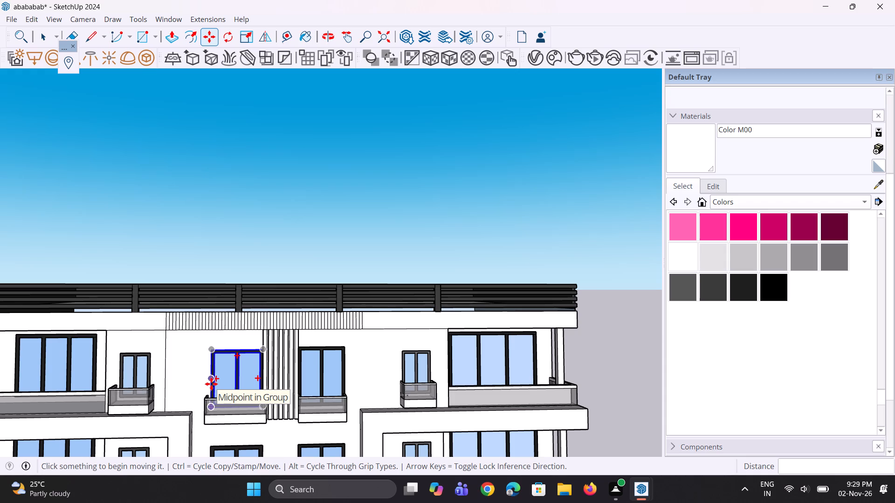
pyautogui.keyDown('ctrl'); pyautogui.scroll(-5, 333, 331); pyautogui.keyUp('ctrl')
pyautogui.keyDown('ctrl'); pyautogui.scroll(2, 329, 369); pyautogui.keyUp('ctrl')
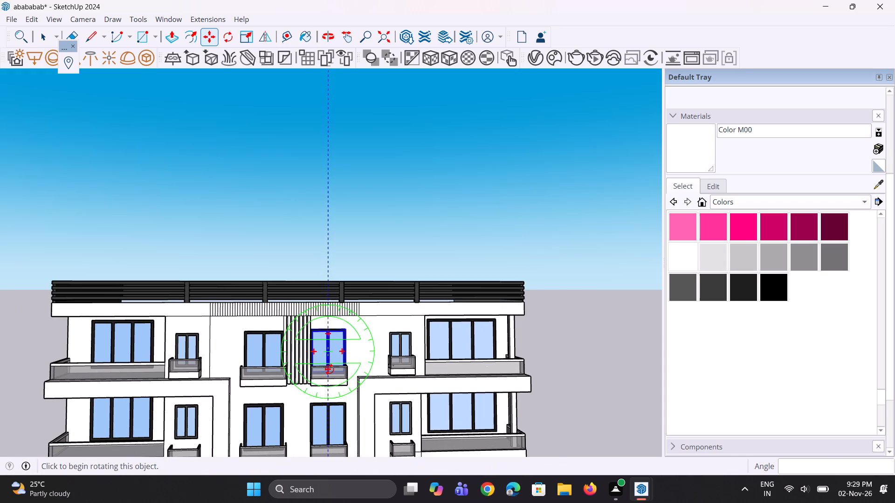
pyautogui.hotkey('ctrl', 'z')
# Copy the strip face along the band toward the centre windows at about 1' 4" spacing and array it 45 times.
pyautogui.press('space')
pyautogui.scroll(3, 212, 328)
pyautogui.press('space')
pyautogui.press('space')
pyautogui.scroll(3, 200, 285)
pyautogui.press('space')
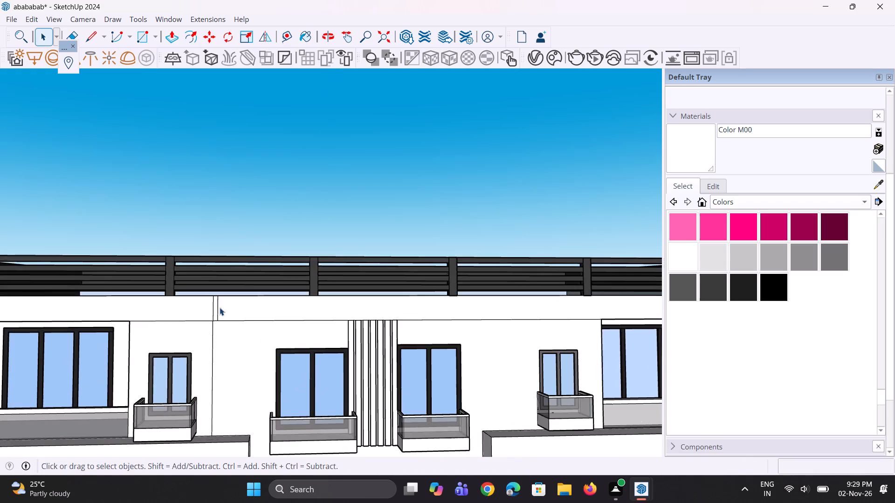
pyautogui.press('space')
pyautogui.scroll(4, 240, 318)
pyautogui.press('space')
pyautogui.press('space')
pyautogui.scroll(3, 218, 313)
pyautogui.click(197, 303)
pyautogui.scroll(3, 197, 306)
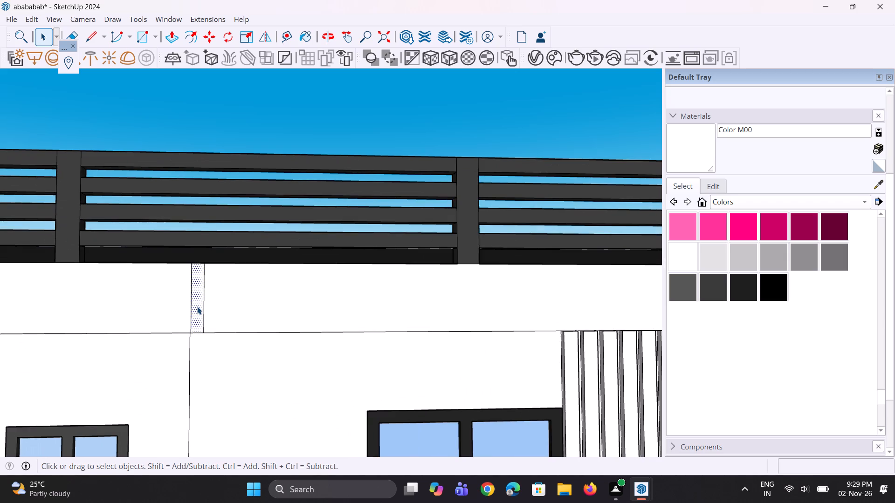
pyautogui.press('m')
pyautogui.scroll(3, 197, 306)
pyautogui.click(197, 306)
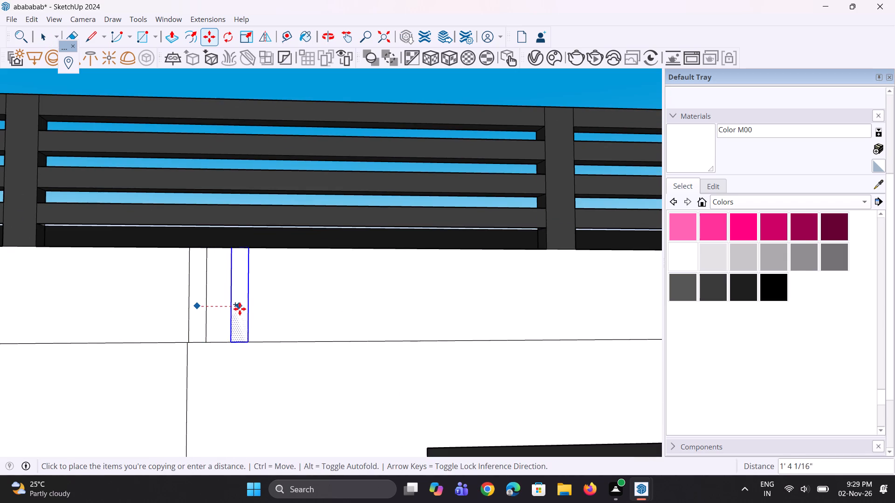
pyautogui.click(244, 309)
pyautogui.write('*45')
pyautogui.press('Return')
pyautogui.scroll(-8, 201, 316)
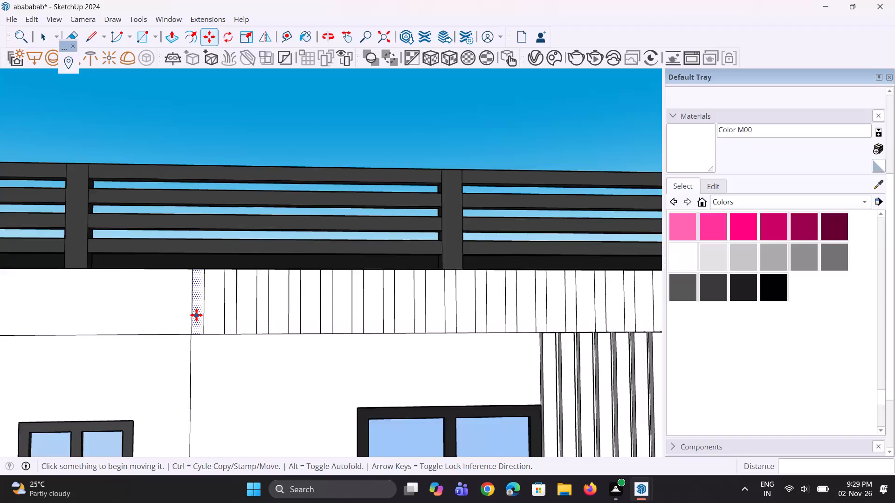
pyautogui.scroll(-15, 196, 315)
# Erase the outermost strip lines at the far end of the band, from the roof corner back over the three-pane window.
pyautogui.press('space')
pyautogui.press('space')
pyautogui.scroll(4, 670, 313)
pyautogui.press('space')
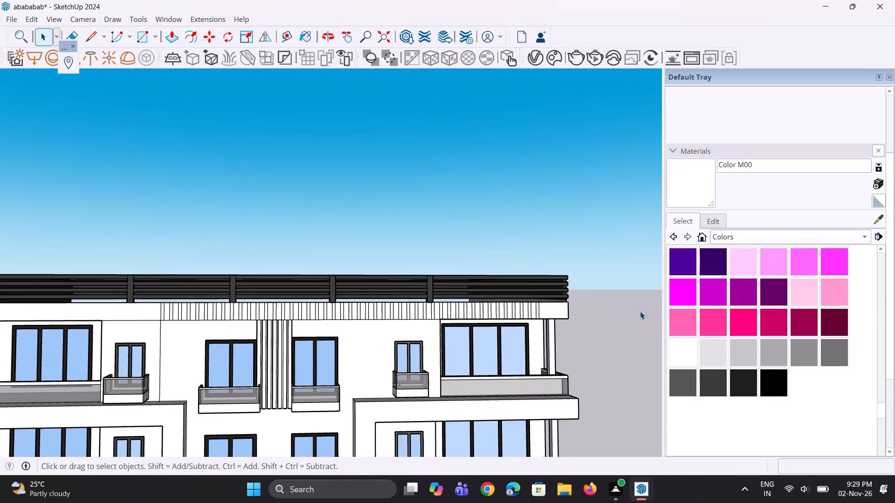
pyautogui.scroll(12, 530, 316)
pyautogui.press('e')
pyautogui.moveTo(551, 311); pyautogui.dragTo(481, 325)
pyautogui.moveTo(477, 319); pyautogui.dragTo(450, 320)
pyautogui.moveTo(434, 320); pyautogui.dragTo(404, 328)
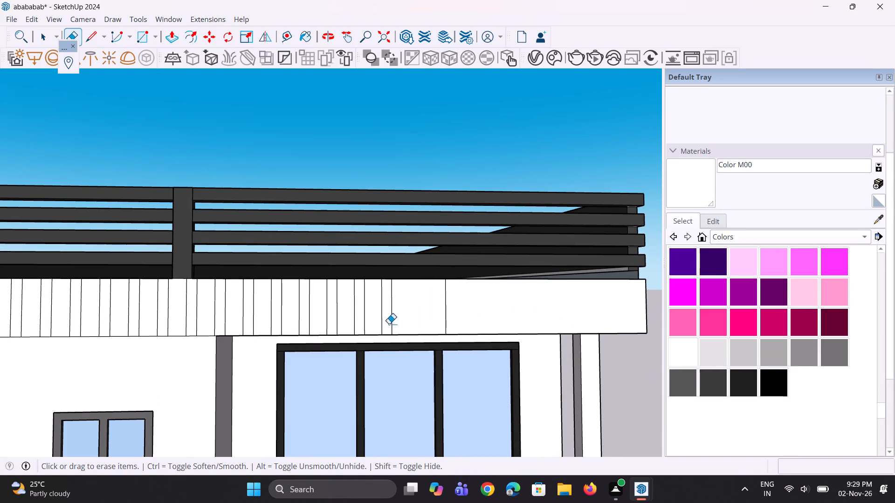
pyautogui.moveTo(388, 323); pyautogui.dragTo(380, 320)
pyautogui.click(366, 318)
pyautogui.click(356, 319)
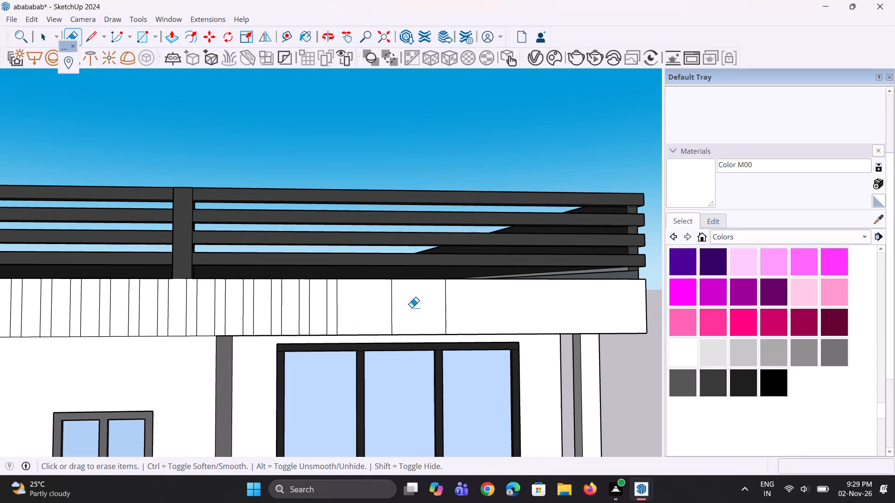
pyautogui.moveTo(403, 311); pyautogui.dragTo(385, 317)
pyautogui.moveTo(443, 303); pyautogui.dragTo(451, 306)
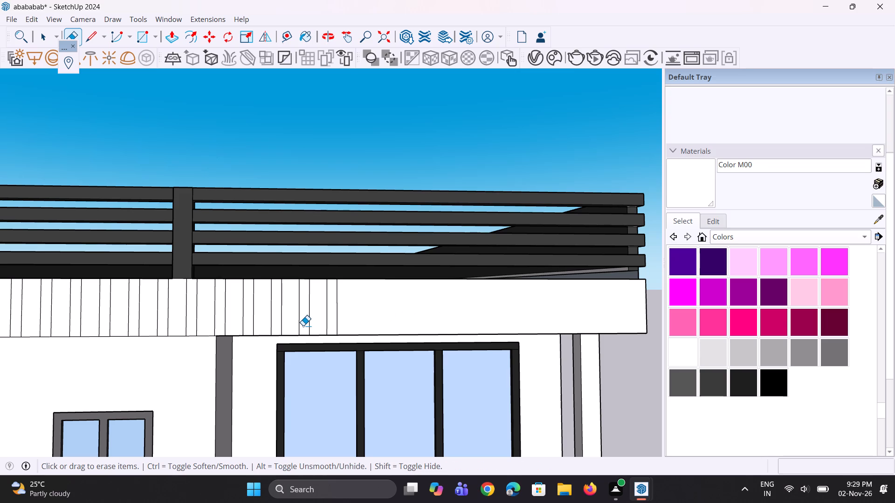
# Erase the remaining strip lines above the three-pane window, back to the last railing post.
pyautogui.doubleClick(303, 325)
pyautogui.click(299, 321)
pyautogui.click(307, 319)
pyautogui.moveTo(315, 320); pyautogui.dragTo(316, 320)
pyautogui.moveTo(316, 320); pyautogui.dragTo(337, 319)
pyautogui.click(295, 318)
pyautogui.moveTo(315, 320); pyautogui.dragTo(302, 317)
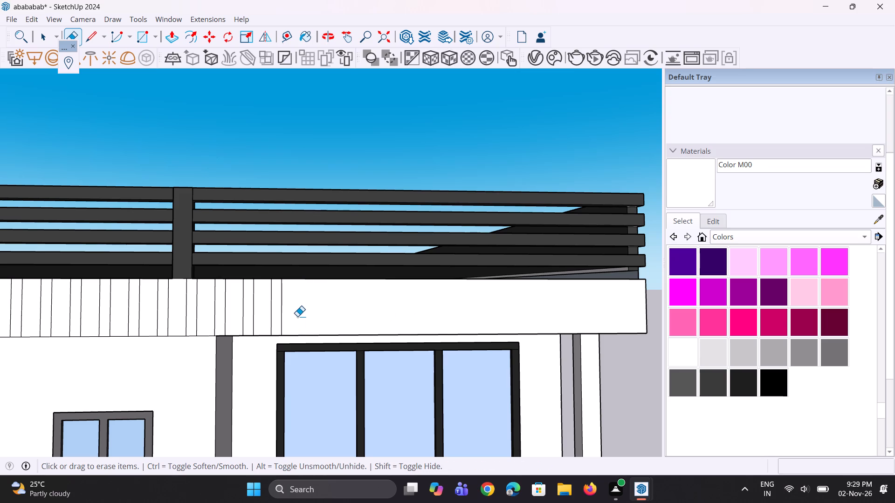
pyautogui.moveTo(296, 316); pyautogui.dragTo(276, 323)
pyautogui.scroll(-5, 285, 340)
pyautogui.scroll(2, 249, 335)
pyautogui.click(283, 330)
pyautogui.moveTo(280, 327); pyautogui.dragTo(233, 320)
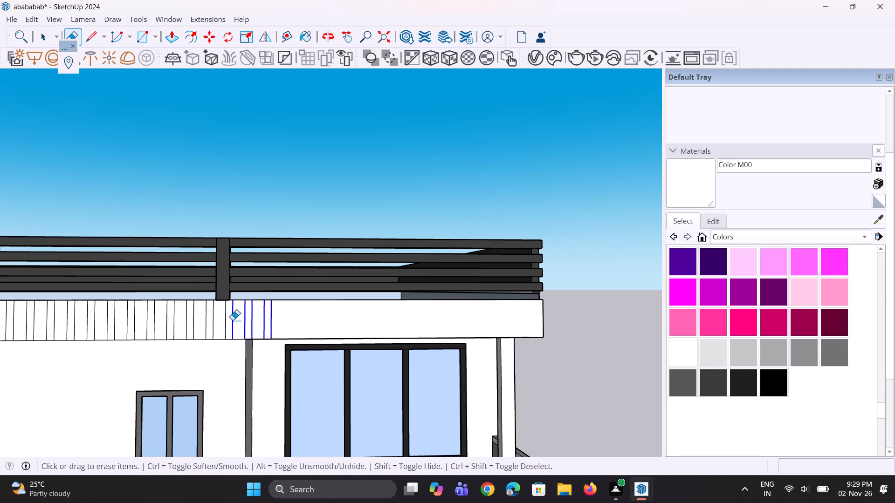
pyautogui.moveTo(233, 320); pyautogui.dragTo(227, 323)
pyautogui.scroll(-2, 315, 410)
pyautogui.scroll(3, 306, 411)
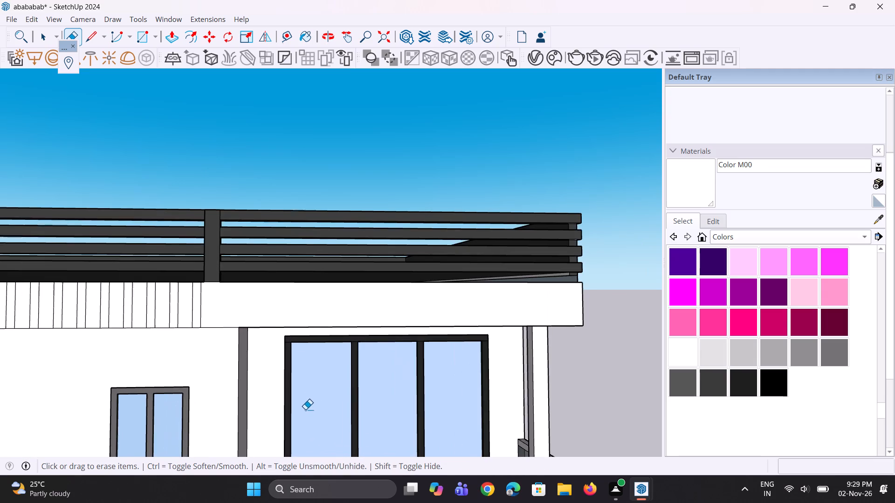
# Erase the end strip lines beside the last railing post so the row stops short of the post.
pyautogui.moveTo(303, 408); pyautogui.dragTo(322, 408, button='middle')
pyautogui.scroll(-4, 323, 407)
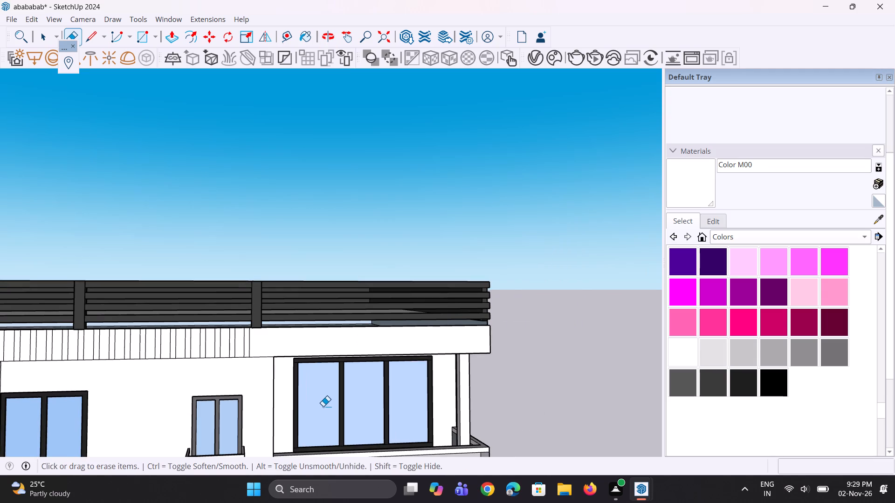
pyautogui.scroll(3, 228, 340)
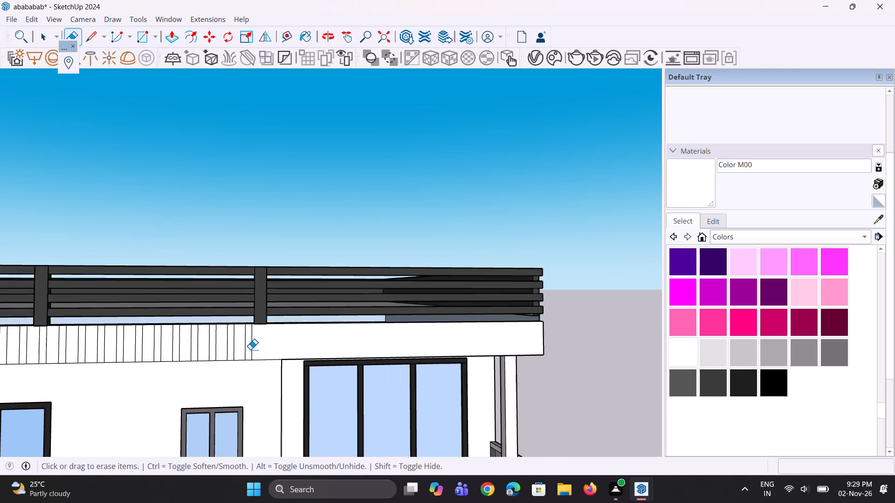
pyautogui.scroll(2, 250, 349)
pyautogui.moveTo(250, 349); pyautogui.dragTo(239, 347)
pyautogui.scroll(2, 226, 349)
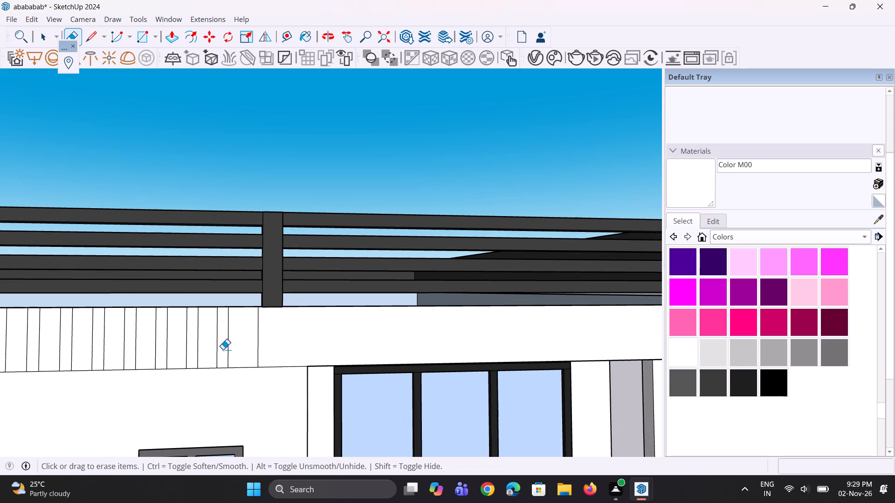
pyautogui.moveTo(223, 349); pyautogui.dragTo(234, 348)
pyautogui.click(258, 348)
pyautogui.scroll(-5, 338, 384)
pyautogui.scroll(3, 177, 337)
pyautogui.scroll(2, 317, 372)
pyautogui.moveTo(317, 373); pyautogui.dragTo(277, 364)
# Examine the trimmed row of strips on the band up close and from above the building.
pyautogui.scroll(-6, 315, 416)
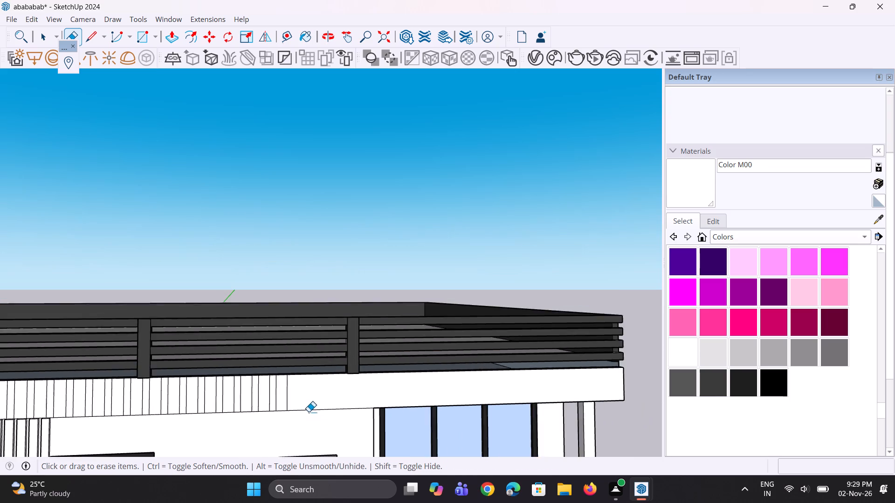
pyautogui.scroll(-7, 309, 412)
pyautogui.scroll(7, 302, 428)
pyautogui.scroll(-2, 298, 412)
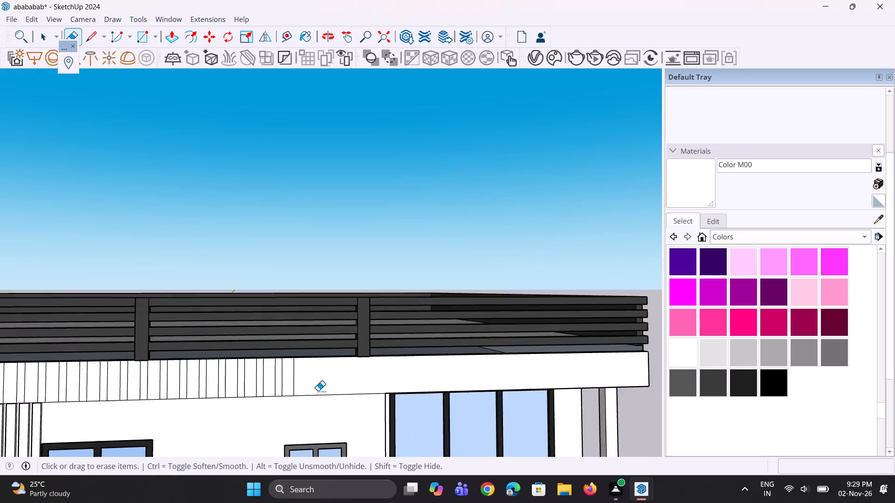
pyautogui.scroll(-2, 318, 391)
pyautogui.scroll(-6, 346, 357)
pyautogui.moveTo(314, 366); pyautogui.dragTo(367, 488, button='middle')
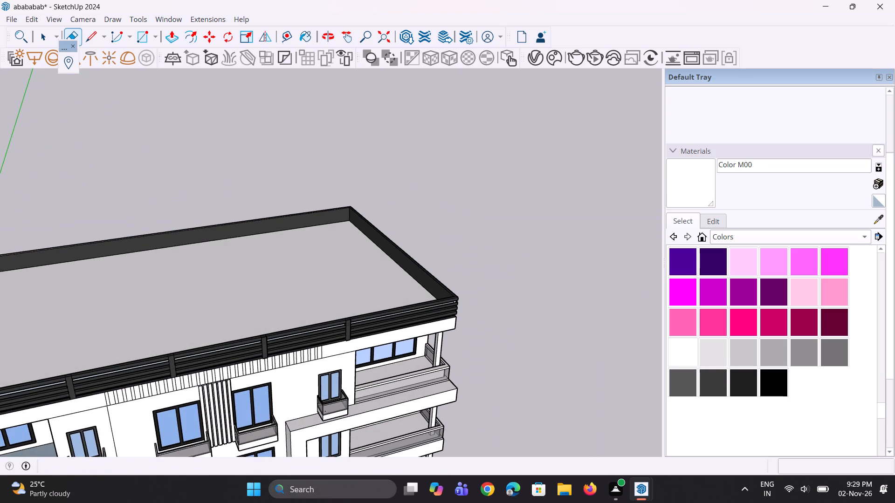
pyautogui.scroll(4, 177, 474)
pyautogui.scroll(1, 147, 398)
pyautogui.scroll(-8, 256, 268)
pyautogui.scroll(5, 64, 321)
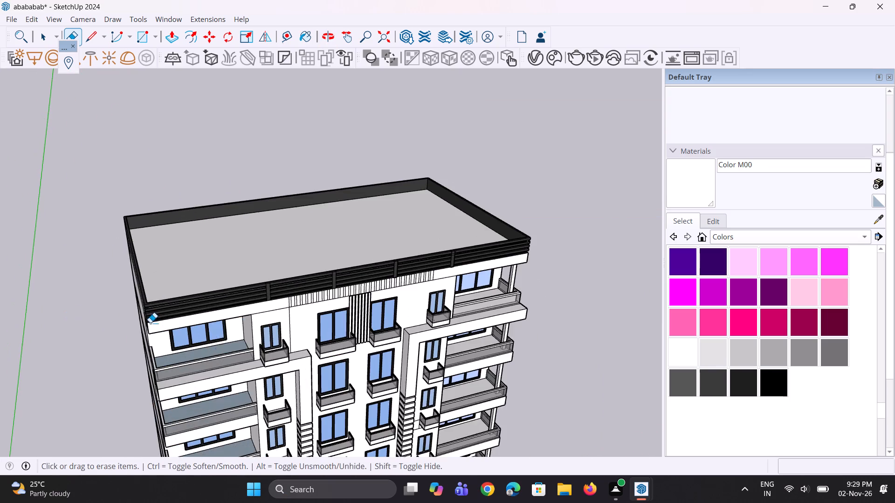
# Push/Pull the first strip face at the start of the row outward by 8".
pyautogui.scroll(4, 306, 366)
pyautogui.press('p')
pyautogui.scroll(4, 312, 365)
pyautogui.scroll(4, 289, 179)
pyautogui.scroll(3, 259, 221)
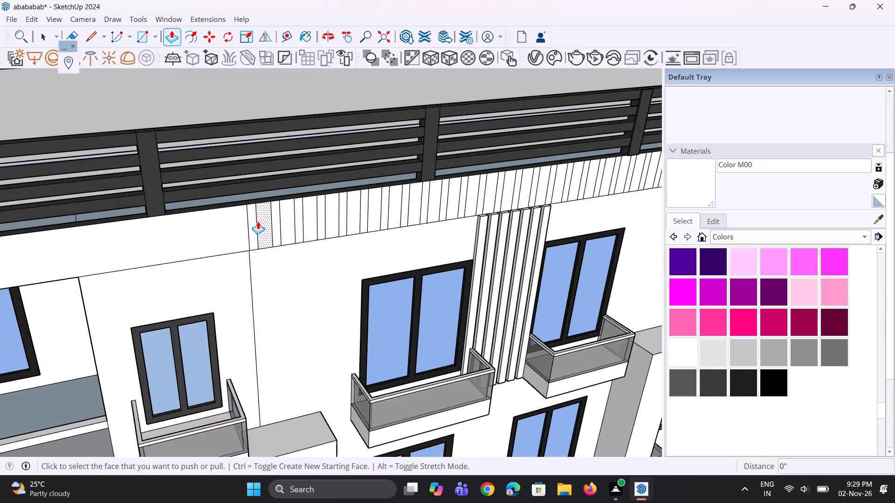
pyautogui.scroll(1, 258, 221)
pyautogui.click(249, 221)
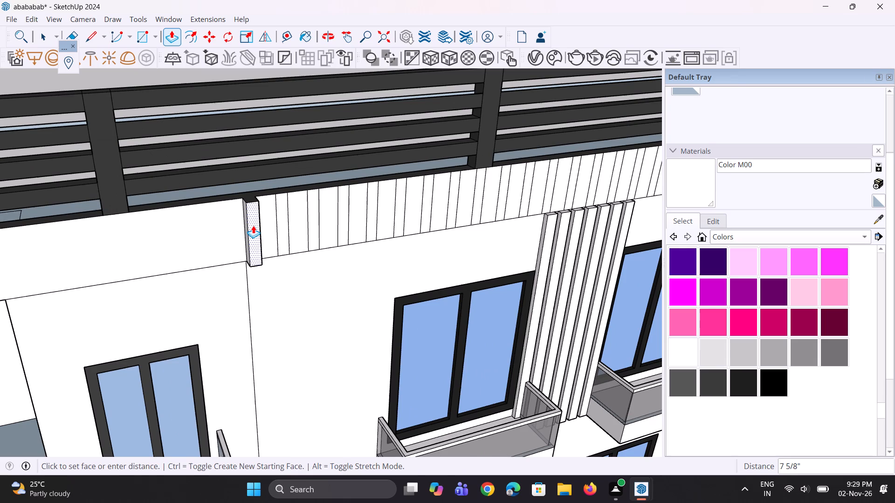
pyautogui.click(254, 225)
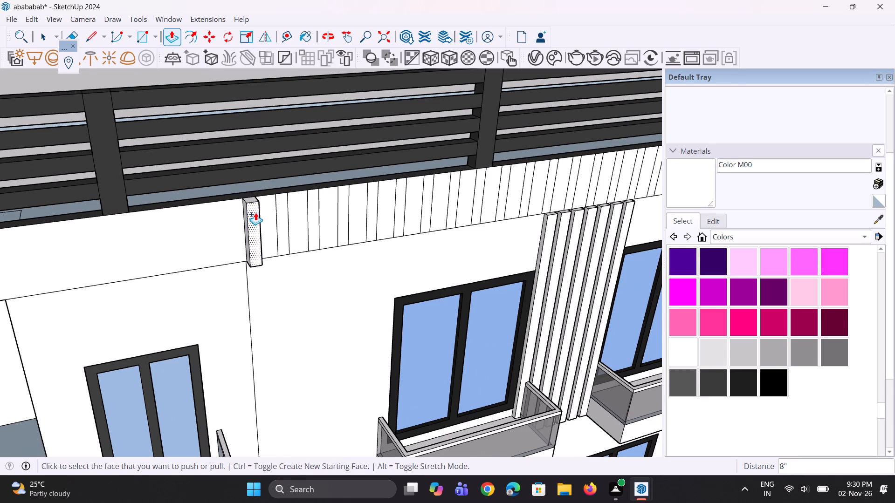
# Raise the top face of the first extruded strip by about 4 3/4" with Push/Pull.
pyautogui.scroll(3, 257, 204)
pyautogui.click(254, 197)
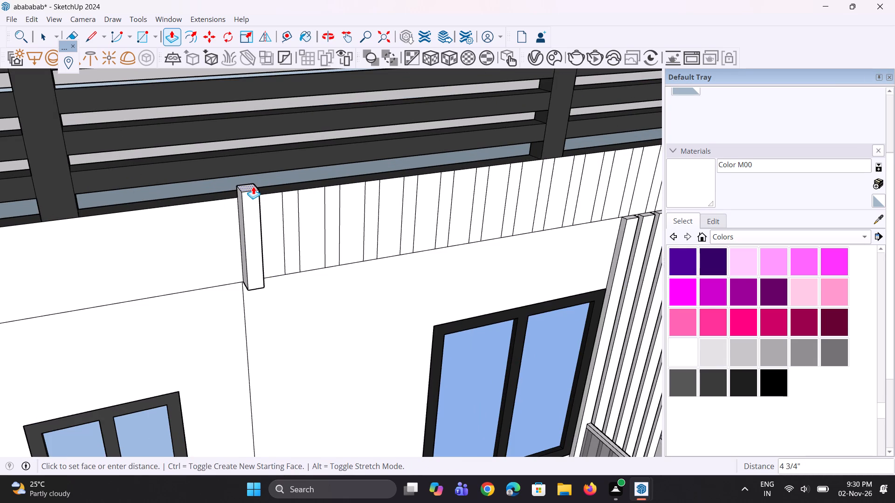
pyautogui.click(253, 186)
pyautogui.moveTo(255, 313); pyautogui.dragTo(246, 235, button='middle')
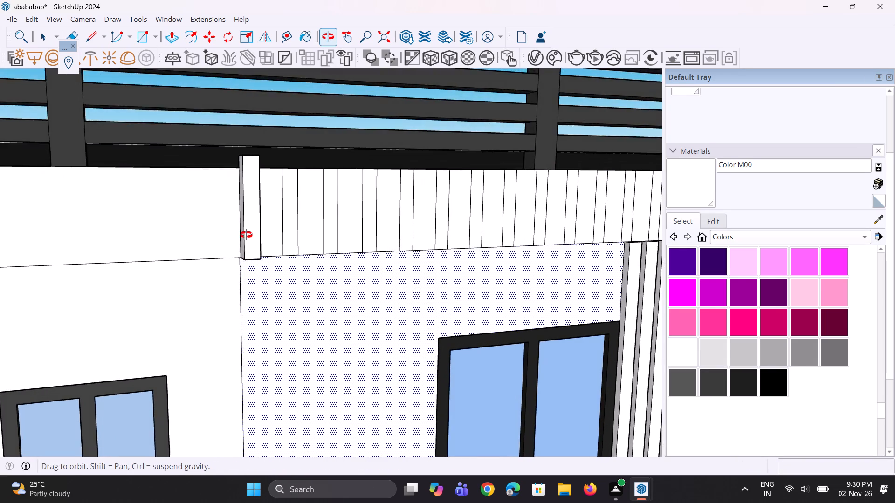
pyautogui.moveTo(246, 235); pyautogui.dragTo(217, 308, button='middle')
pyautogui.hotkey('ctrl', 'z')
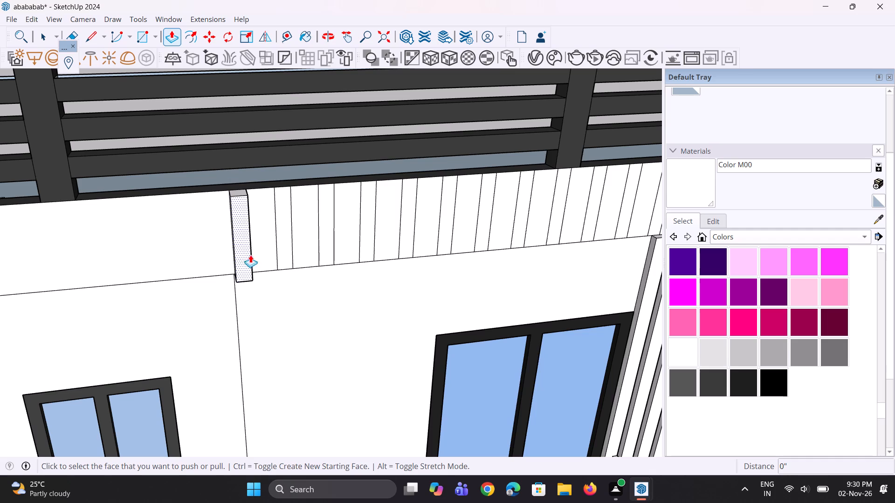
# Push/Pull the second through fifth strip faces in the row outward by 8" to match the first strip.
pyautogui.click(280, 212)
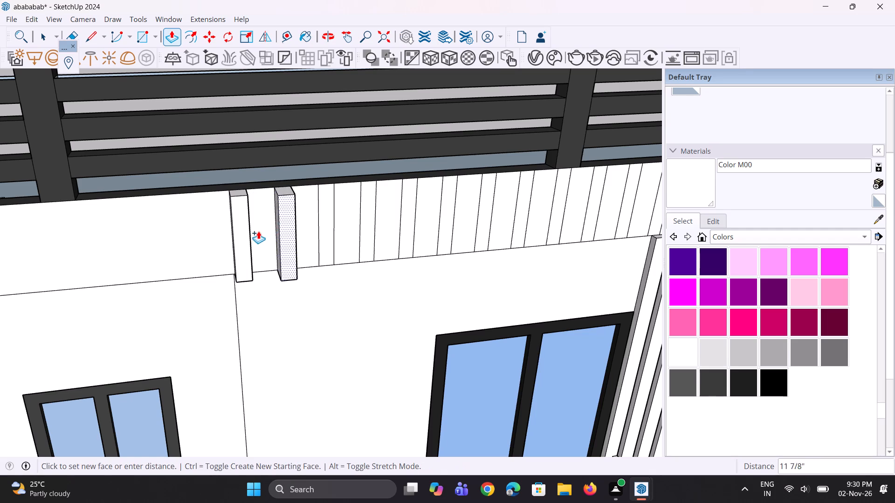
pyautogui.click(250, 233)
pyautogui.scroll(3, 322, 218)
pyautogui.doubleClick(323, 219)
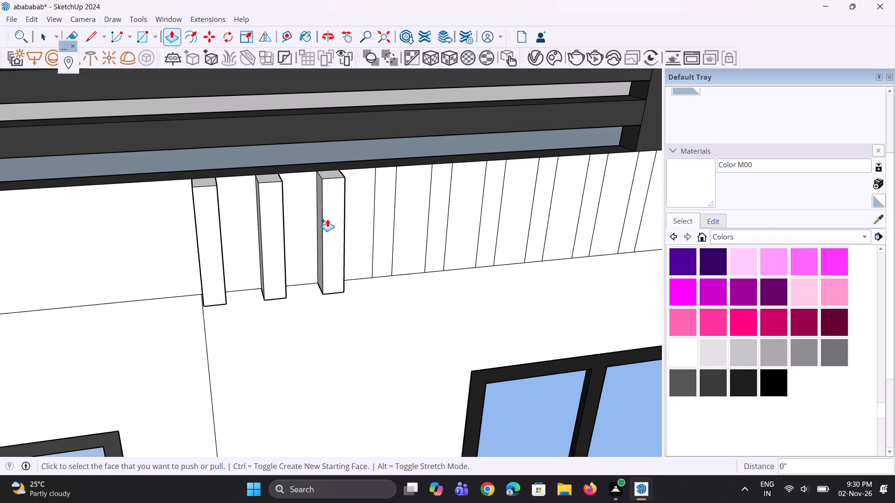
pyautogui.doubleClick(392, 218)
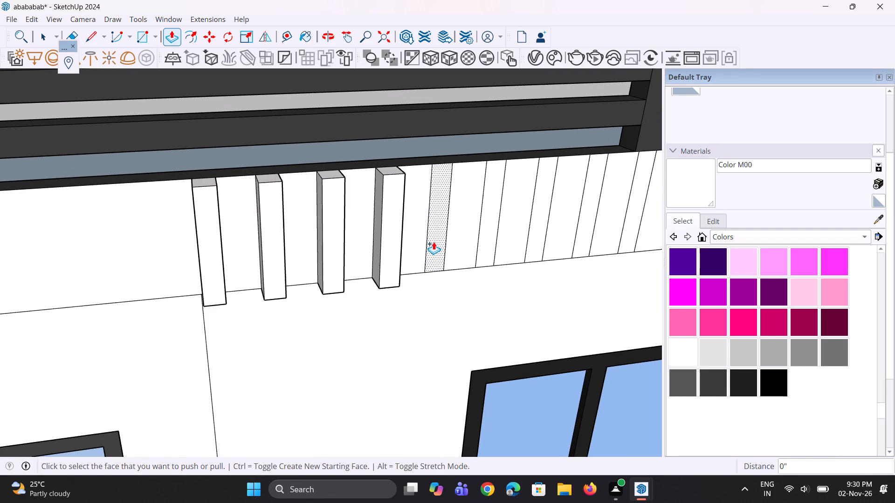
pyautogui.doubleClick(434, 242)
# Push/Pull the next four strip faces outward by the same 8", as far as the strip below the next railing post.
pyautogui.moveTo(337, 255); pyautogui.dragTo(328, 265, button='middle')
pyautogui.scroll(-6, 263, 241)
pyautogui.scroll(3, 422, 232)
pyautogui.doubleClick(388, 248)
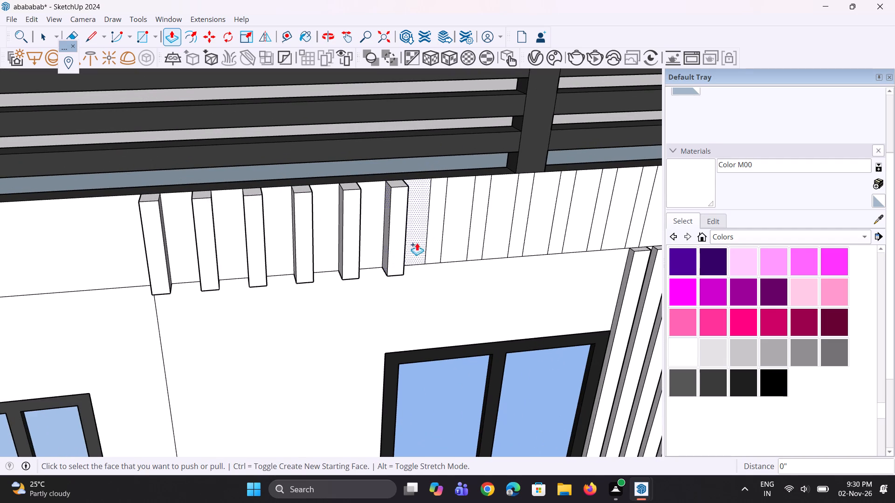
pyautogui.doubleClick(436, 240)
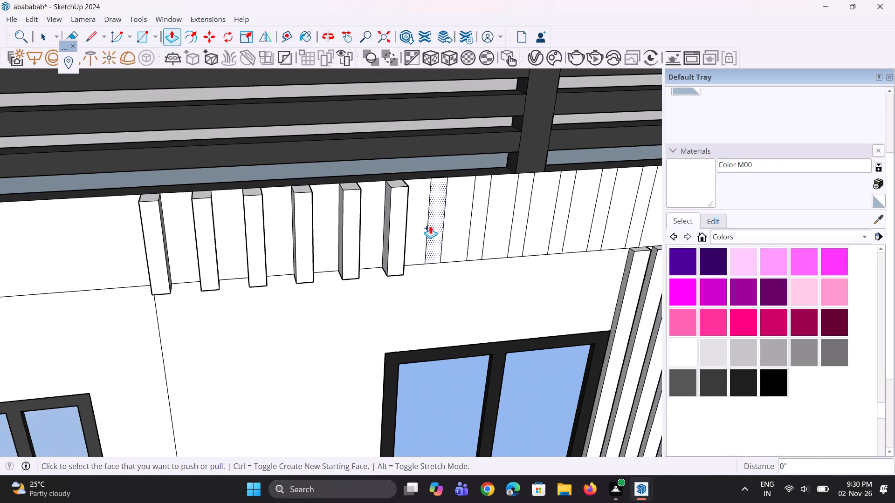
pyautogui.click(431, 226)
pyautogui.click(395, 244)
pyautogui.scroll(-4, 271, 231)
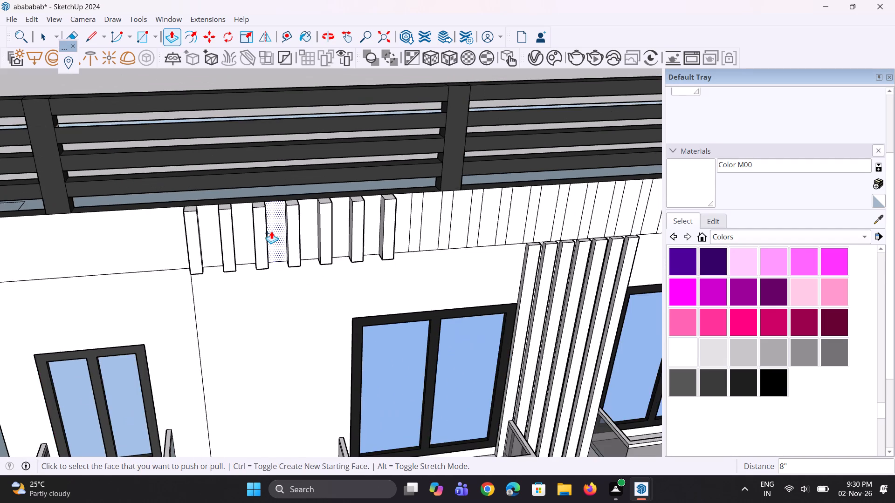
pyautogui.scroll(4, 464, 234)
pyautogui.doubleClick(400, 242)
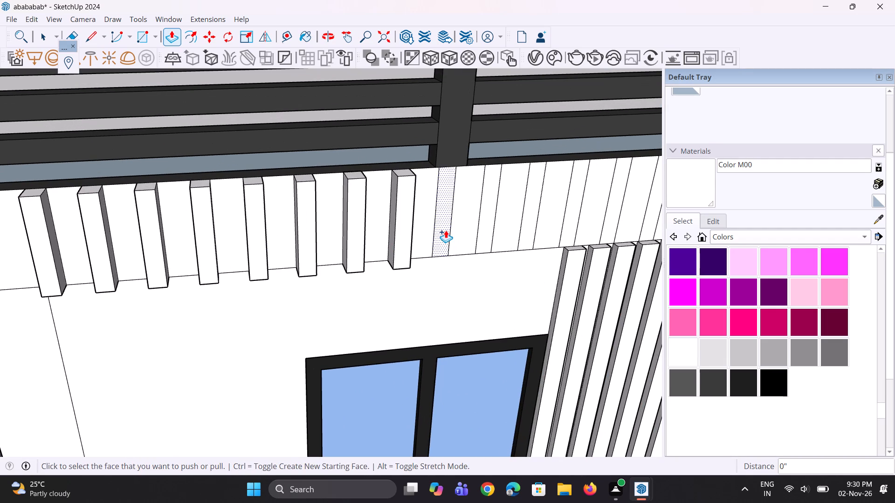
pyautogui.doubleClick(446, 230)
# Push/Pull the next six strip faces outward by 8", continuing the row above the vertical slatted screen between the windows.
pyautogui.scroll(-5, 272, 230)
pyautogui.scroll(4, 518, 220)
pyautogui.scroll(2, 378, 230)
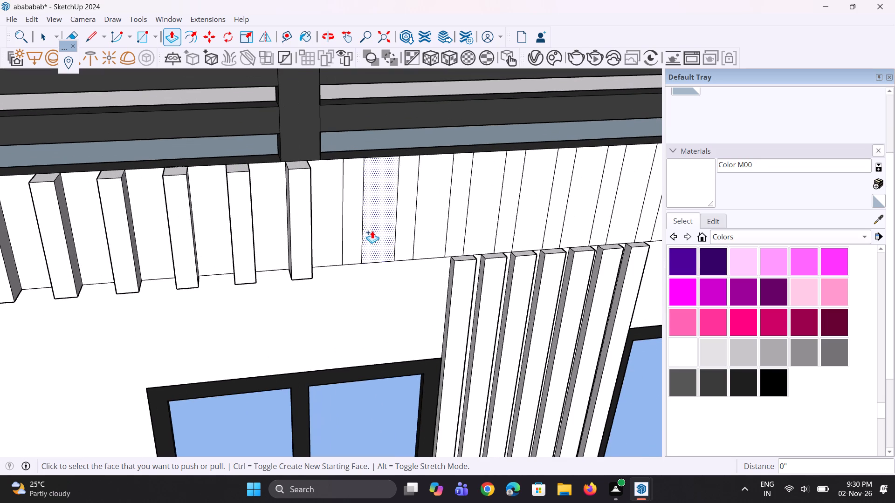
pyautogui.doubleClick(361, 231)
pyautogui.doubleClick(408, 231)
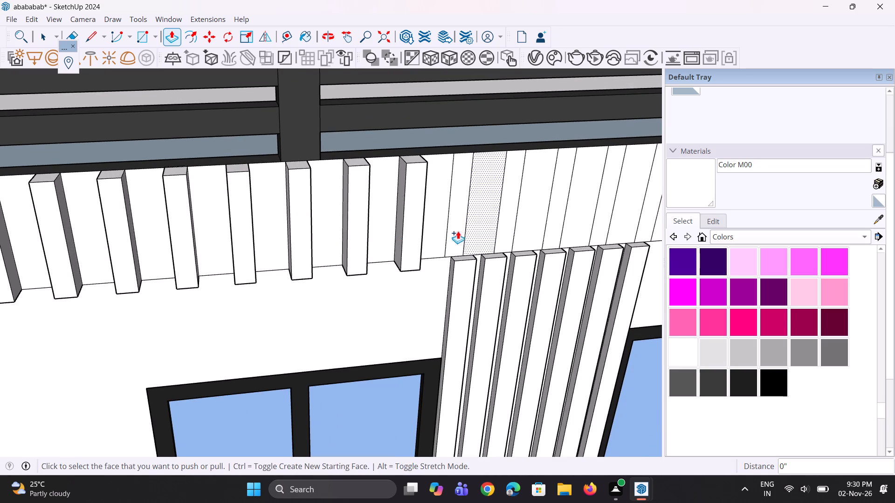
pyautogui.doubleClick(454, 232)
pyautogui.scroll(-11, 310, 240)
pyautogui.scroll(4, 468, 237)
pyautogui.scroll(3, 321, 223)
pyautogui.doubleClick(340, 221)
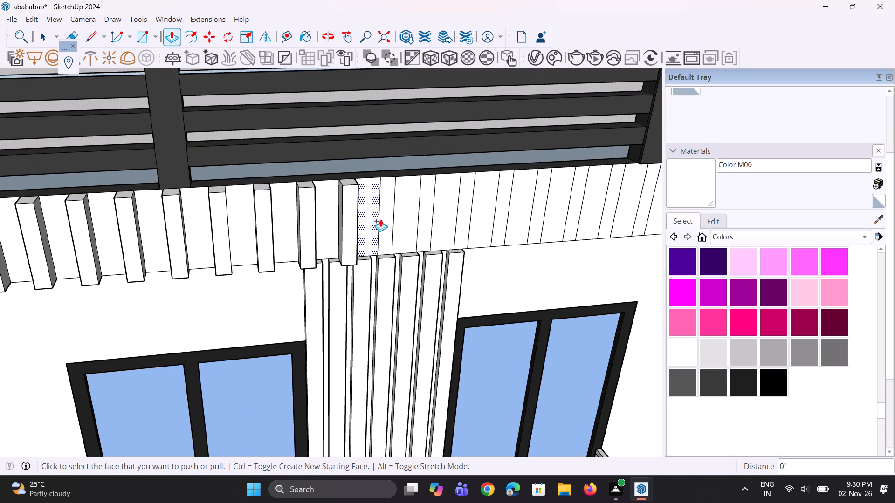
pyautogui.doubleClick(381, 218)
pyautogui.doubleClick(424, 216)
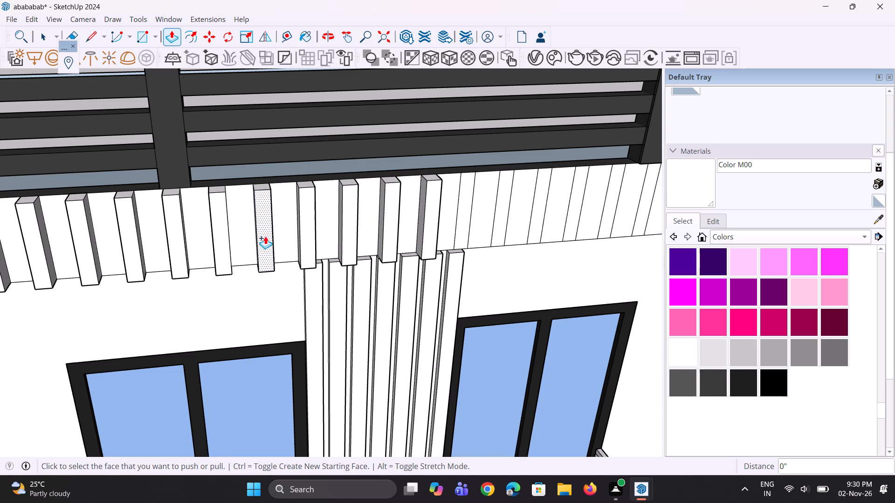
# Push/Pull the next six strip faces outward by 8", from the slatted screen across to the following railing post.
pyautogui.scroll(-9, 265, 236)
pyautogui.scroll(9, 363, 229)
pyautogui.doubleClick(344, 224)
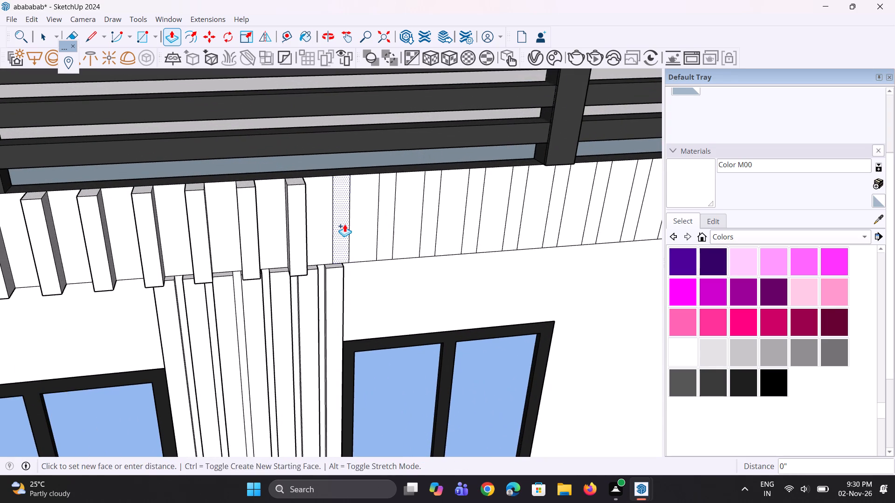
pyautogui.doubleClick(390, 221)
pyautogui.scroll(-5, 282, 254)
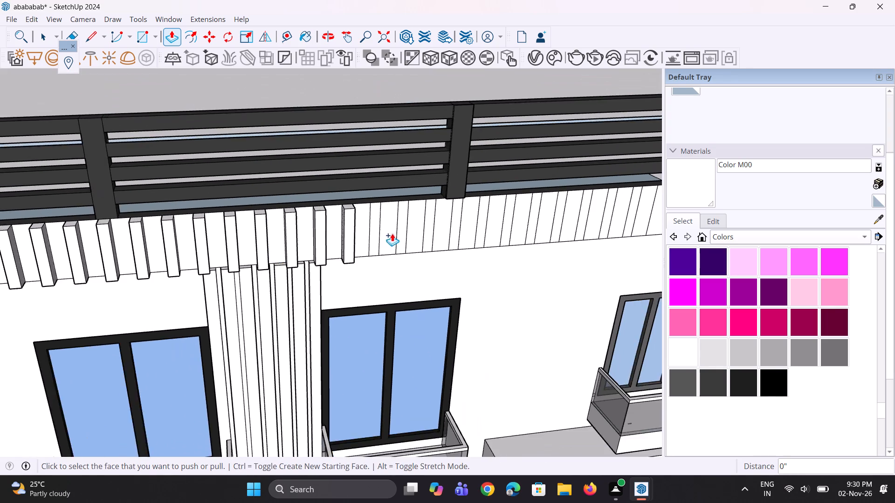
pyautogui.scroll(8, 392, 233)
pyautogui.doubleClick(371, 236)
pyautogui.doubleClick(428, 223)
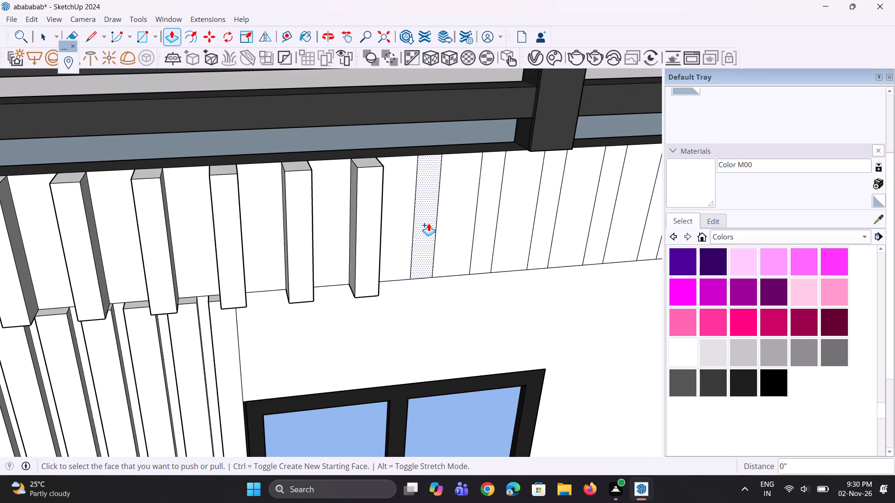
pyautogui.scroll(-5, 309, 259)
pyautogui.scroll(2, 420, 243)
pyautogui.doubleClick(426, 241)
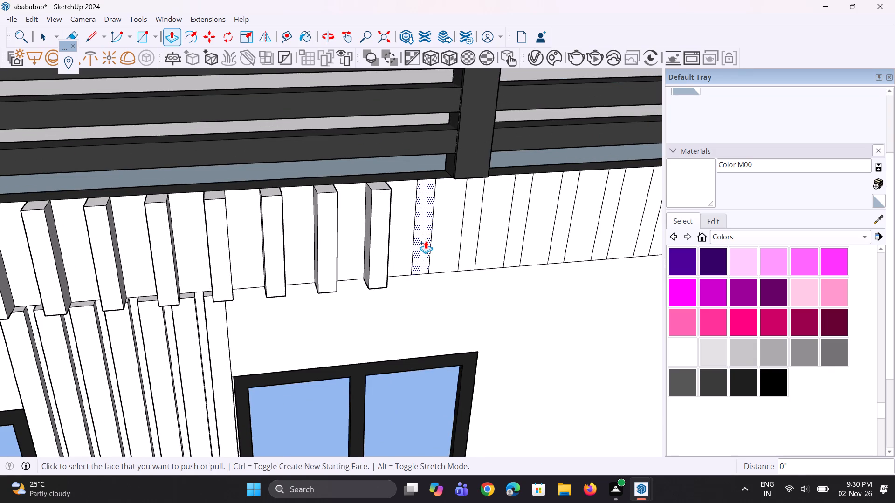
pyautogui.doubleClick(468, 240)
# Push/Pull the last seven strip faces outward by 8" to complete the extruded row.
pyautogui.scroll(-10, 294, 271)
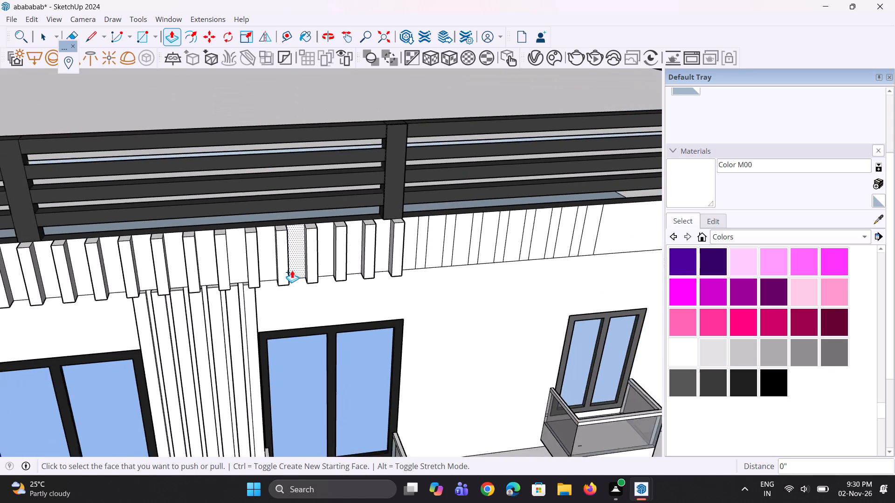
pyautogui.scroll(3, 478, 226)
pyautogui.scroll(4, 535, 238)
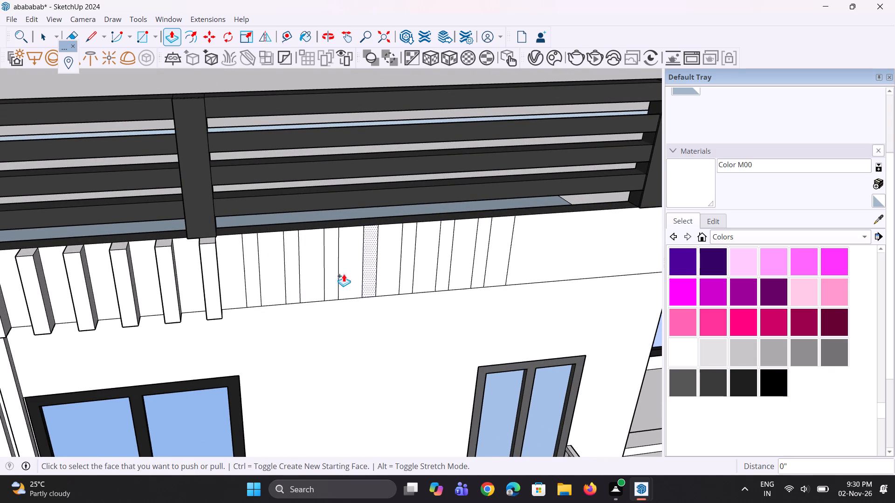
pyautogui.doubleClick(251, 281)
pyautogui.doubleClick(288, 269)
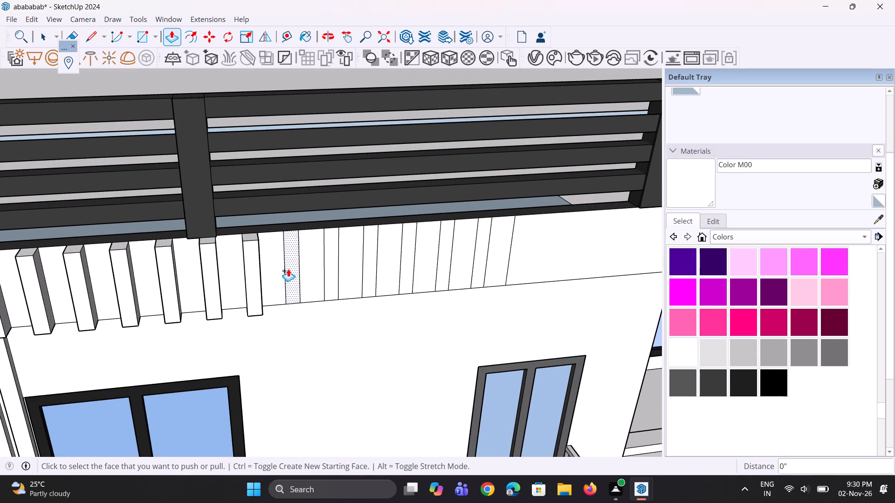
pyautogui.doubleClick(334, 261)
pyautogui.doubleClick(372, 259)
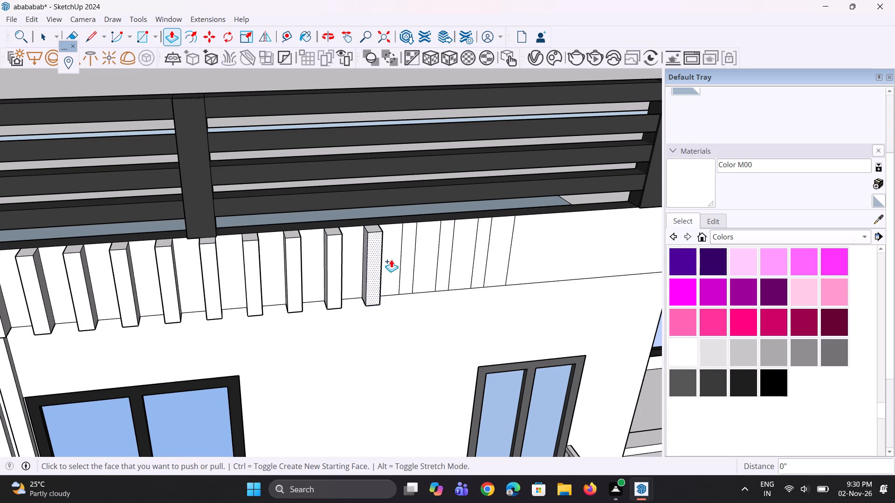
pyautogui.doubleClick(404, 259)
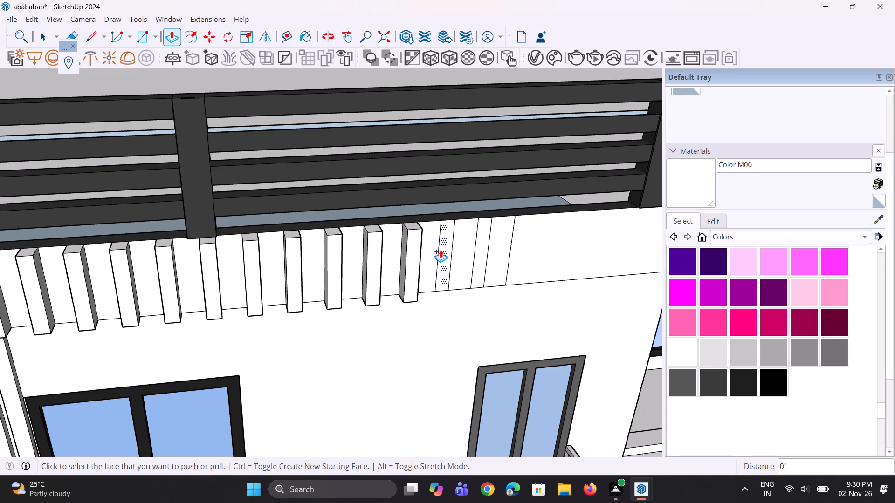
pyautogui.doubleClick(442, 248)
pyautogui.doubleClick(477, 242)
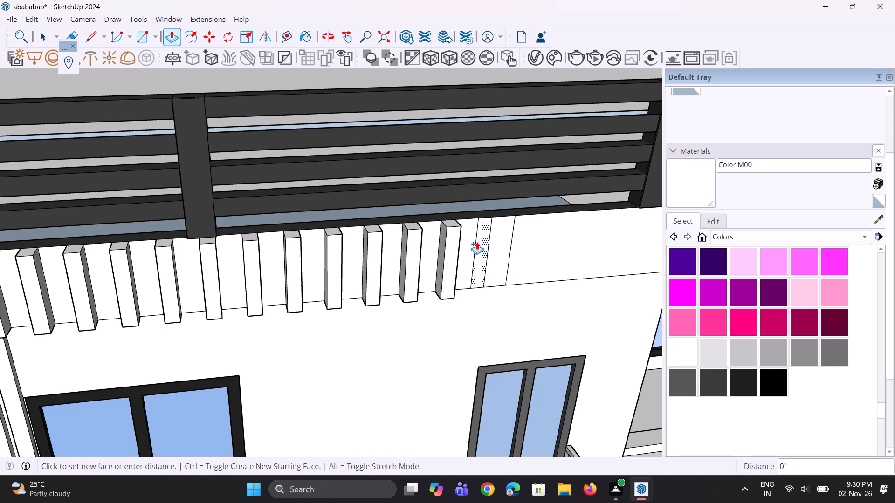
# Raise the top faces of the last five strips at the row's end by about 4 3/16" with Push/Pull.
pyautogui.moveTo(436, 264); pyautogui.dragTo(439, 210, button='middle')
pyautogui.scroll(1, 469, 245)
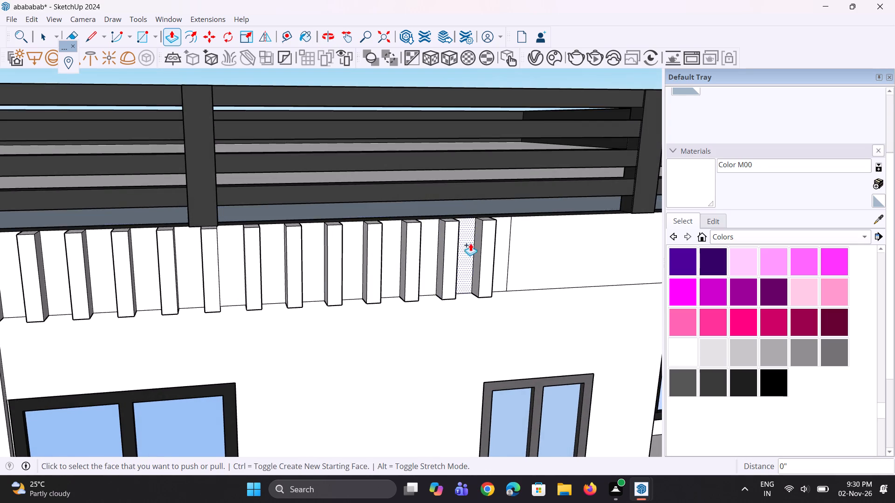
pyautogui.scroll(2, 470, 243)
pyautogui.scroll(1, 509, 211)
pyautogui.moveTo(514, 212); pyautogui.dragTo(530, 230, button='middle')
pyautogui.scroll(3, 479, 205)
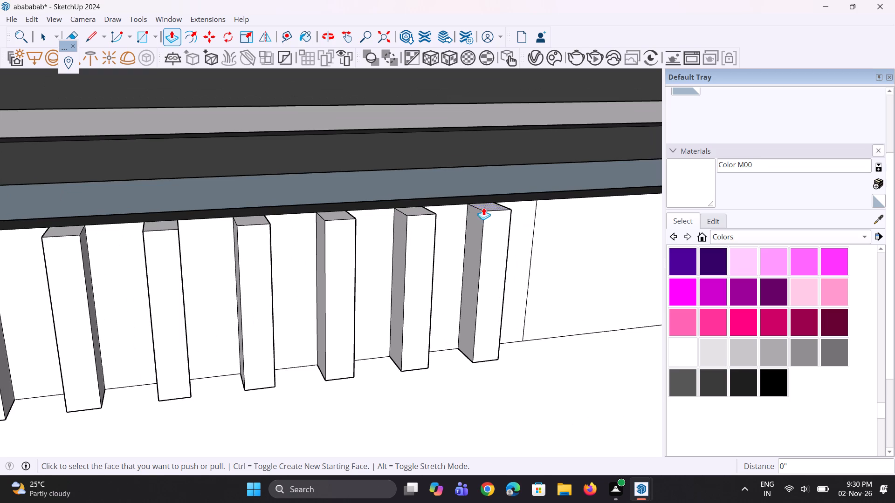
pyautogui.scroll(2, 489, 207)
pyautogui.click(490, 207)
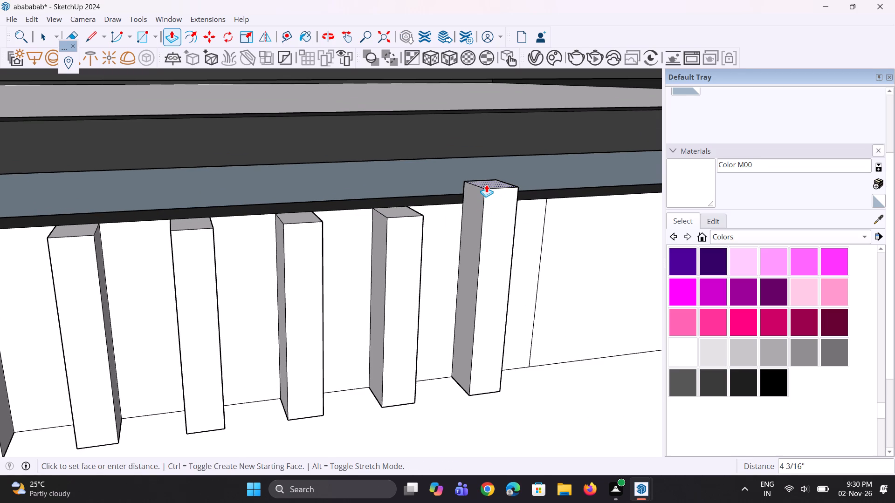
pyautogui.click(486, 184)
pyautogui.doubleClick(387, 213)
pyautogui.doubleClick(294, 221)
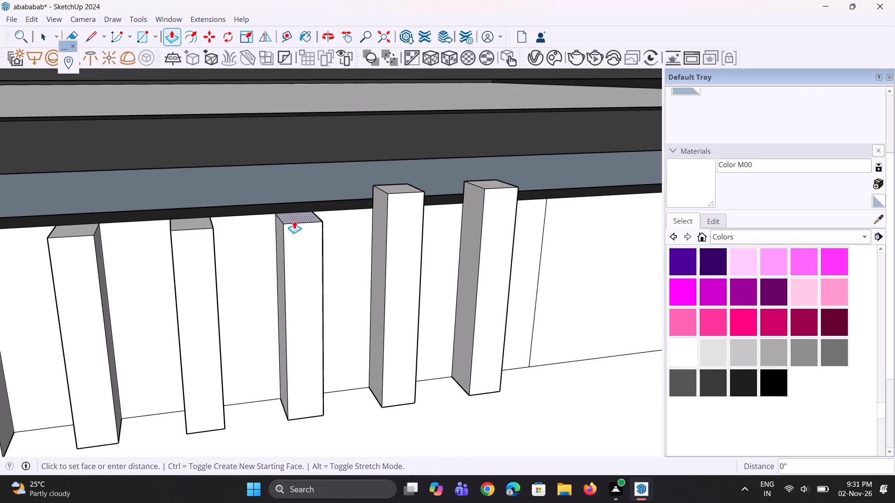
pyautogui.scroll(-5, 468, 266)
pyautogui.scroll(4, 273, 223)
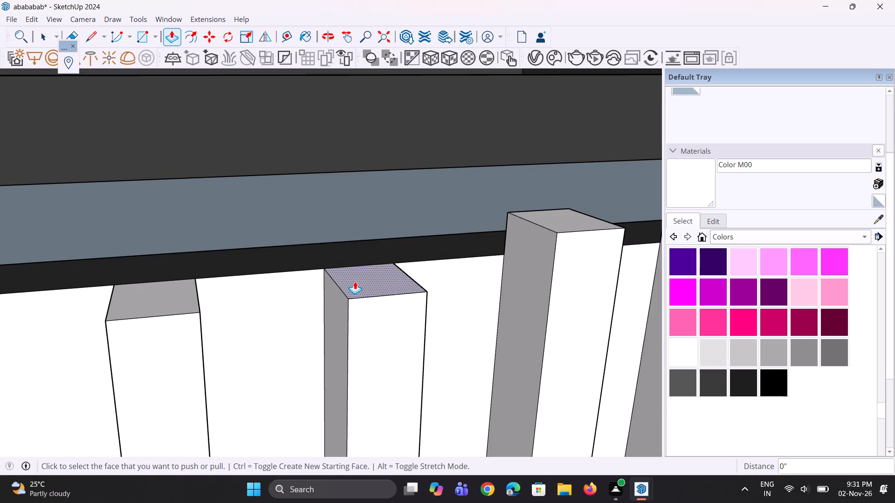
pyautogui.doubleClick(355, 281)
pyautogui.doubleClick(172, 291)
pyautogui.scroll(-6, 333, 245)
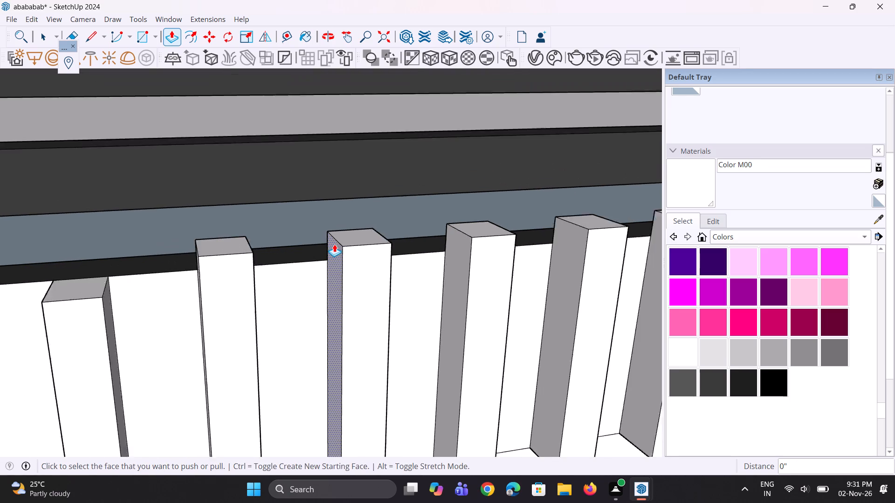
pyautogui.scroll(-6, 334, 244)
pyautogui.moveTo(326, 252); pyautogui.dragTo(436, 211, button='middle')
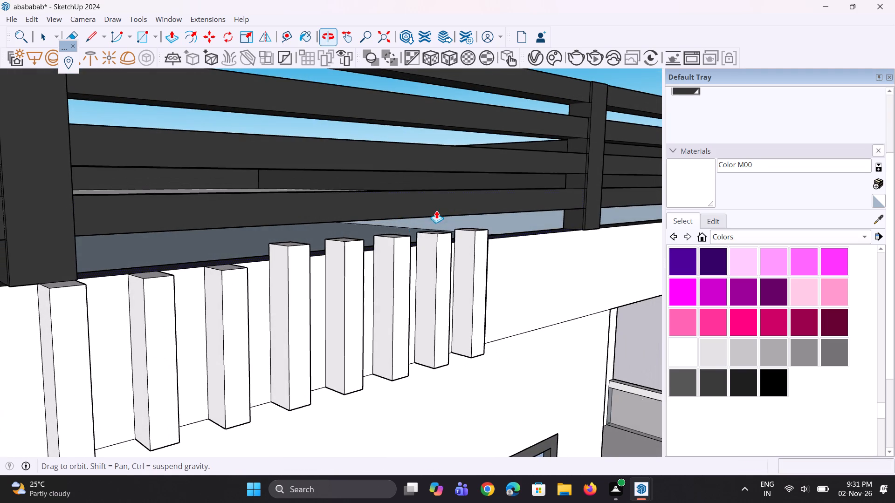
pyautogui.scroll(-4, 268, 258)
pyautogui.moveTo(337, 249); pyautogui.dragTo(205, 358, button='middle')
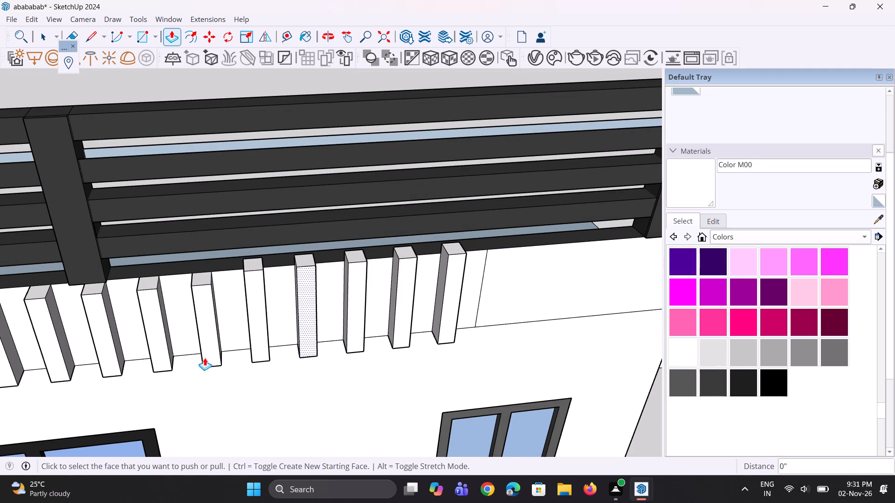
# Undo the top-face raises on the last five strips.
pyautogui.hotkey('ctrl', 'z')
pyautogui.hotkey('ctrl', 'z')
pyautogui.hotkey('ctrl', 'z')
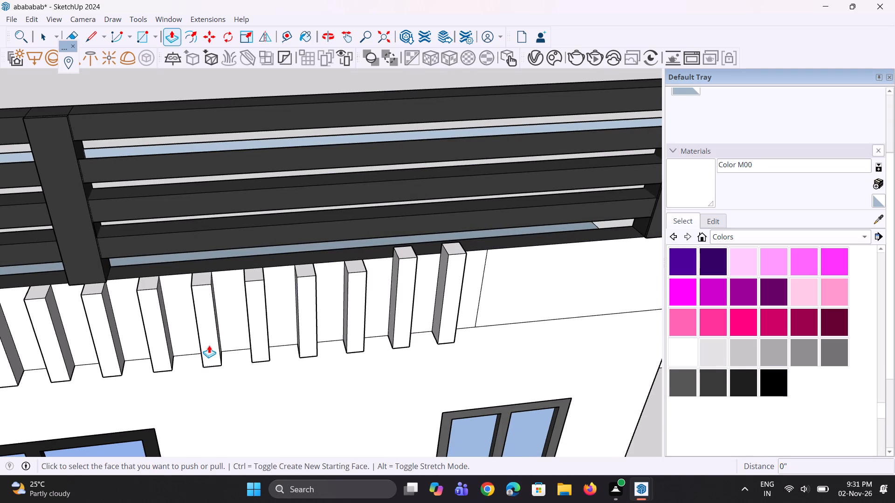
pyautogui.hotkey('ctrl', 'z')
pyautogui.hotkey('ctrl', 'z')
# Push/Pull the end strip's top face above the railing base and repeat the same raise on the next three strips.
pyautogui.scroll(2, 441, 265)
pyautogui.click(447, 259)
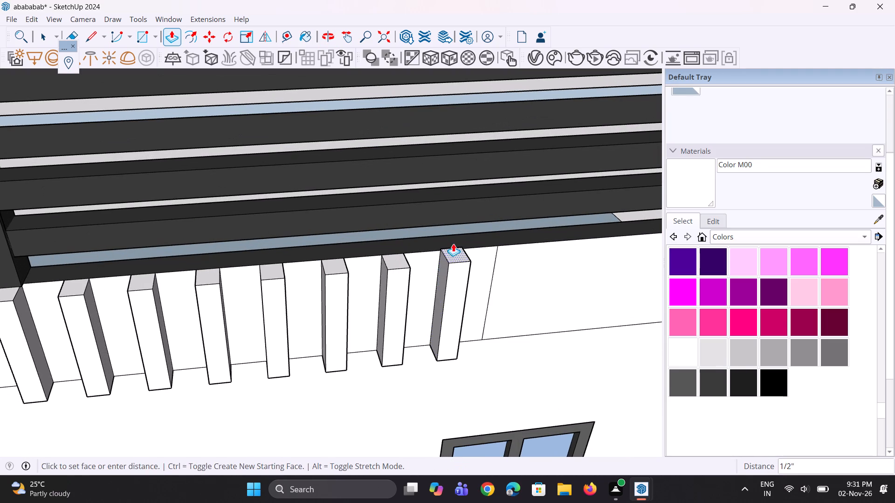
pyautogui.click(454, 237)
pyautogui.moveTo(414, 261); pyautogui.dragTo(414, 185, button='middle')
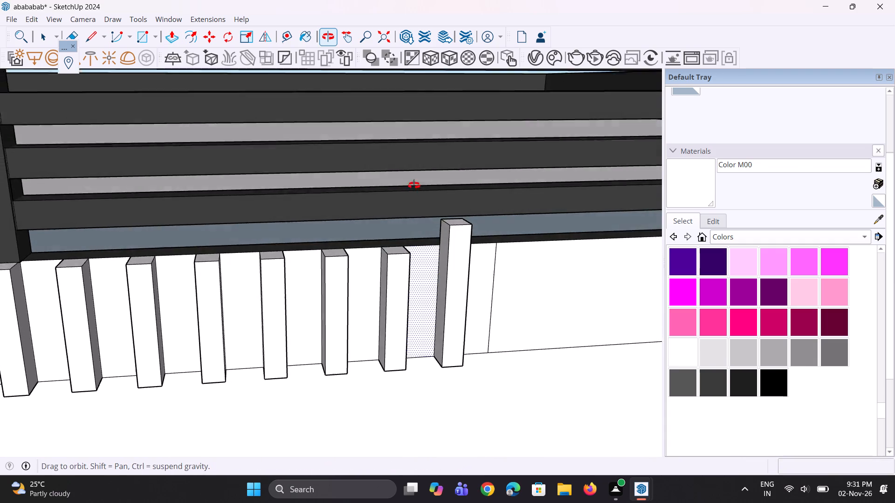
pyautogui.moveTo(414, 185); pyautogui.dragTo(413, 169, button='middle')
pyautogui.scroll(3, 400, 242)
pyautogui.doubleClick(394, 246)
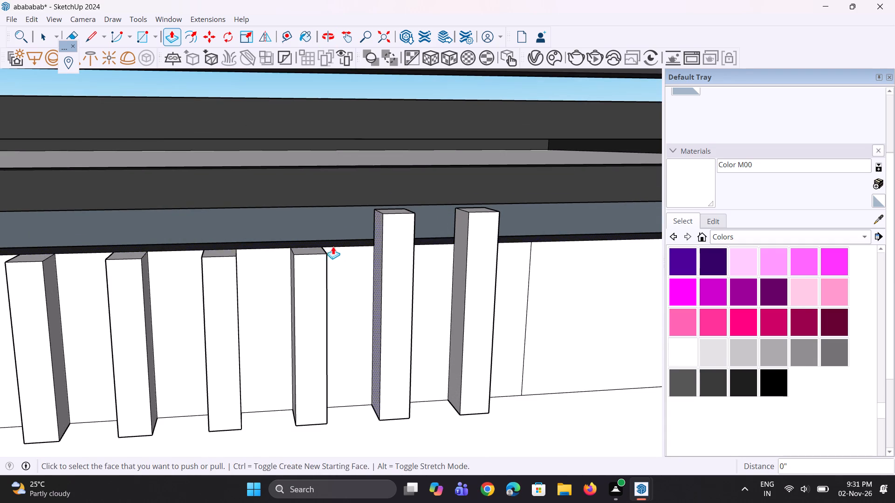
pyautogui.doubleClick(301, 253)
pyautogui.doubleClick(228, 253)
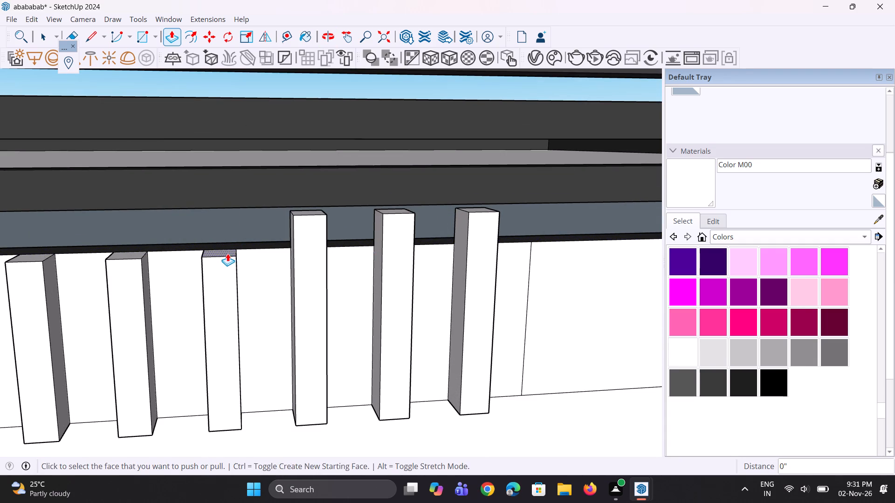
# Repeat the same top-face raise on the next four strips, up to the one in front of the railing post.
pyautogui.scroll(-9, 413, 288)
pyautogui.scroll(4, 281, 282)
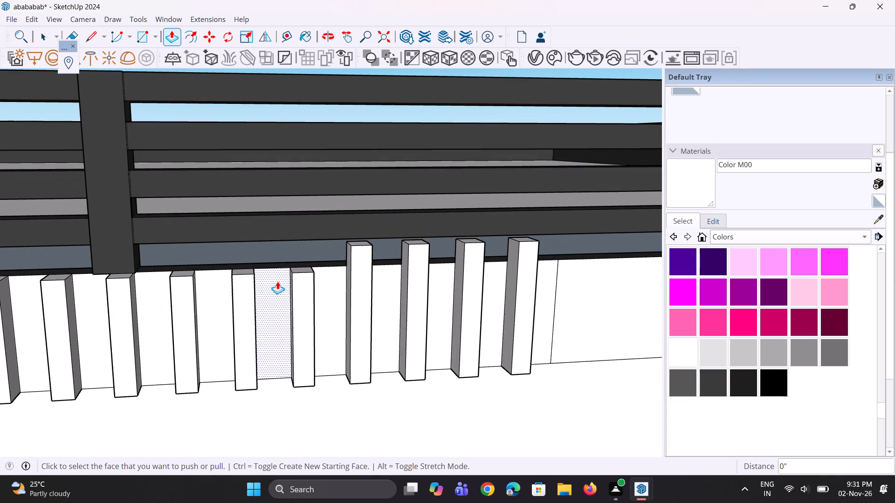
pyautogui.scroll(4, 277, 281)
pyautogui.scroll(3, 333, 255)
pyautogui.doubleClick(317, 264)
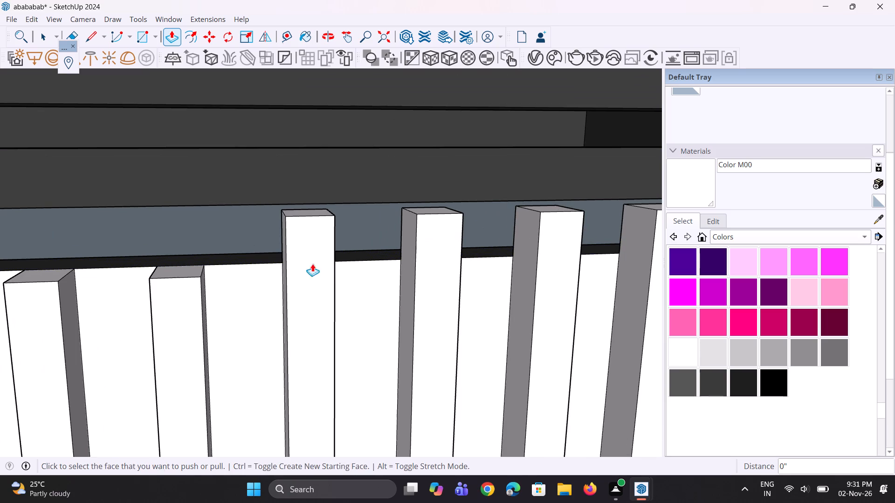
pyautogui.doubleClick(198, 269)
pyautogui.scroll(-9, 482, 279)
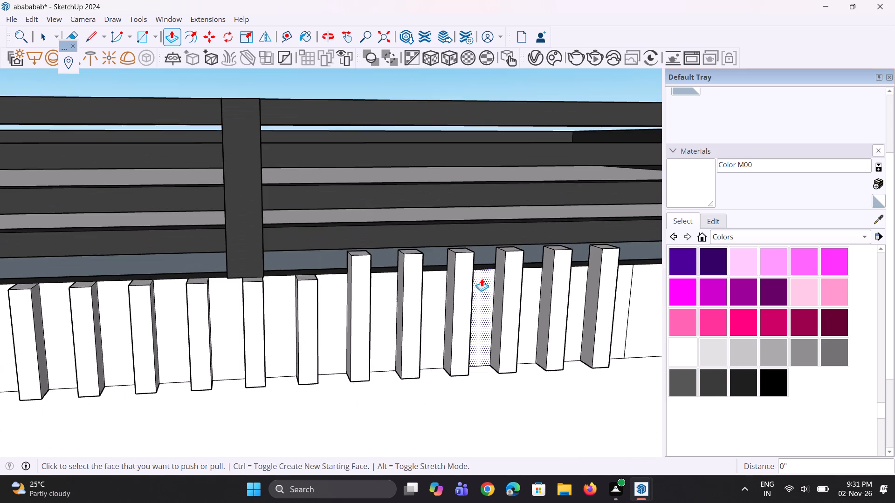
pyautogui.scroll(3, 257, 293)
pyautogui.scroll(7, 310, 281)
pyautogui.doubleClick(324, 270)
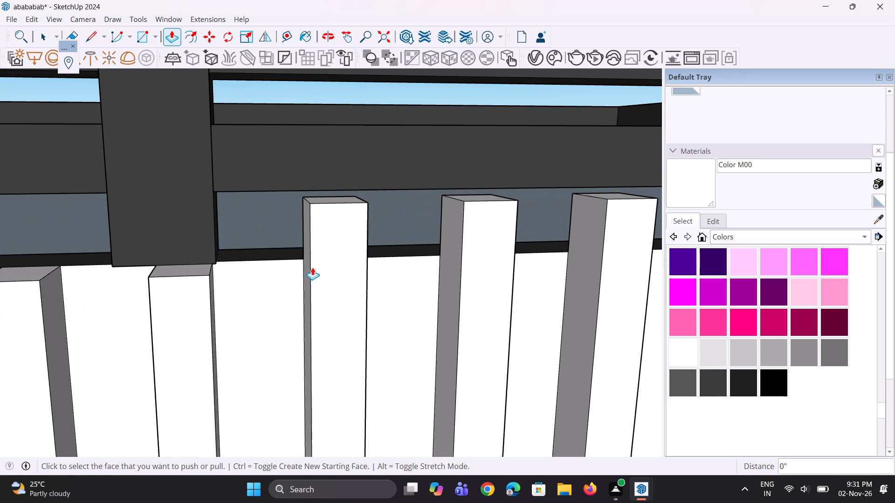
pyautogui.doubleClick(187, 272)
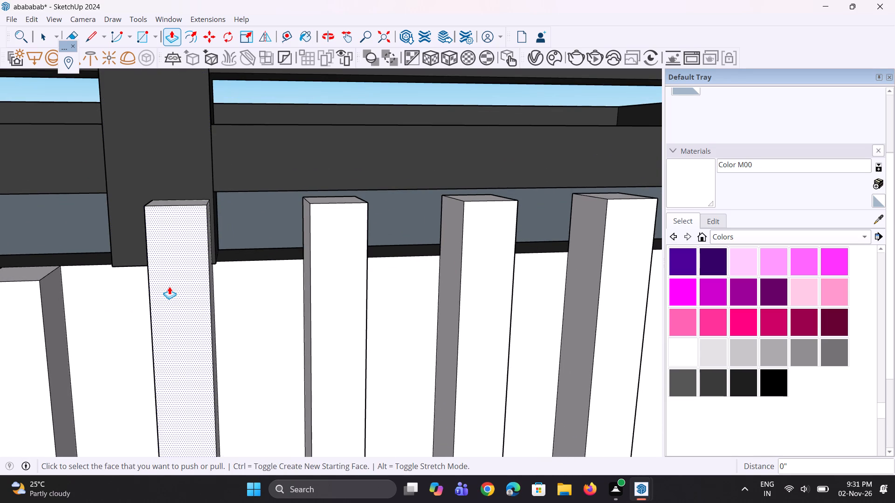
# Repeat the top-face raise on the next three strips beyond the railing post.
pyautogui.scroll(-5, 179, 296)
pyautogui.moveTo(190, 313); pyautogui.dragTo(208, 344, button='middle')
pyautogui.scroll(-5, 211, 345)
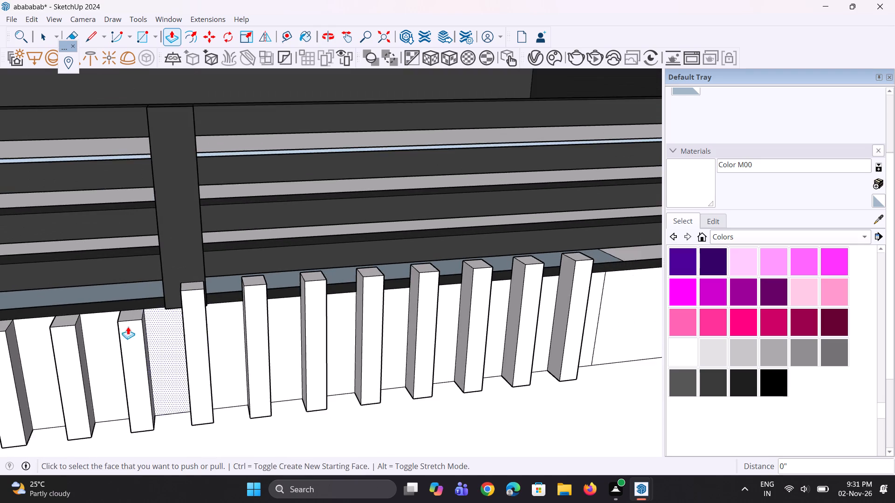
pyautogui.scroll(4, 123, 326)
pyautogui.doubleClick(140, 314)
pyautogui.scroll(-6, 315, 361)
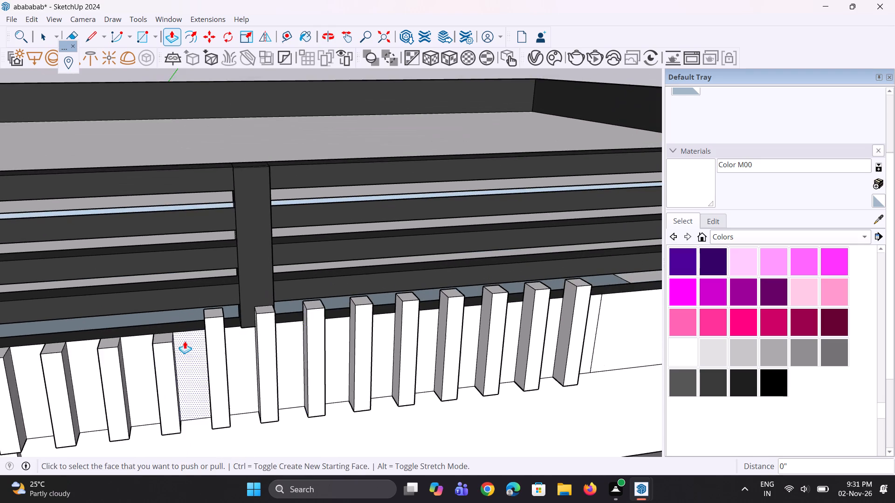
pyautogui.scroll(6, 163, 340)
pyautogui.doubleClick(162, 340)
pyautogui.scroll(-5, 174, 344)
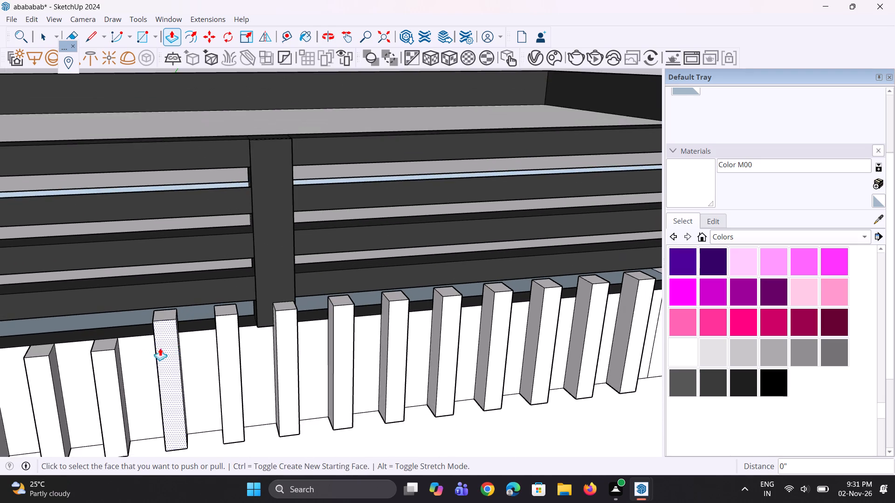
pyautogui.scroll(3, 133, 353)
pyautogui.doubleClick(102, 333)
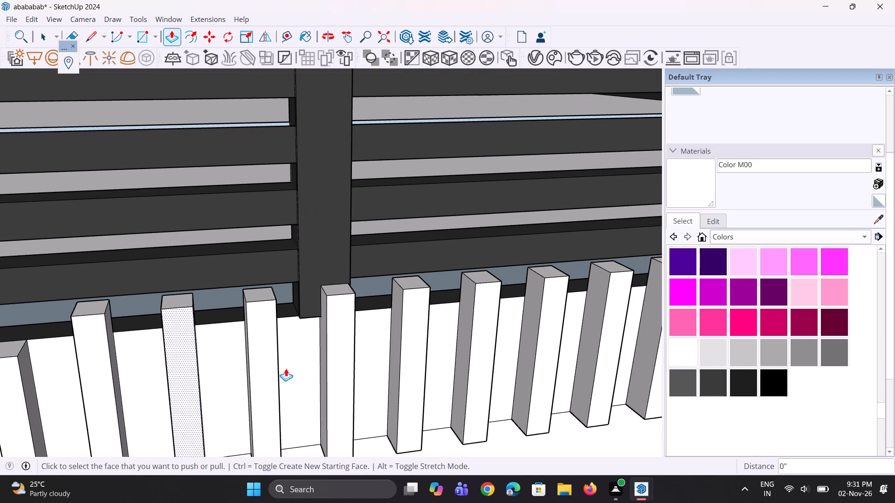
# Raise the top faces of the next two strips by the same amount, reaching the near edge of the slatted screen.
pyautogui.scroll(-15, 299, 368)
pyautogui.write('y7')
pyautogui.press('8')
pyautogui.scroll(4, 220, 373)
pyautogui.scroll(10, 255, 350)
pyautogui.doubleClick(233, 362)
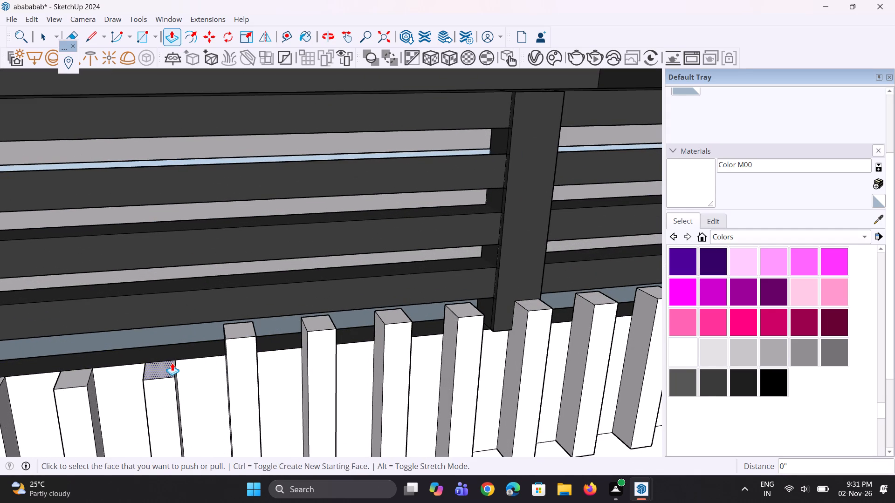
pyautogui.doubleClick(172, 363)
# Raise the top faces of the remaining four strips above the slatted screen by the same amount.
pyautogui.scroll(-10, 348, 332)
pyautogui.scroll(2, 274, 345)
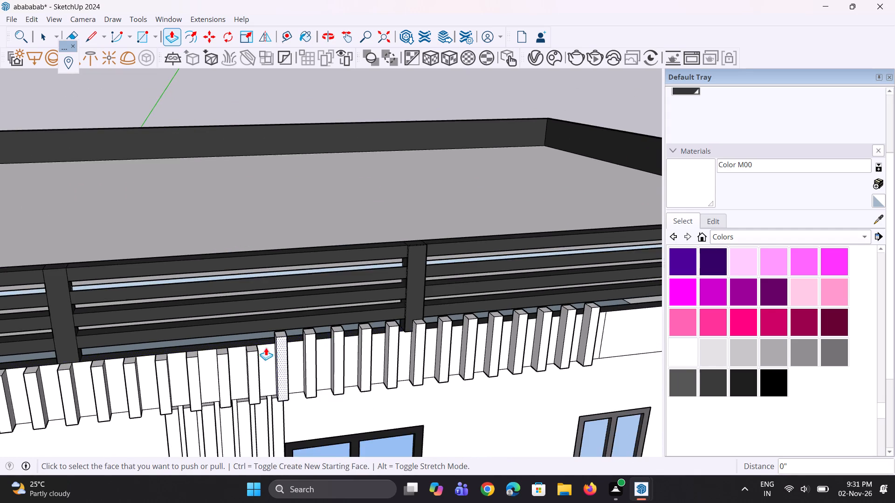
pyautogui.scroll(12, 266, 347)
pyautogui.doubleClick(249, 356)
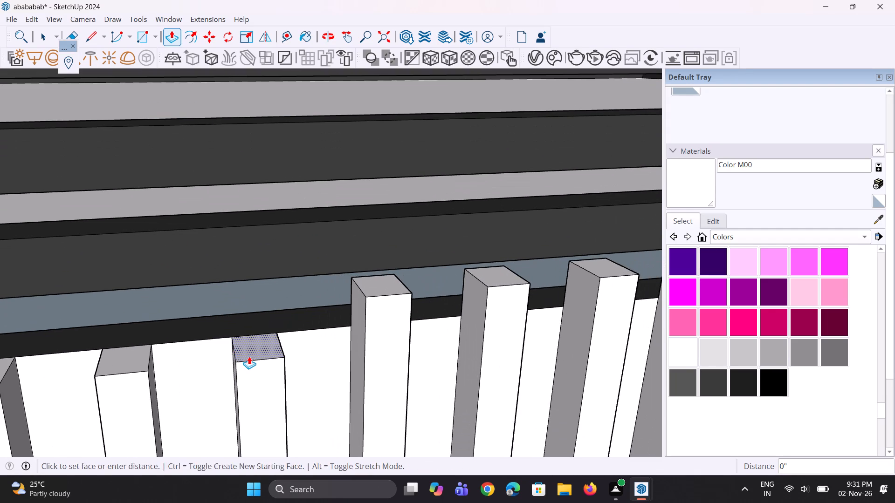
pyautogui.doubleClick(149, 358)
pyautogui.scroll(-5, 410, 366)
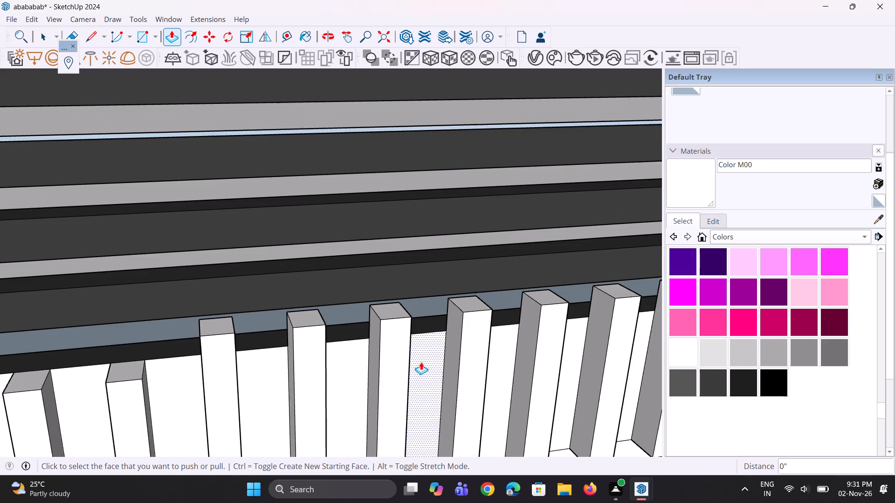
pyautogui.scroll(-5, 423, 361)
pyautogui.scroll(4, 249, 371)
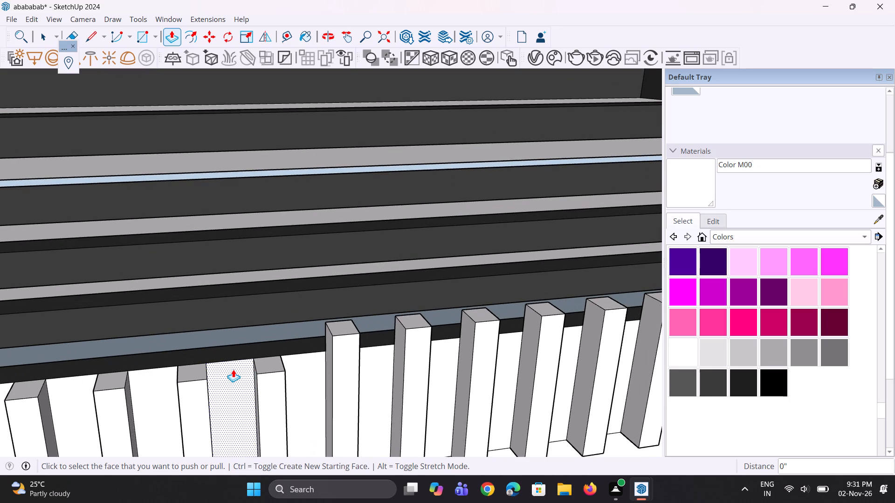
pyautogui.scroll(4, 235, 350)
pyautogui.scroll(1, 286, 419)
pyautogui.doubleClick(283, 379)
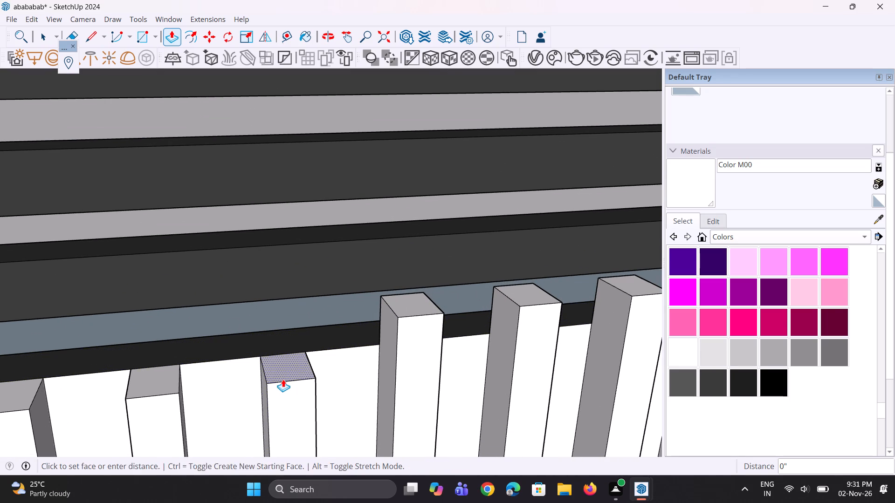
pyautogui.doubleClick(167, 384)
# Raise the top faces of the two strips between the slatted screen and the next railing post by the same amount.
pyautogui.scroll(-4, 265, 362)
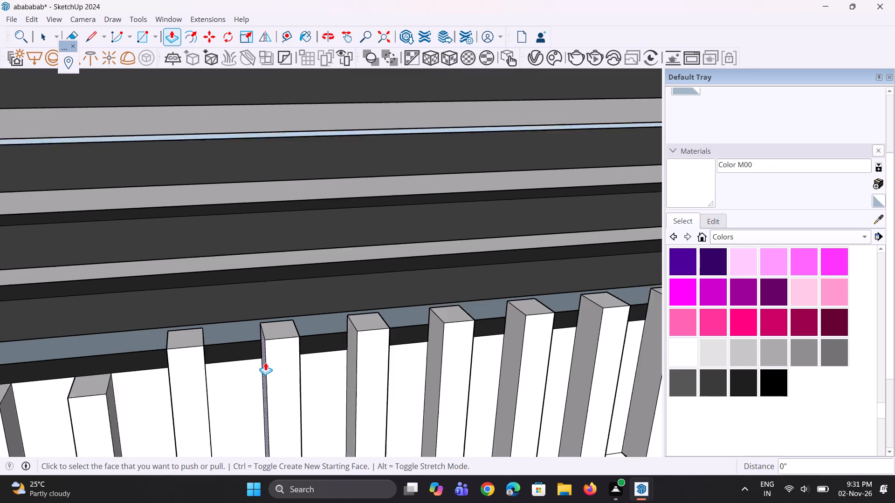
pyautogui.scroll(-6, 265, 362)
pyautogui.scroll(-5, 303, 395)
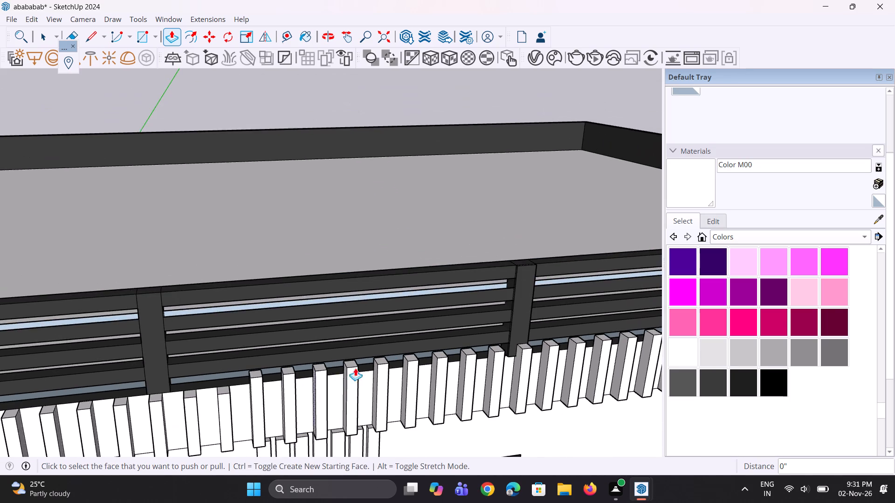
pyautogui.scroll(-10, 408, 325)
pyautogui.scroll(4, 280, 372)
pyautogui.scroll(5, 361, 340)
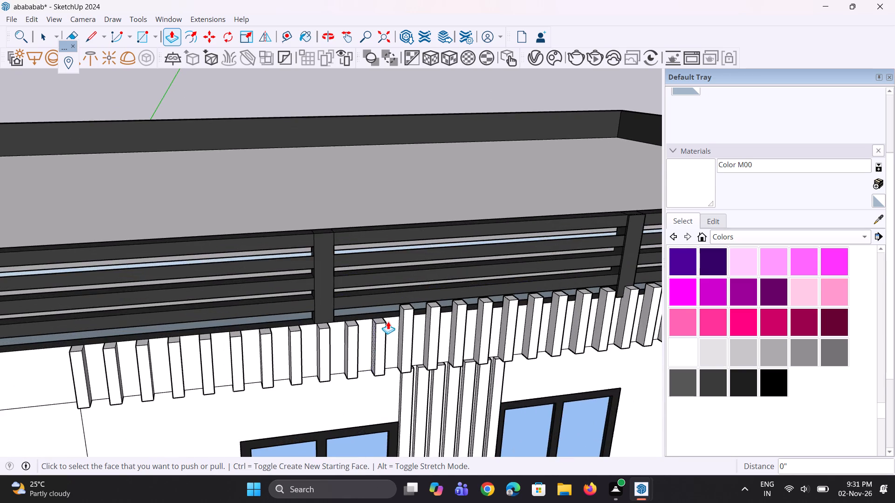
pyautogui.scroll(8, 389, 319)
pyautogui.doubleClick(379, 320)
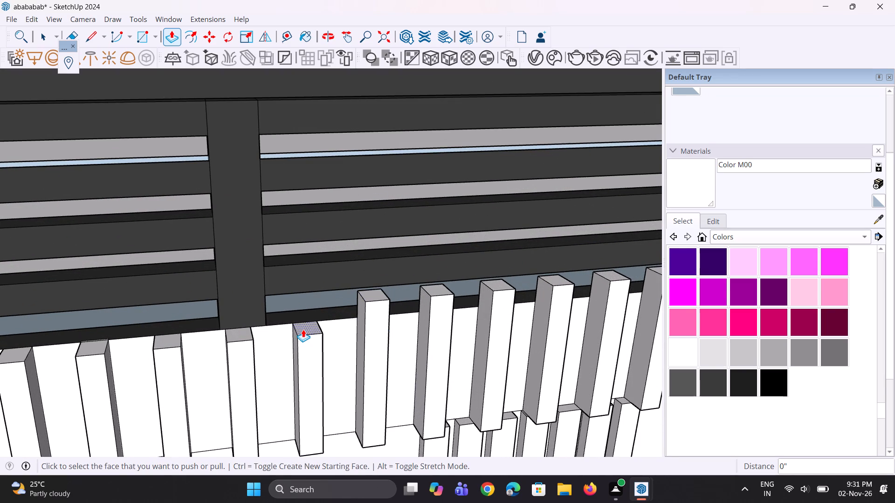
pyautogui.click(304, 326)
pyautogui.click(304, 326)
# Repeat the top-face raise on the next four strips, starting with the one in front of the railing post.
pyautogui.scroll(-5, 462, 344)
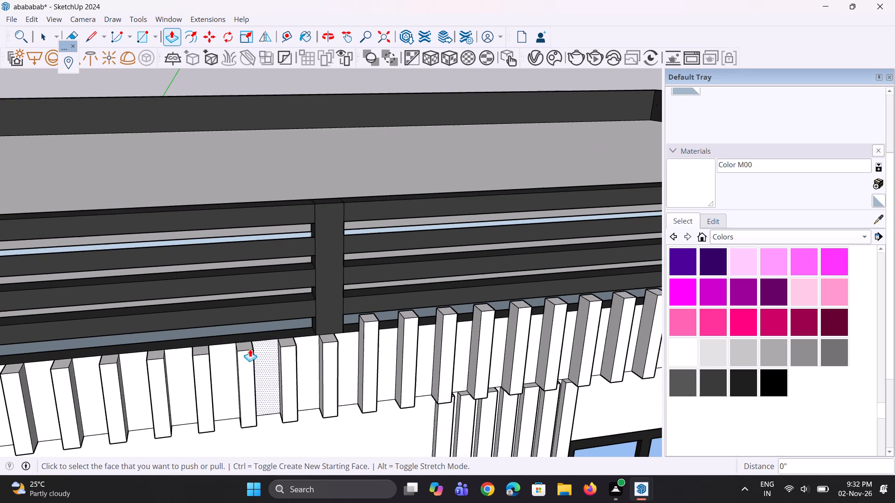
pyautogui.scroll(7, 325, 321)
pyautogui.doubleClick(326, 342)
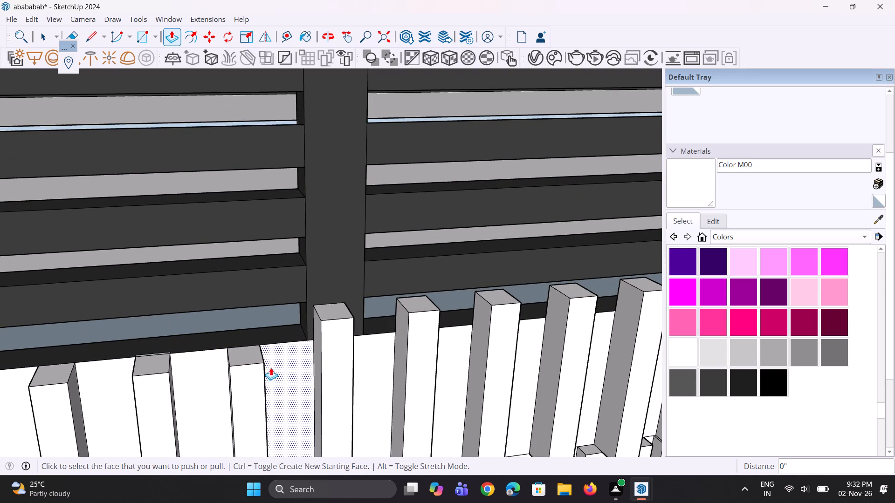
pyautogui.doubleClick(253, 362)
pyautogui.scroll(-7, 496, 297)
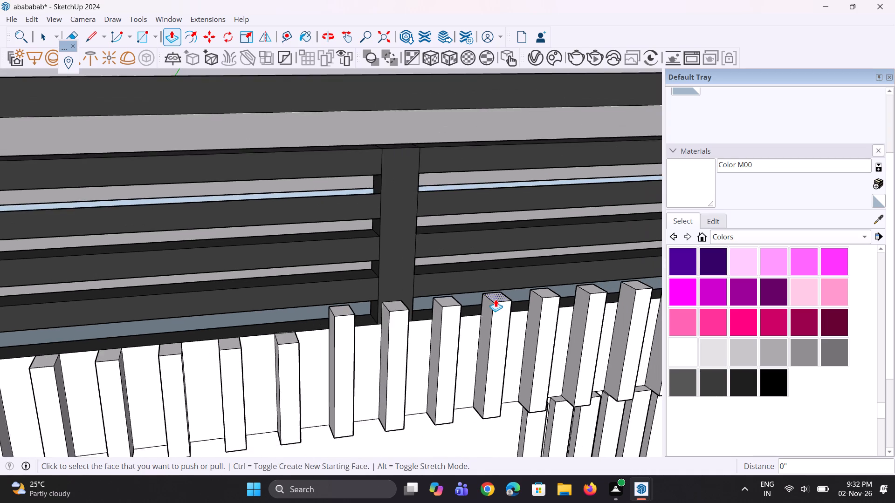
pyautogui.scroll(-3, 496, 299)
pyautogui.scroll(4, 332, 331)
pyautogui.scroll(4, 379, 322)
pyautogui.doubleClick(379, 322)
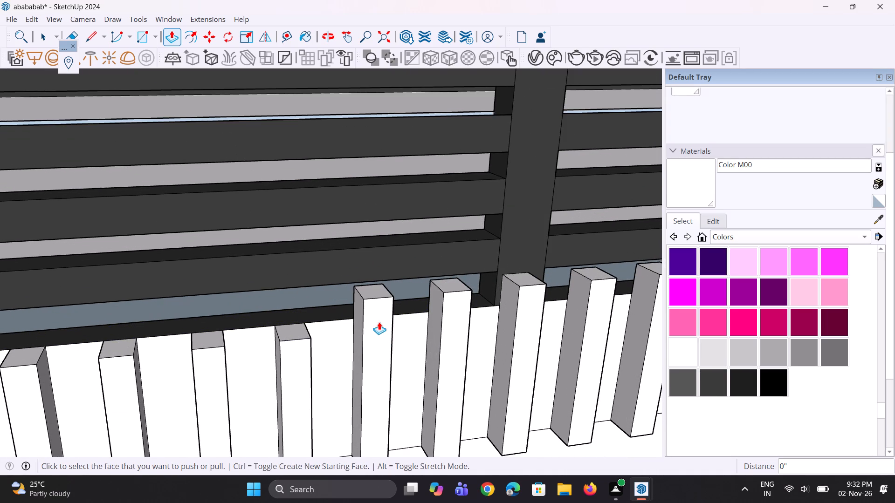
pyautogui.doubleClick(296, 336)
# Repeat the same top-face raise on the next unraised strip along the row.
pyautogui.scroll(-7, 437, 343)
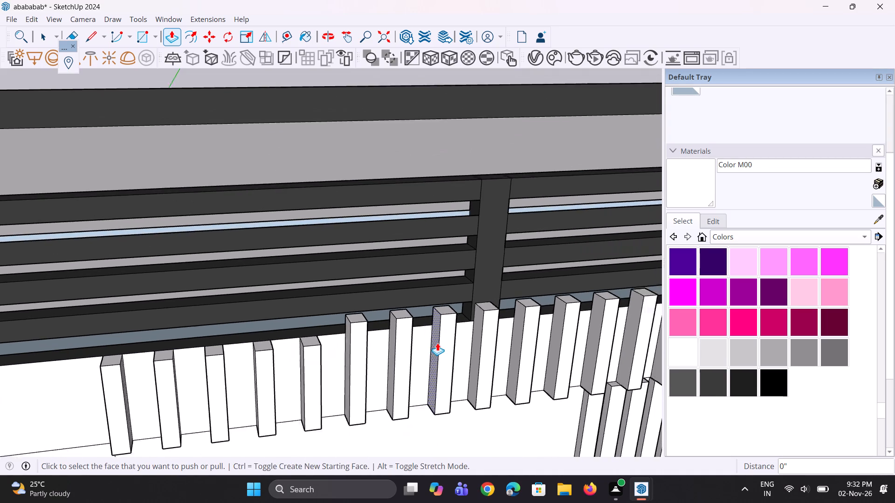
pyautogui.scroll(-2, 437, 343)
pyautogui.scroll(9, 320, 335)
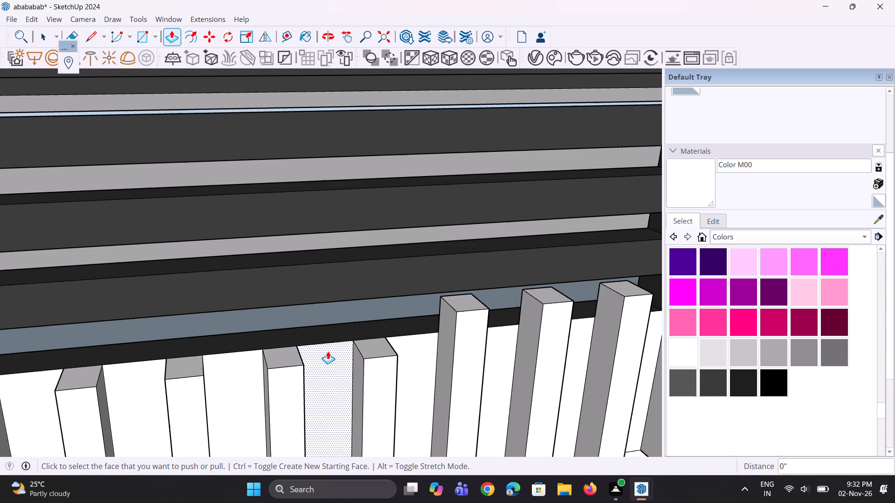
pyautogui.scroll(3, 370, 365)
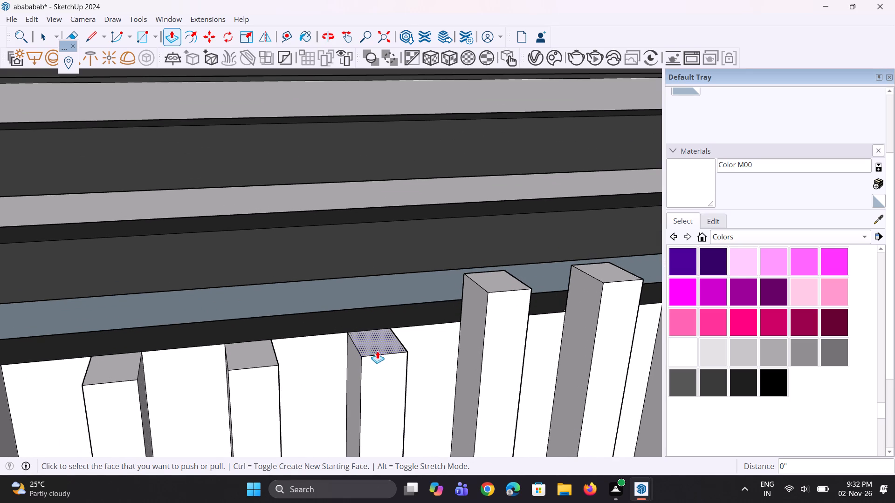
pyautogui.doubleClick(380, 347)
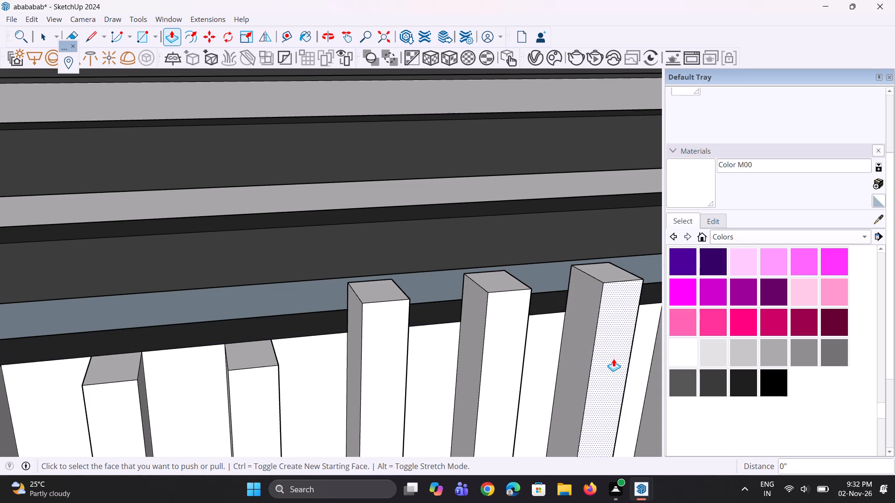
# Push/Pull the front face of the raised strip two before the newest one outward by about 1 11/16".
pyautogui.moveTo(614, 360); pyautogui.dragTo(633, 345)
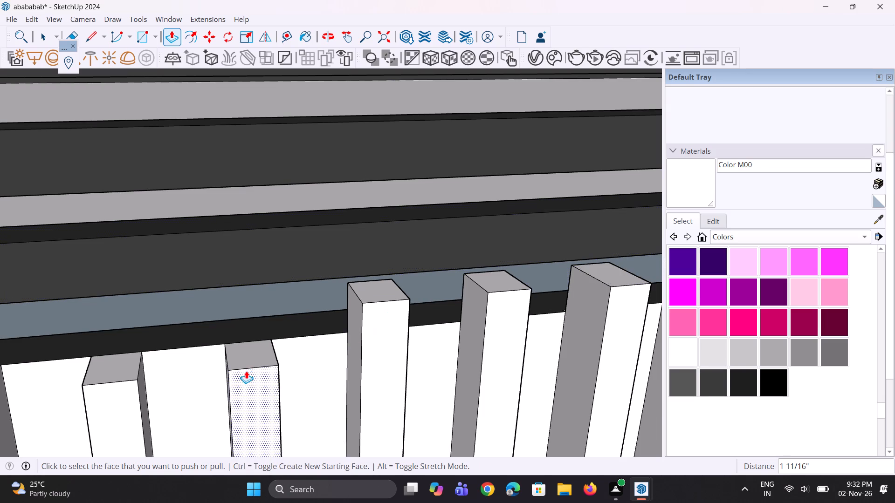
# Raise the top faces of the next two strips, the first level with its raised neighbour and the second by 6 3/16".
pyautogui.scroll(2, 246, 369)
pyautogui.doubleClick(255, 357)
pyautogui.click(268, 344)
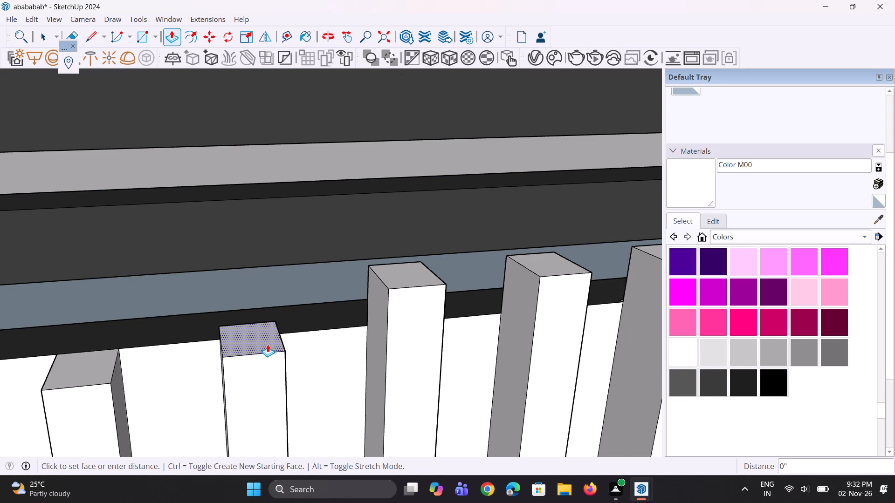
pyautogui.click(410, 271)
pyautogui.scroll(-4, 466, 331)
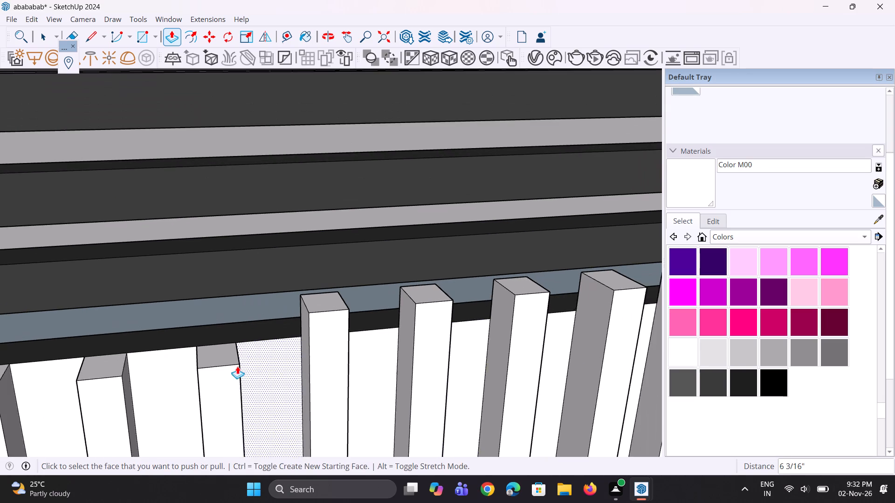
pyautogui.scroll(2, 236, 360)
pyautogui.doubleClick(236, 359)
pyautogui.scroll(-4, 555, 355)
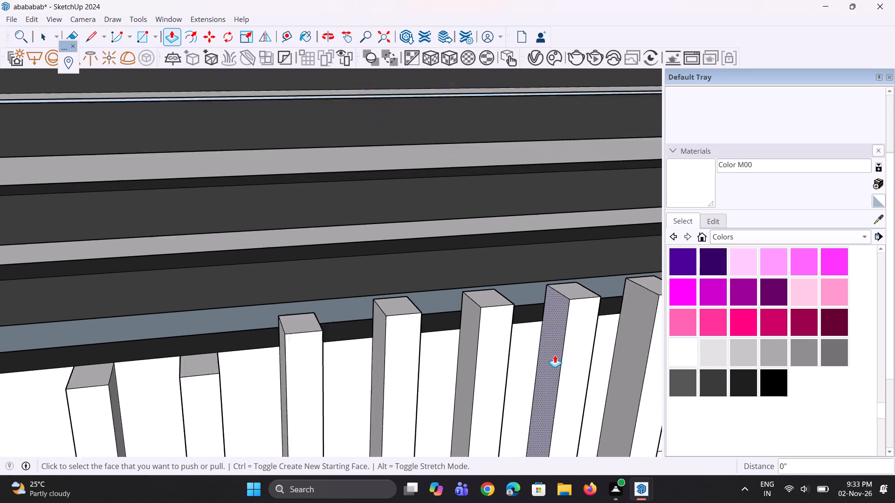
# Undo the last top-face raise and raise that strip's top face 7 7/8" instead, level with its raised neighbour.
pyautogui.scroll(-1, 555, 355)
pyautogui.moveTo(489, 344); pyautogui.dragTo(420, 365, button='middle')
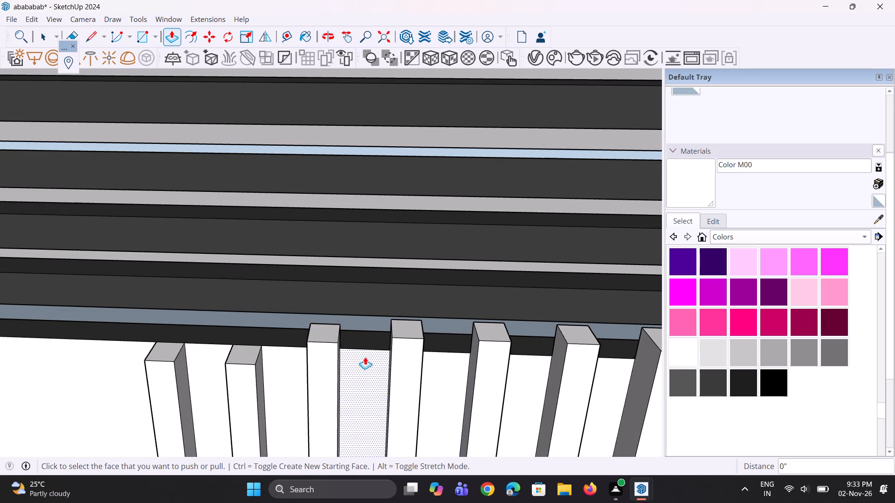
pyautogui.hotkey('ctrl', 'z')
pyautogui.scroll(2, 331, 354)
pyautogui.click(330, 354)
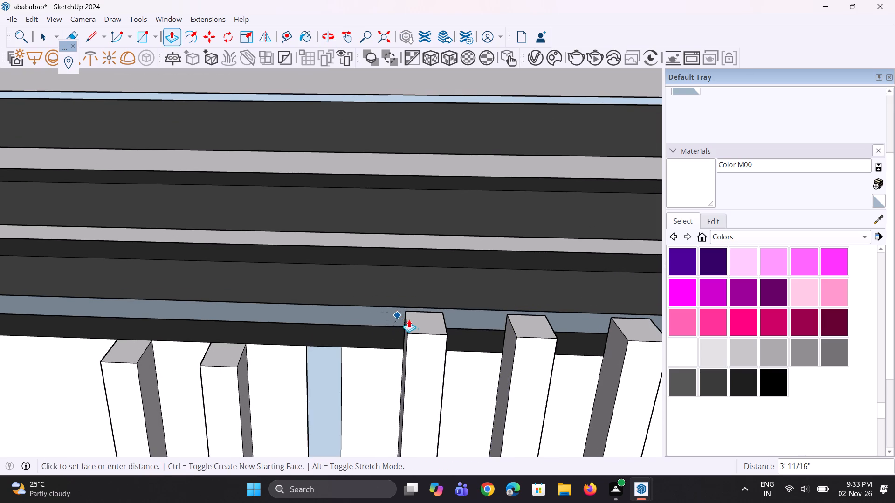
pyautogui.click(419, 325)
# Repeat the same top-face raise on the two remaining lower strips at the end of the row.
pyautogui.scroll(-4, 450, 350)
pyautogui.scroll(3, 264, 375)
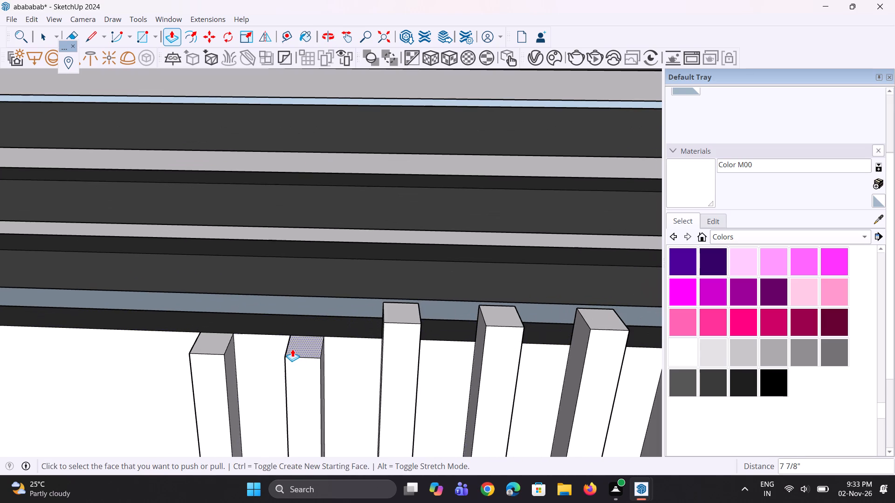
pyautogui.doubleClick(292, 349)
pyautogui.doubleClick(209, 342)
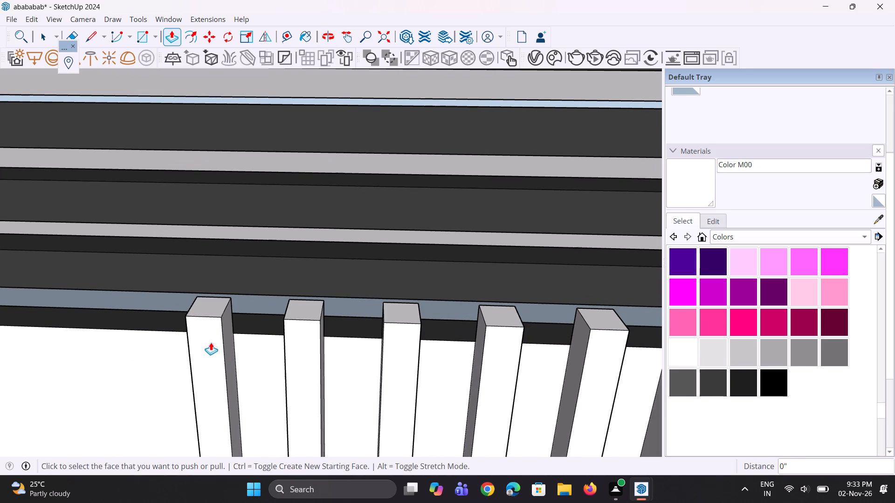
# Examine the raised strips against the rooftop railing and its base from the street side and the roof side.
pyautogui.moveTo(319, 328); pyautogui.dragTo(870, 297, button='middle')
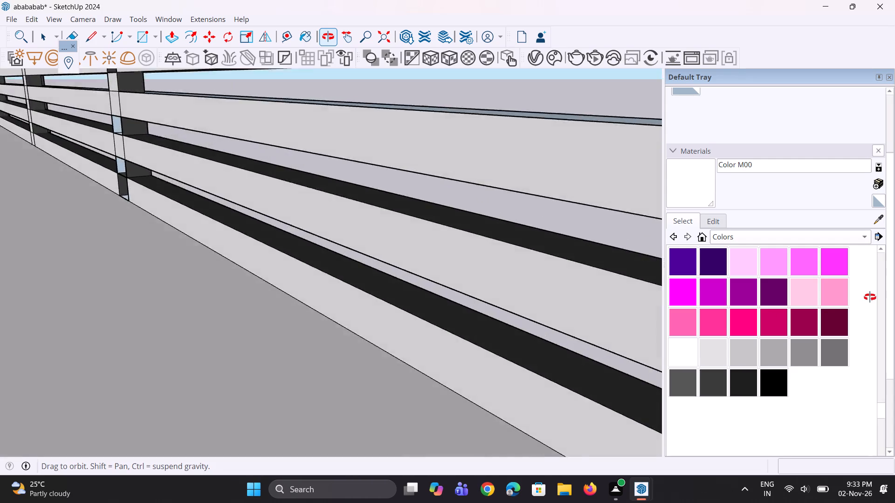
pyautogui.moveTo(870, 297); pyautogui.dragTo(866, 253, button='middle')
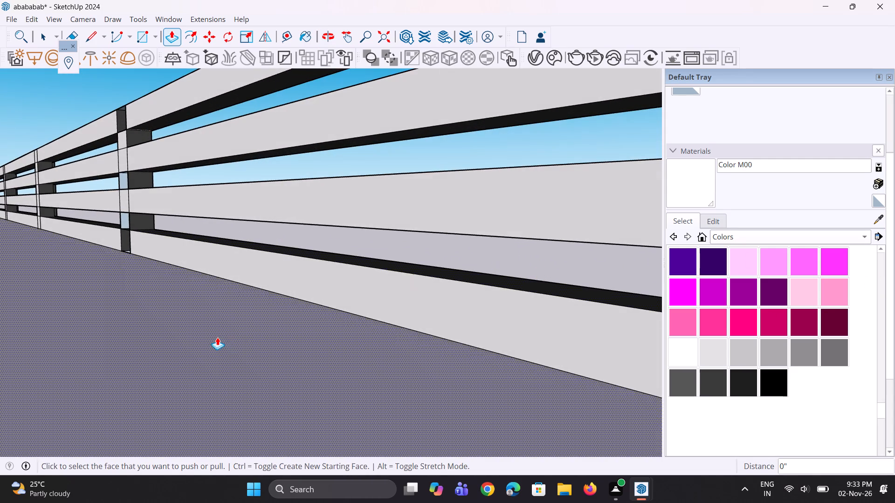
pyautogui.scroll(-4, 217, 337)
pyautogui.moveTo(283, 286); pyautogui.dragTo(416, 294, button='middle')
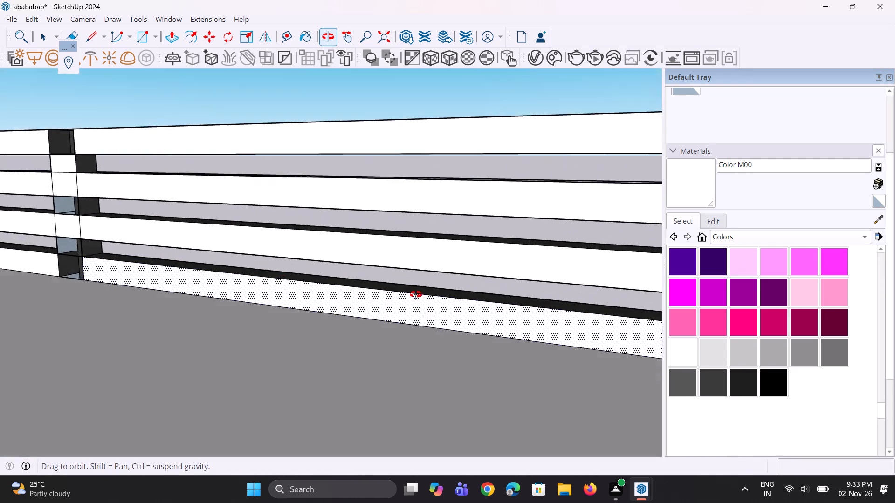
pyautogui.moveTo(416, 294); pyautogui.dragTo(255, 325, button='middle')
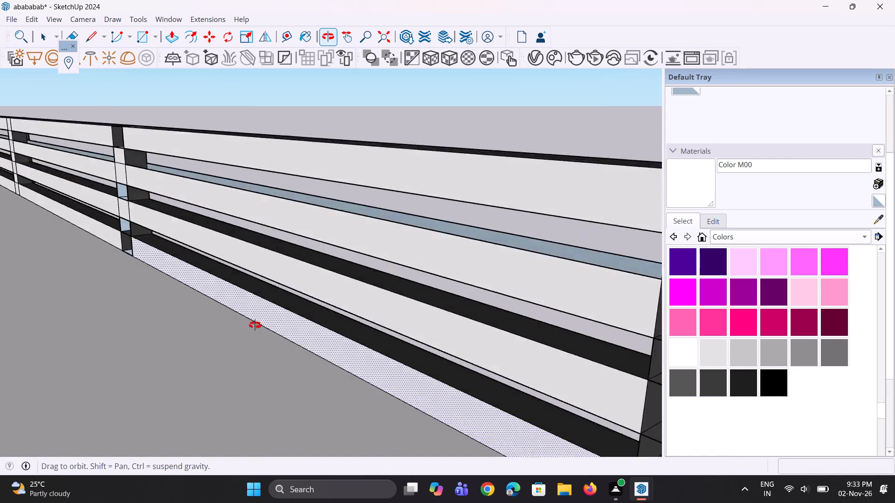
pyautogui.moveTo(255, 325); pyautogui.dragTo(11, 324, button='middle')
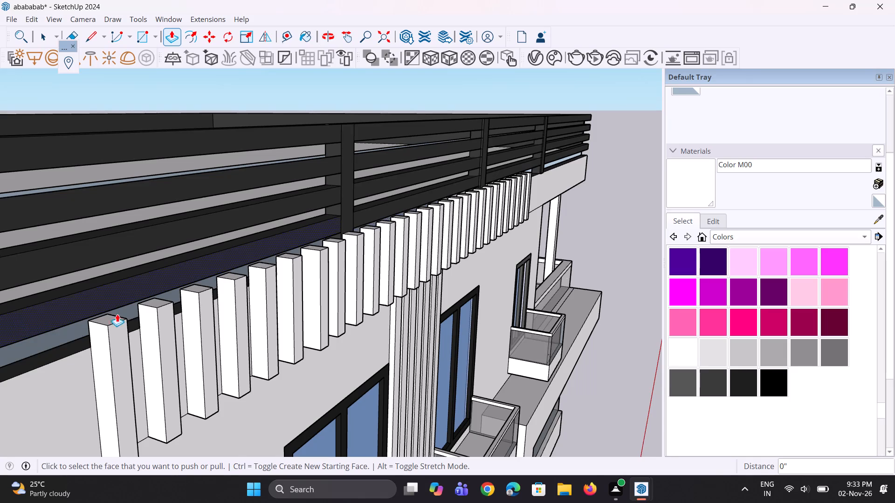
pyautogui.moveTo(130, 309); pyautogui.dragTo(144, 284, button='middle')
pyautogui.scroll(4, 63, 284)
pyautogui.scroll(4, 110, 226)
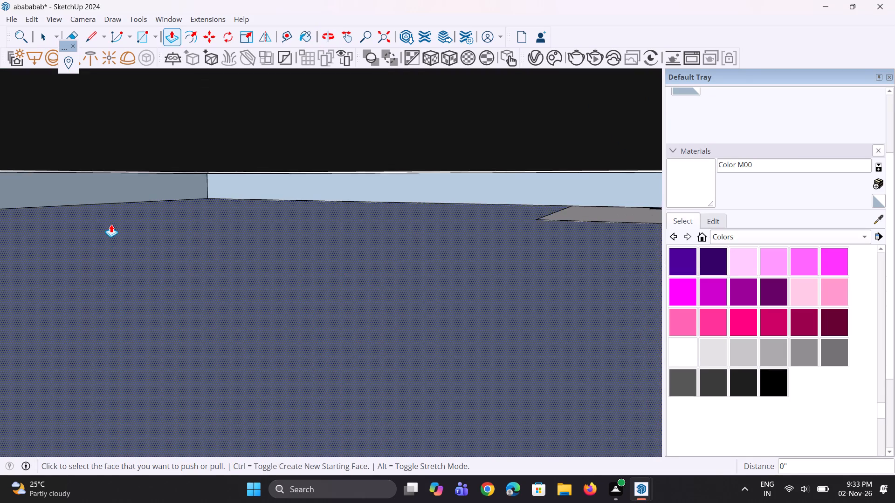
pyautogui.scroll(-7, 111, 224)
pyautogui.moveTo(111, 224); pyautogui.dragTo(141, 220, button='middle')
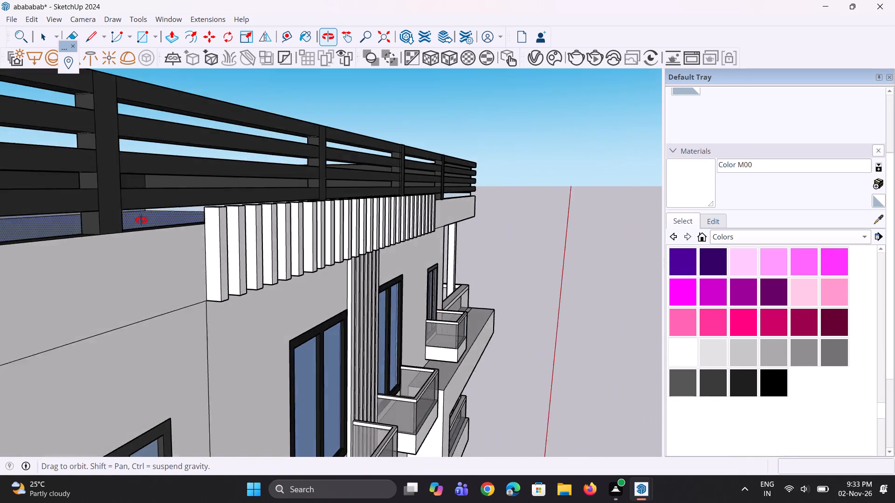
pyautogui.moveTo(141, 220); pyautogui.dragTo(317, 237, button='middle')
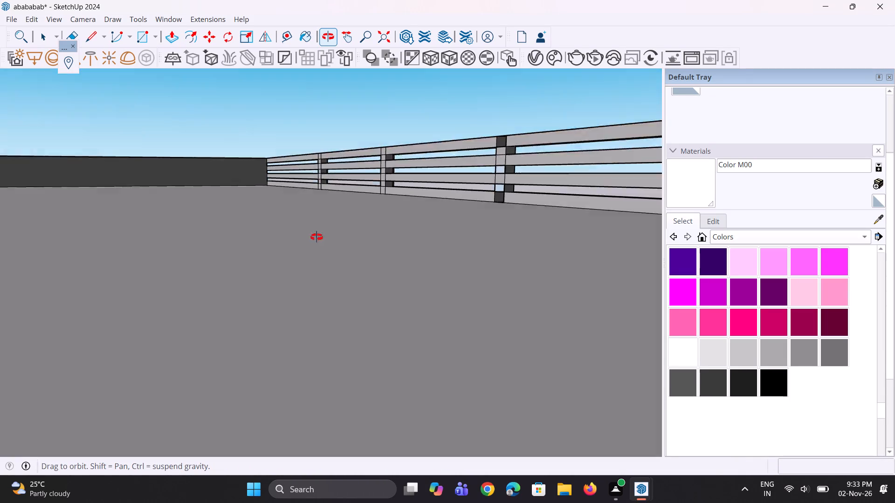
pyautogui.moveTo(317, 237); pyautogui.dragTo(317, 242, button='middle')
pyautogui.moveTo(318, 243); pyautogui.dragTo(300, 213, button='middle')
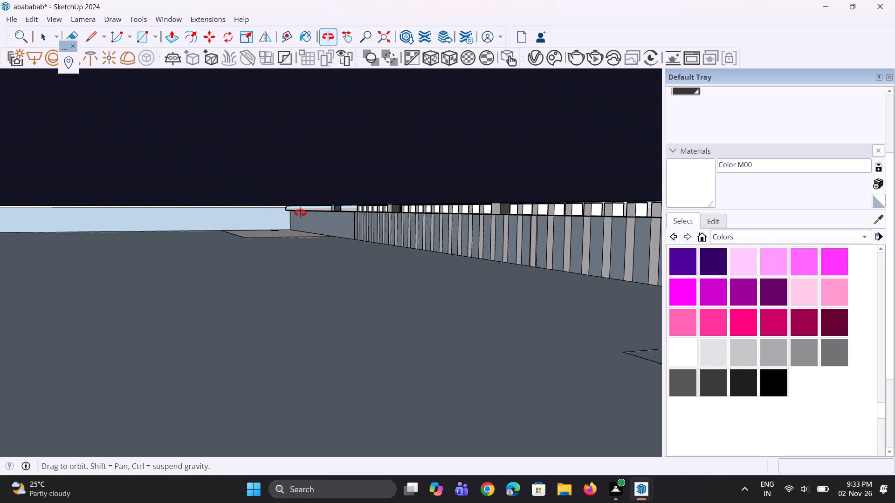
pyautogui.moveTo(300, 213); pyautogui.dragTo(103, 259, button='middle')
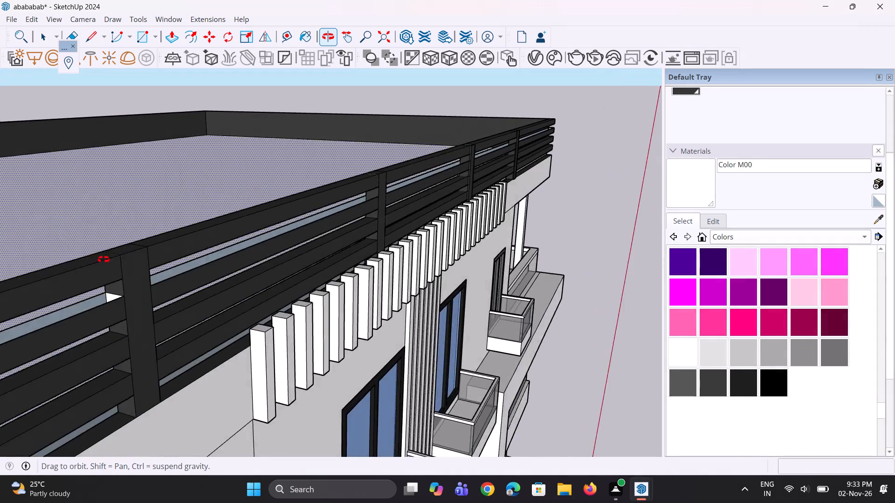
pyautogui.moveTo(103, 259); pyautogui.dragTo(59, 259, button='middle')
pyautogui.scroll(-4, 336, 397)
pyautogui.moveTo(245, 371); pyautogui.dragTo(243, 345, button='middle')
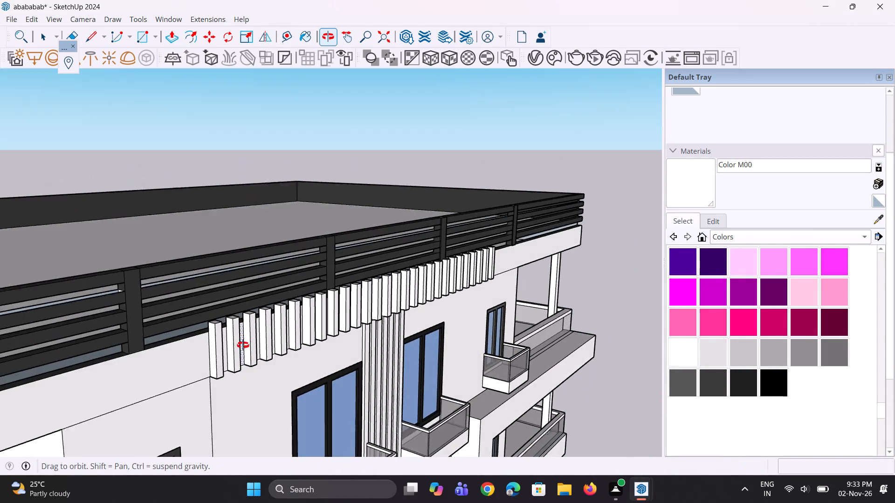
pyautogui.moveTo(243, 345); pyautogui.dragTo(256, 315, button='middle')
pyautogui.scroll(-4, 221, 339)
pyautogui.moveTo(160, 328); pyautogui.dragTo(174, 368, button='middle')
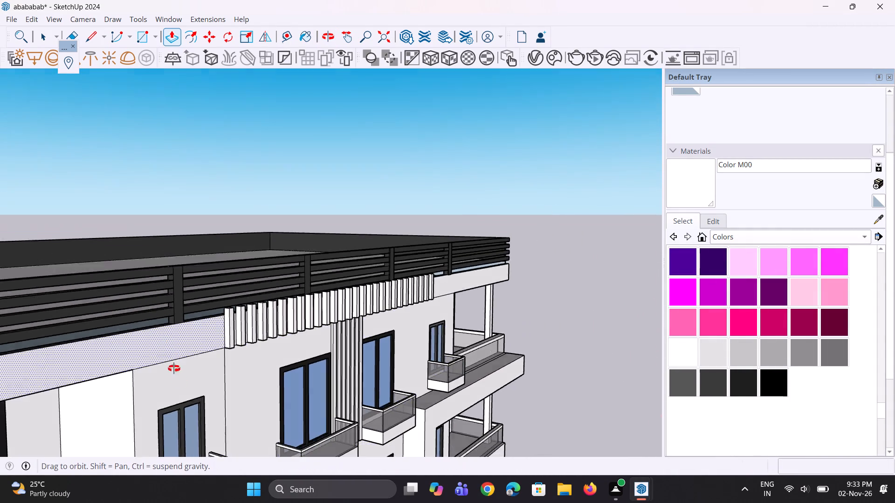
pyautogui.moveTo(174, 368); pyautogui.dragTo(182, 359, button='middle')
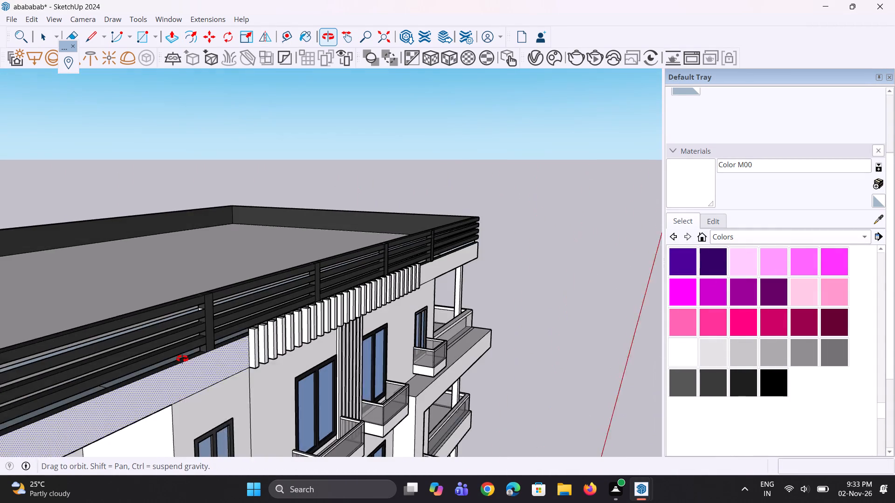
pyautogui.moveTo(182, 359); pyautogui.dragTo(181, 359, button='middle')
pyautogui.scroll(3, 163, 356)
pyautogui.scroll(3, 239, 324)
pyautogui.scroll(2, 283, 313)
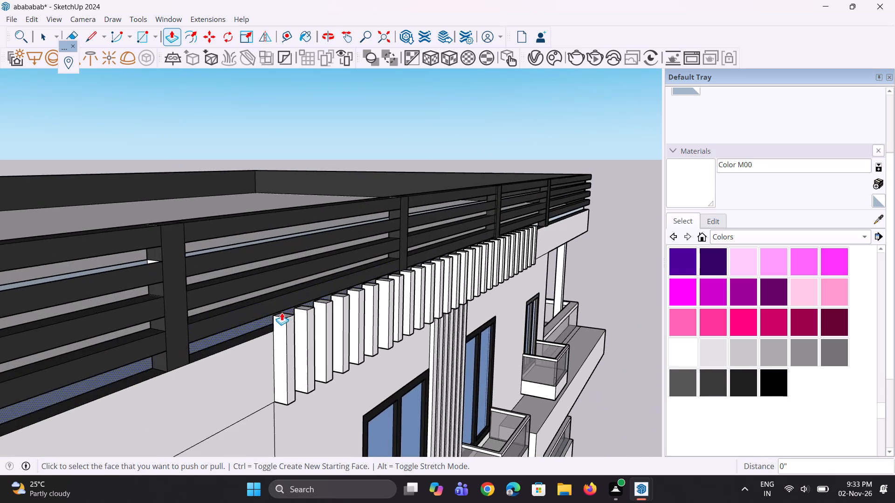
pyautogui.scroll(4, 248, 324)
pyautogui.scroll(-4, 199, 384)
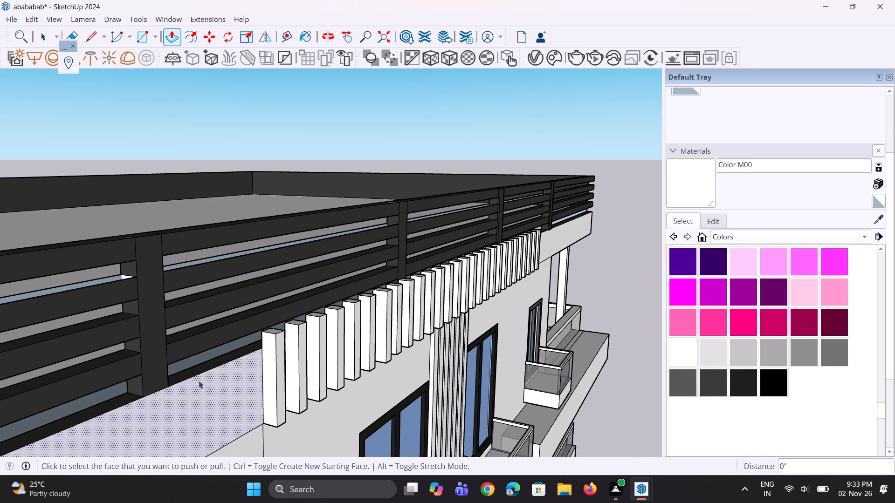
# Push/Pull the front face of the lowest railing board behind the end strips inward by 2".
pyautogui.press('space')
pyautogui.press('space')
pyautogui.press('p')
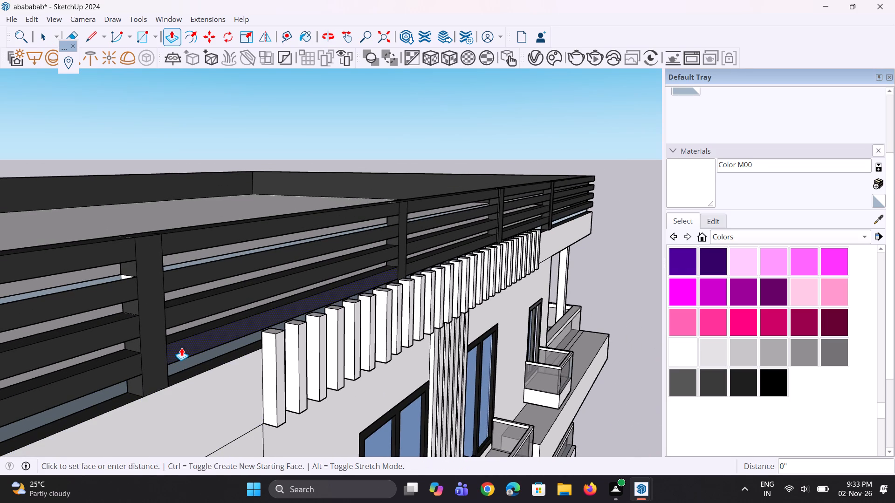
pyautogui.click(181, 348)
pyautogui.click(179, 338)
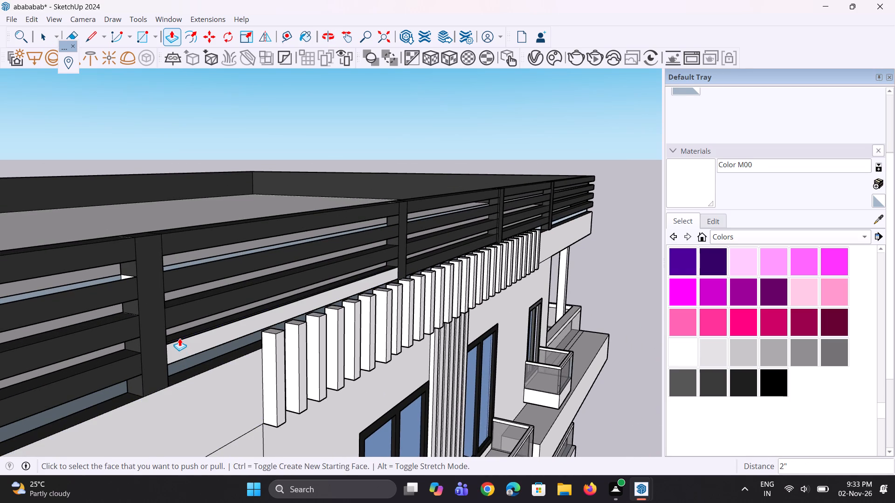
# Push/Pull the exposed face of the same lowest railing board again by 2".
pyautogui.moveTo(179, 338); pyautogui.dragTo(204, 360, button='middle')
pyautogui.scroll(10, 210, 379)
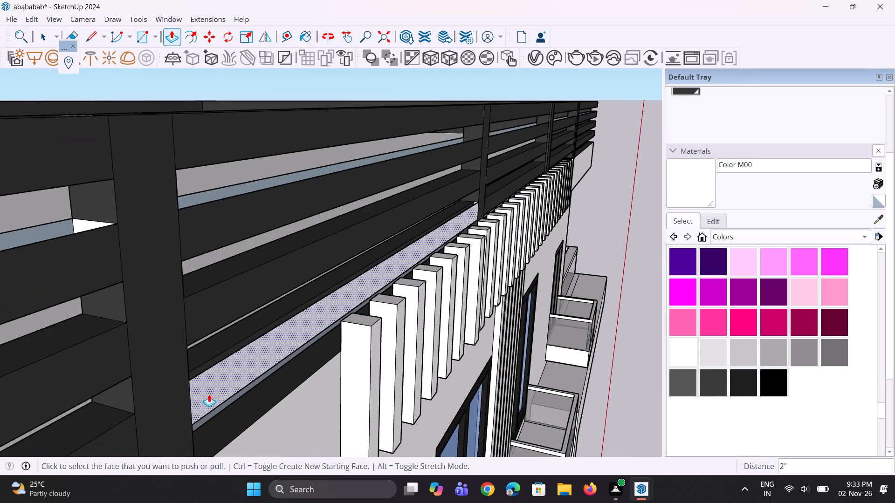
pyautogui.scroll(4, 209, 394)
pyautogui.moveTo(209, 392); pyautogui.dragTo(145, 354, button='middle')
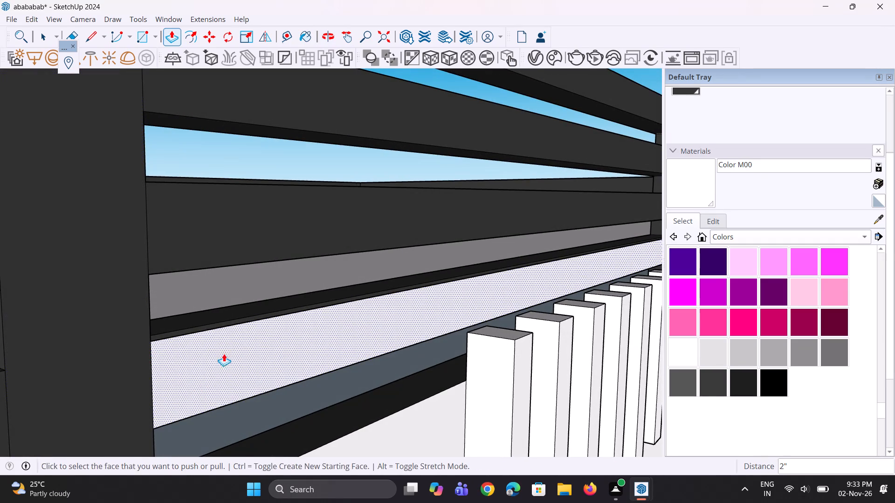
pyautogui.click(233, 349)
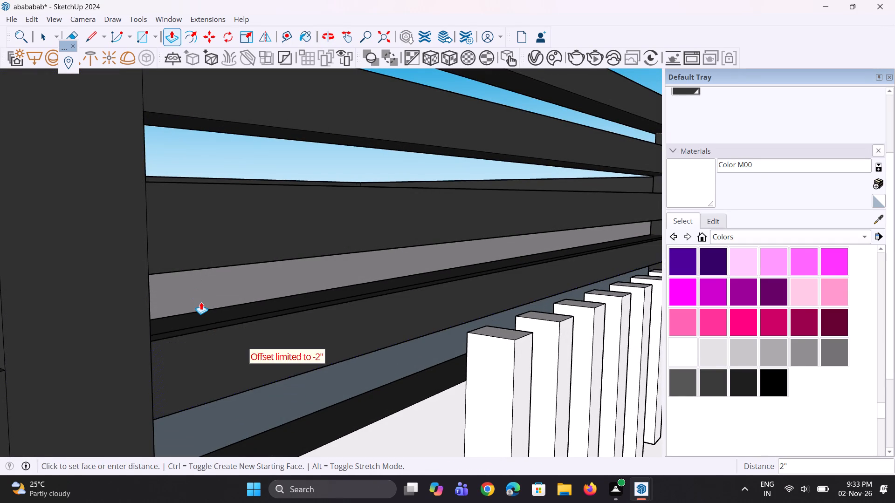
pyautogui.click(201, 302)
# Delete the roof-side face of the lowest railing board in that same bay between the posts.
pyautogui.scroll(-5, 224, 335)
pyautogui.moveTo(296, 292); pyautogui.dragTo(252, 299, button='middle')
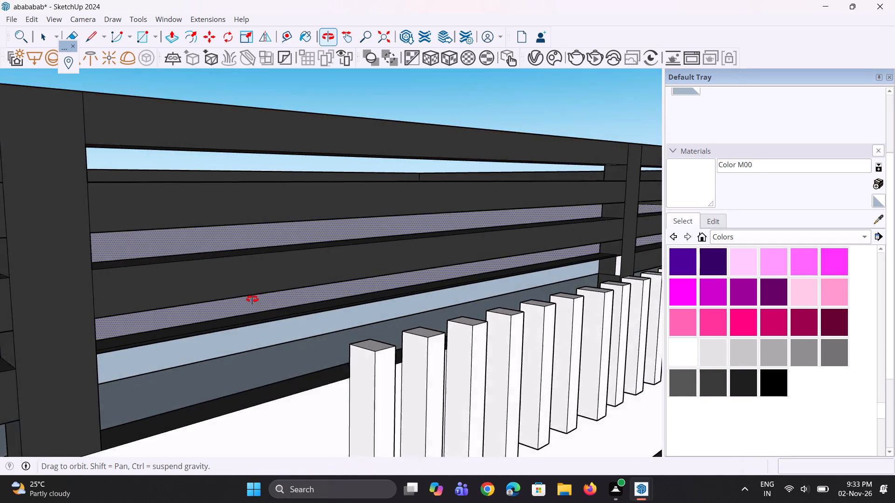
pyautogui.moveTo(252, 299); pyautogui.dragTo(454, 343, button='middle')
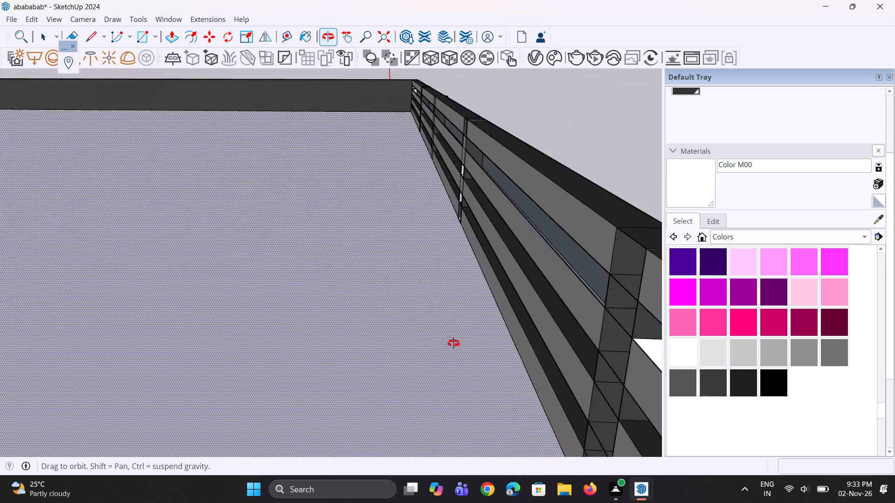
pyautogui.moveTo(454, 343); pyautogui.dragTo(473, 283, button='middle')
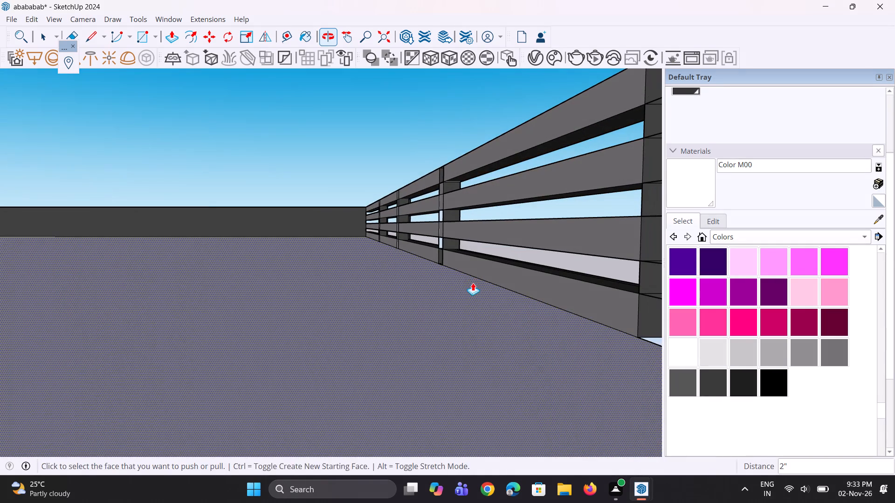
pyautogui.press('space')
pyautogui.click(491, 273)
pyautogui.press('Delete')
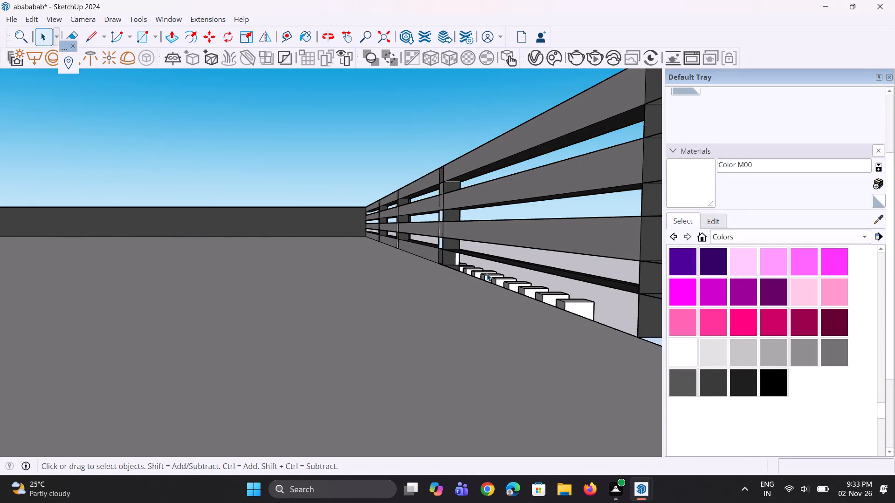
# Delete the roof-side faces of the lowest railing board in the next two bays along the row.
pyautogui.scroll(-3, 365, 273)
pyautogui.scroll(4, 428, 233)
pyautogui.scroll(3, 401, 264)
pyautogui.click(401, 264)
pyautogui.press('Delete')
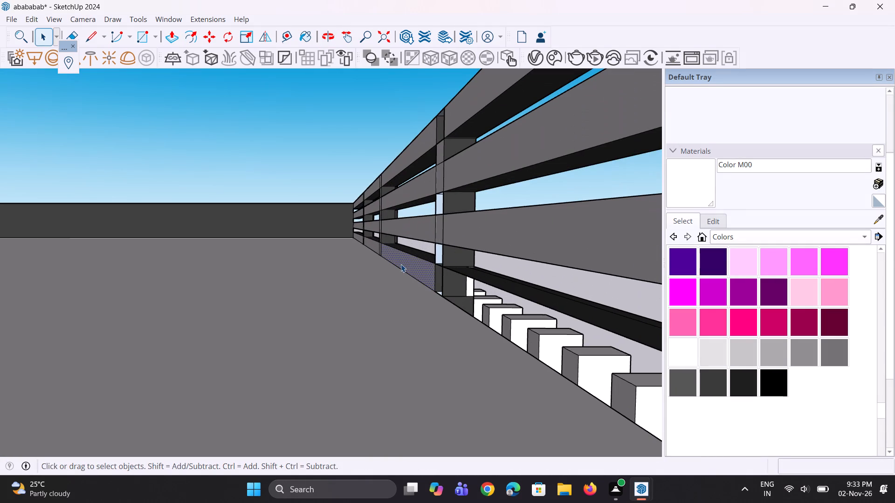
pyautogui.press('Delete')
pyautogui.moveTo(373, 264); pyautogui.dragTo(516, 255, button='middle')
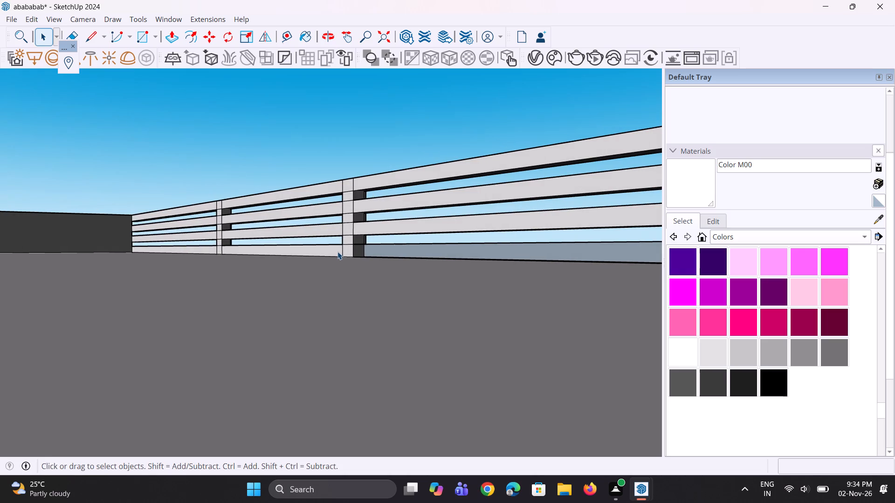
pyautogui.click(337, 251)
pyautogui.press('Delete')
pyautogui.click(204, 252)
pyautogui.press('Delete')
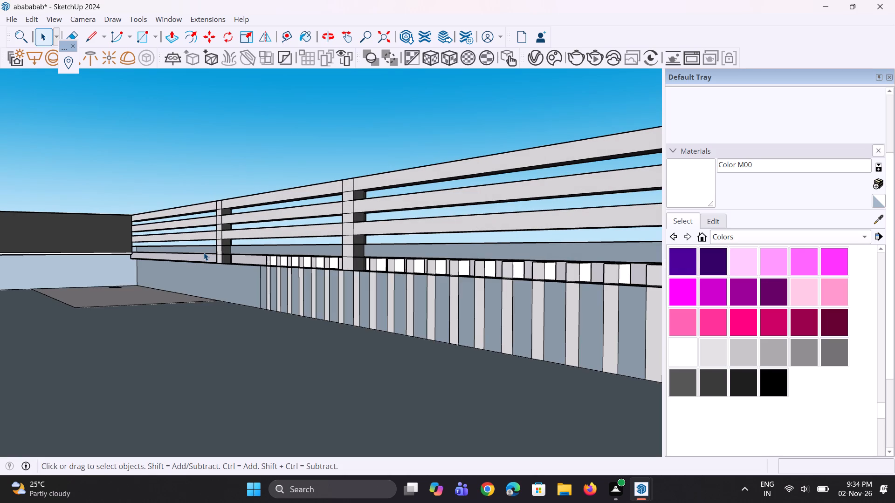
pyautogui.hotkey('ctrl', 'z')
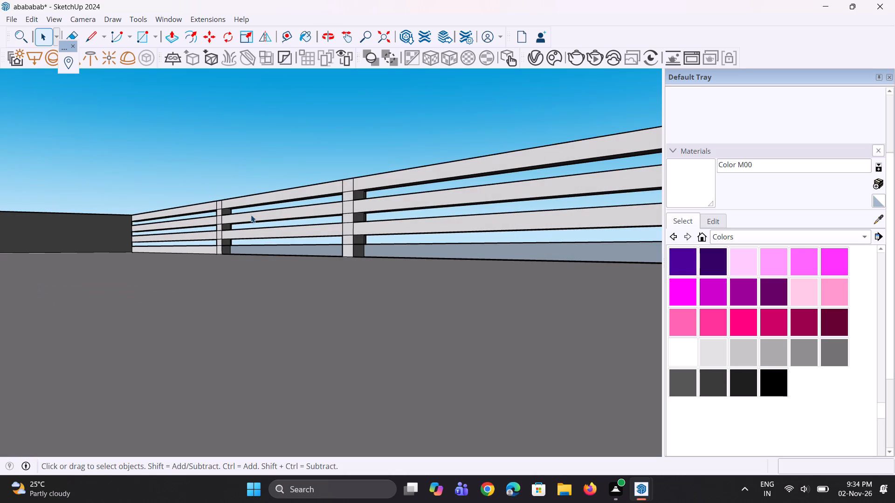
# Delete the roof-side face of the lowest railing board in the last bay before the solid dark parapet.
pyautogui.scroll(-3, 239, 269)
pyautogui.moveTo(217, 250); pyautogui.dragTo(224, 250, button='middle')
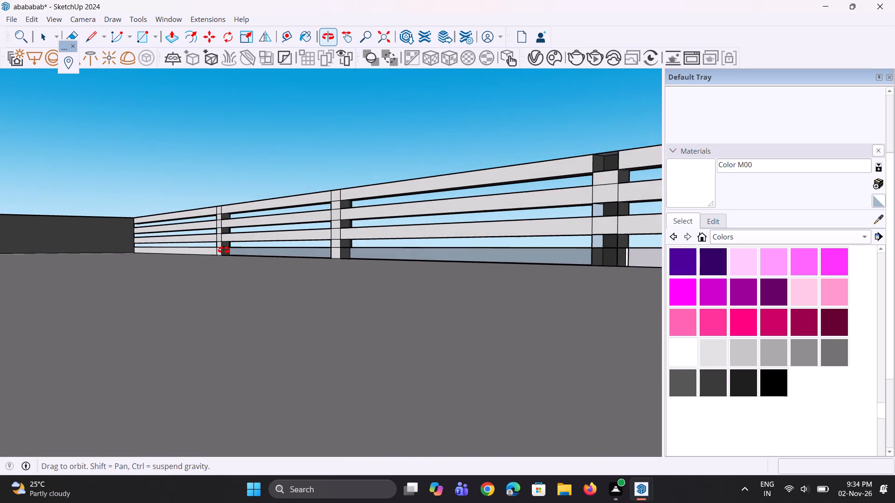
pyautogui.moveTo(224, 250); pyautogui.dragTo(240, 249, button='middle')
pyautogui.scroll(8, 204, 253)
pyautogui.click(183, 250)
pyautogui.press('Delete')
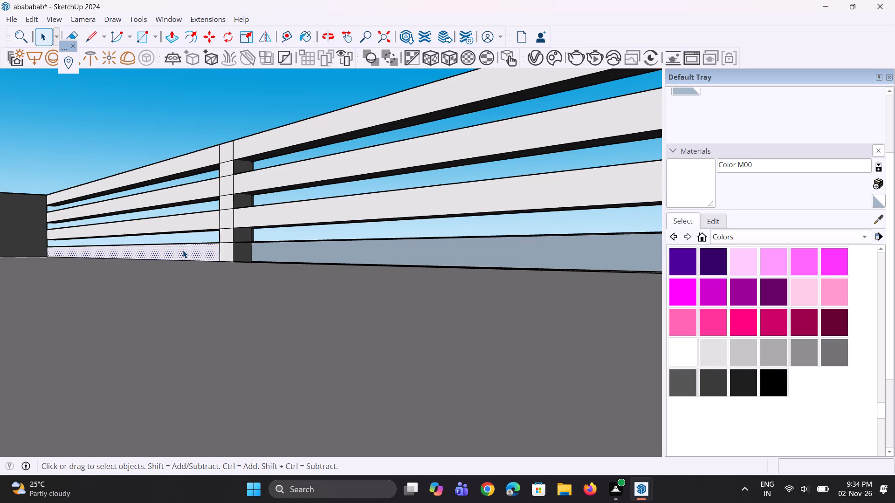
# Erase the lowest railing board's remaining upper edges in the two bays nearest the solid dark parapet.
pyautogui.scroll(4, 182, 250)
pyautogui.press('e')
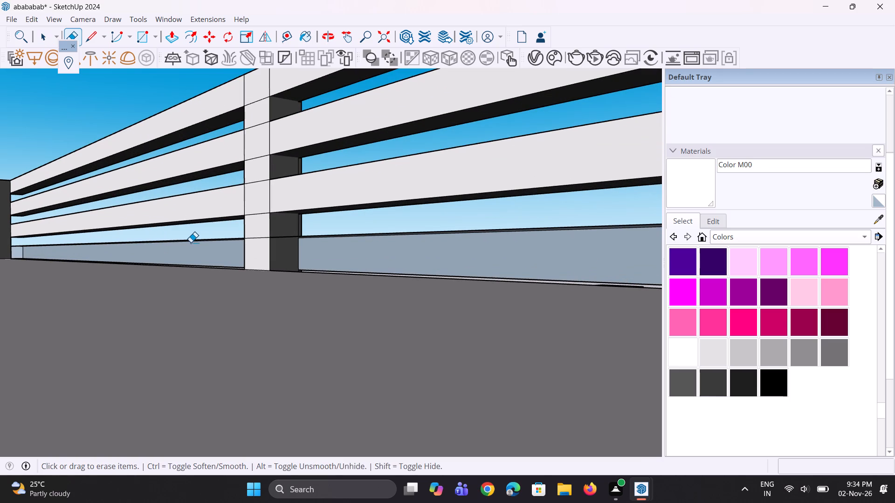
pyautogui.click(191, 242)
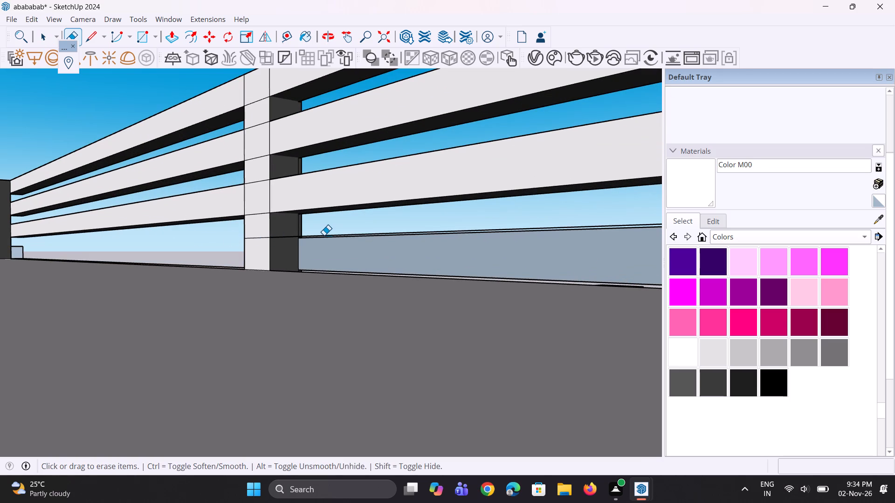
pyautogui.click(324, 235)
pyautogui.click(324, 239)
pyautogui.click(329, 238)
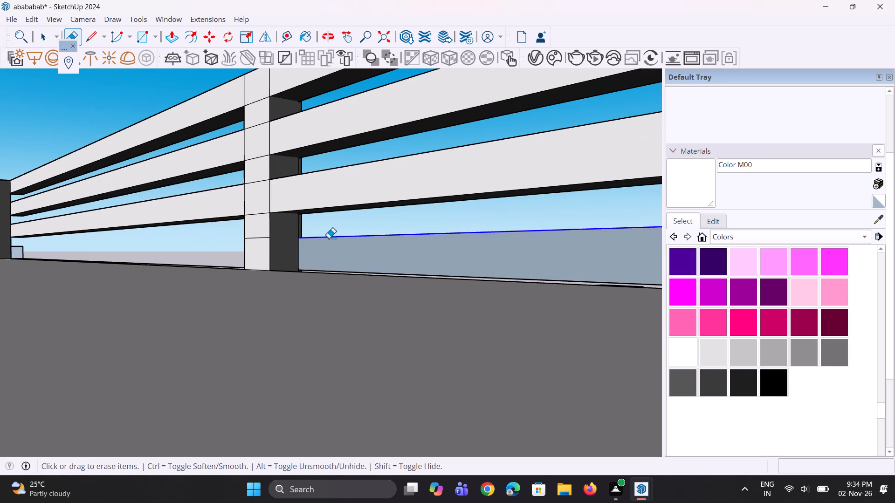
# Erase the lowest board's leftover bottom edges along the roof in the same two bays nearest the parapet.
pyautogui.scroll(-10, 113, 314)
pyautogui.moveTo(223, 305); pyautogui.dragTo(201, 313, button='middle')
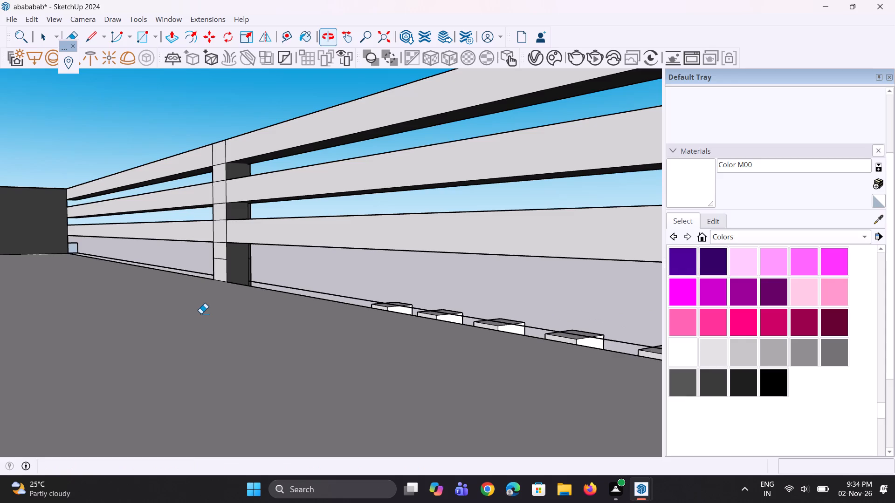
pyautogui.scroll(-7, 201, 313)
pyautogui.scroll(7, 243, 303)
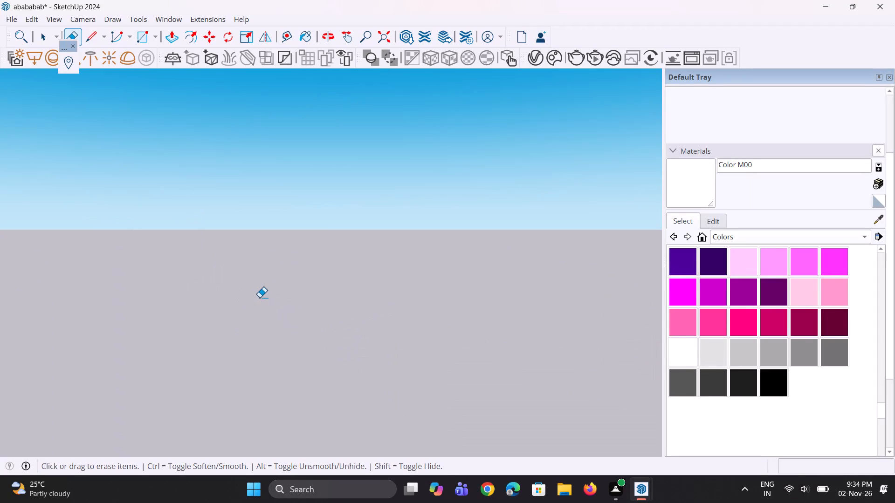
pyautogui.scroll(-3, 260, 297)
pyautogui.click(265, 296)
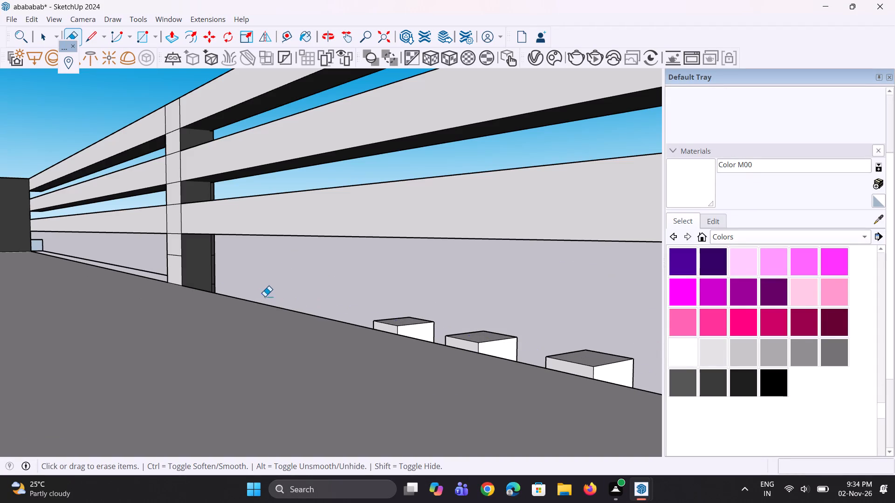
pyautogui.click(165, 277)
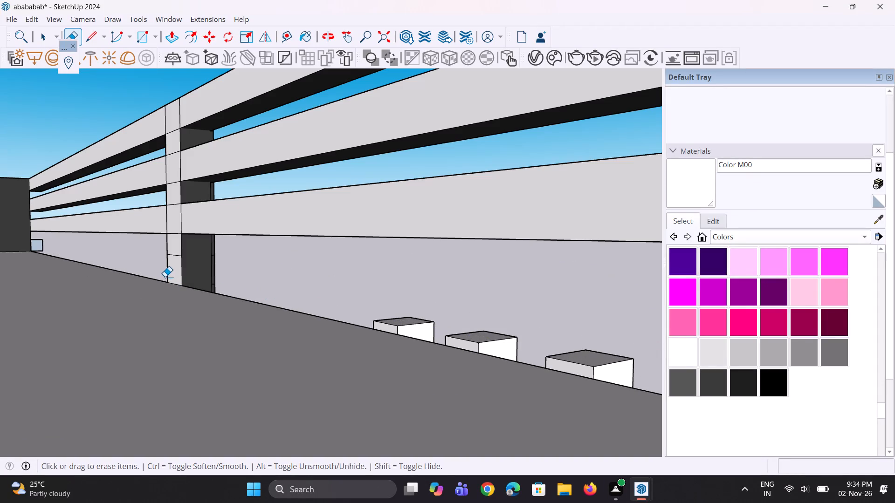
# Erase the small leftover end piece of the lowest board against the solid dark parapet.
pyautogui.scroll(-12, 175, 302)
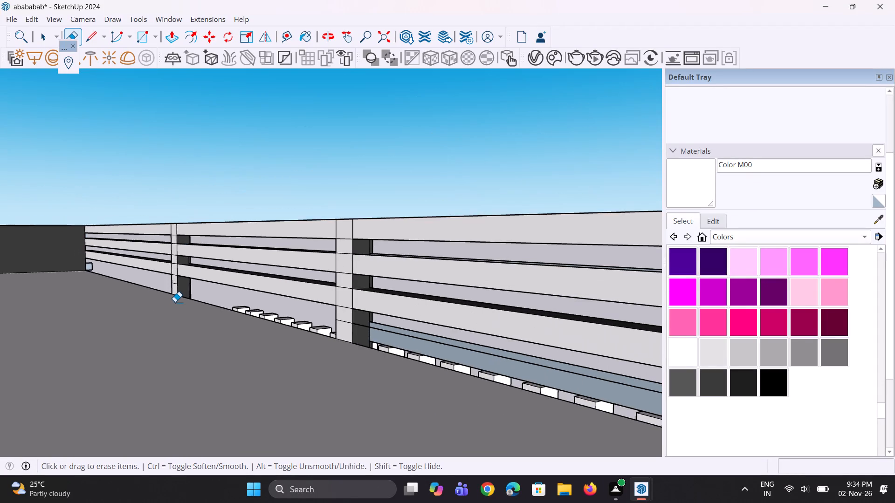
pyautogui.scroll(2, 169, 300)
pyautogui.scroll(7, 79, 274)
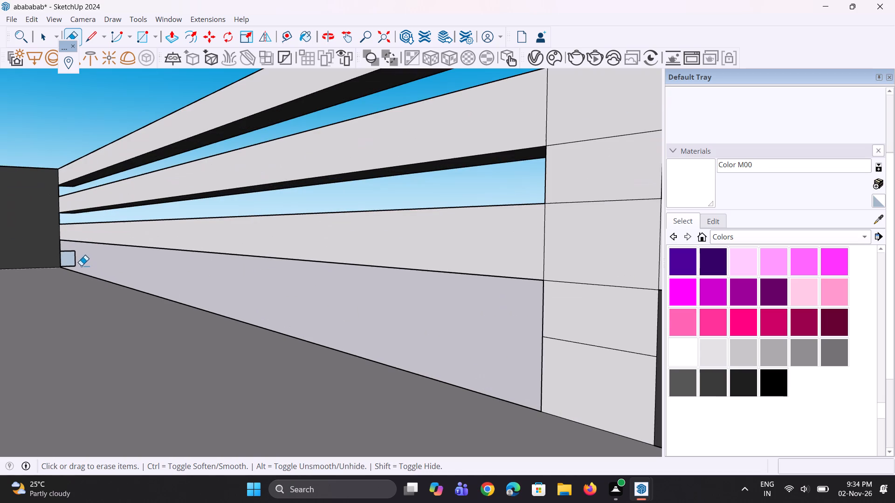
pyautogui.click(76, 265)
pyautogui.click(69, 252)
pyautogui.scroll(-6, 47, 334)
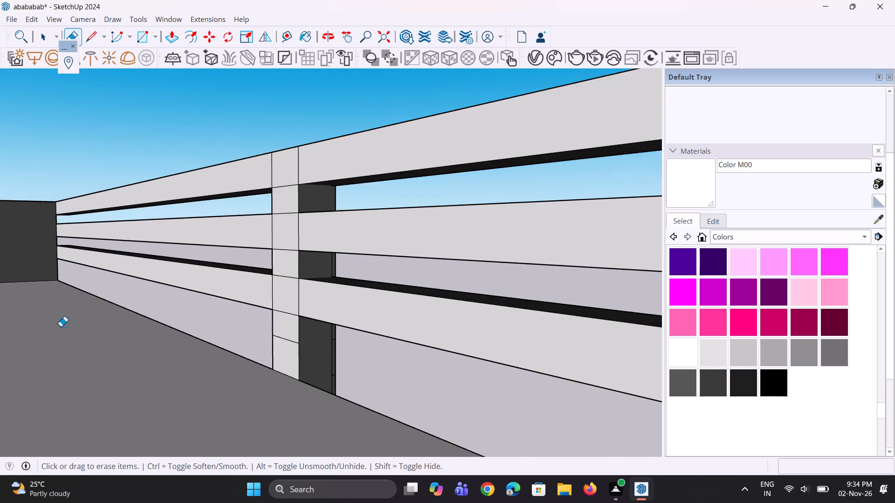
pyautogui.scroll(-5, 69, 326)
pyautogui.scroll(3, 187, 331)
pyautogui.click(187, 331)
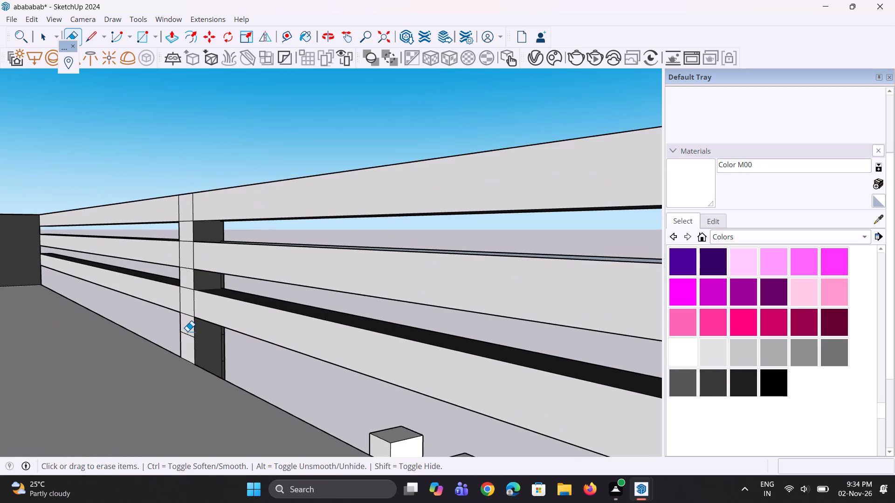
# Erase the lowest board's remaining upper and bottom edges in the third bay from the dark parapet.
pyautogui.scroll(-10, 187, 339)
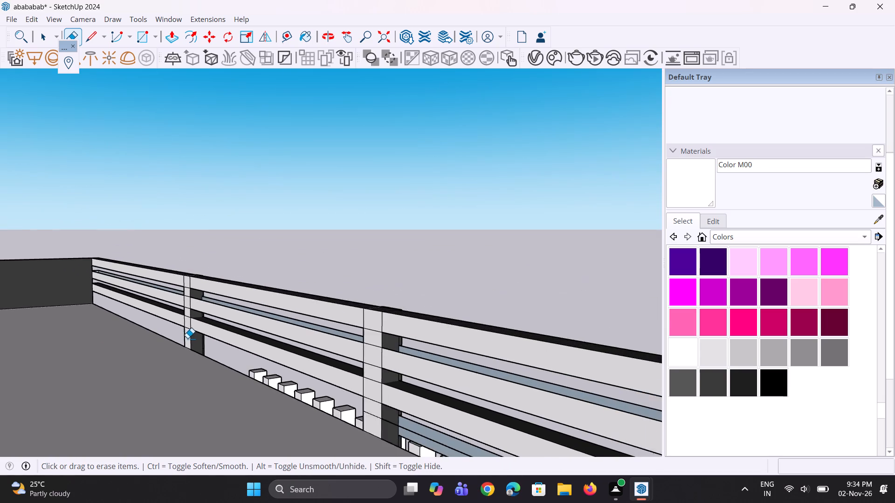
pyautogui.scroll(-4, 234, 299)
pyautogui.scroll(5, 337, 395)
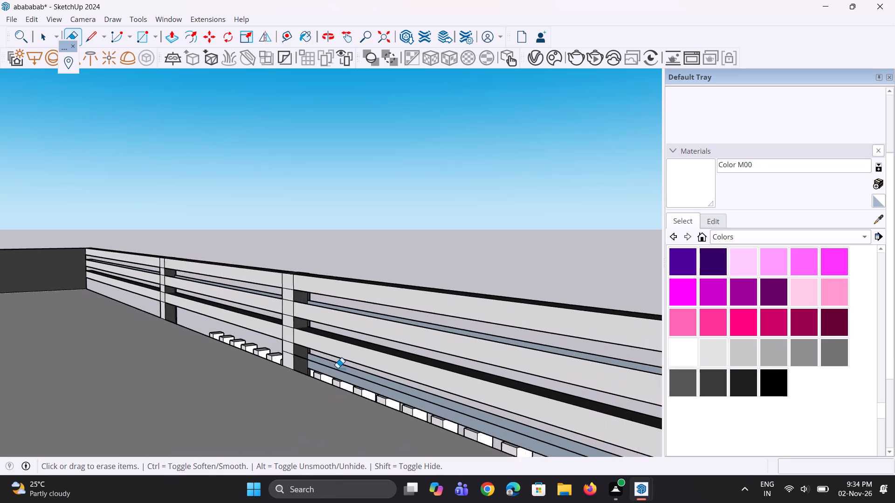
pyautogui.scroll(1, 337, 368)
pyautogui.click(337, 371)
pyautogui.click(339, 362)
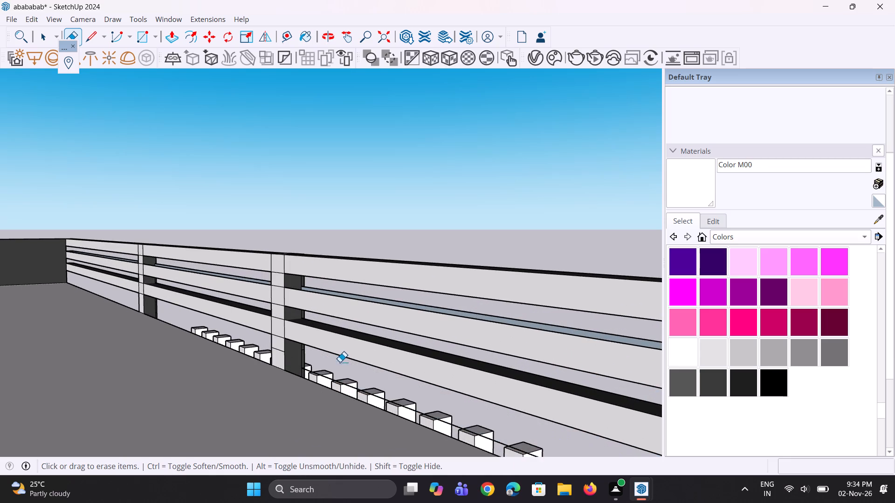
pyautogui.scroll(-3, 241, 348)
pyautogui.scroll(7, 280, 361)
pyautogui.scroll(-4, 302, 371)
pyautogui.scroll(4, 345, 398)
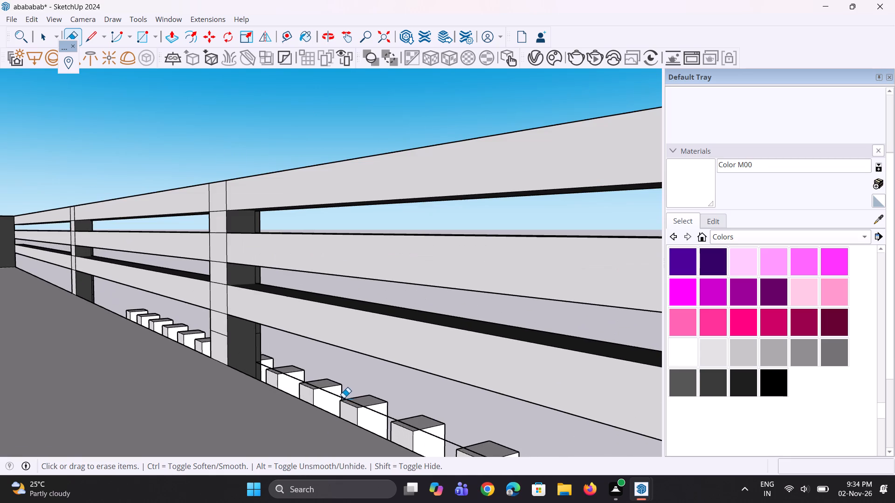
pyautogui.click(344, 398)
# Erase the two long edges of the lowest board's leftover underside in the fourth bay from the dark parapet.
pyautogui.scroll(-10, 213, 343)
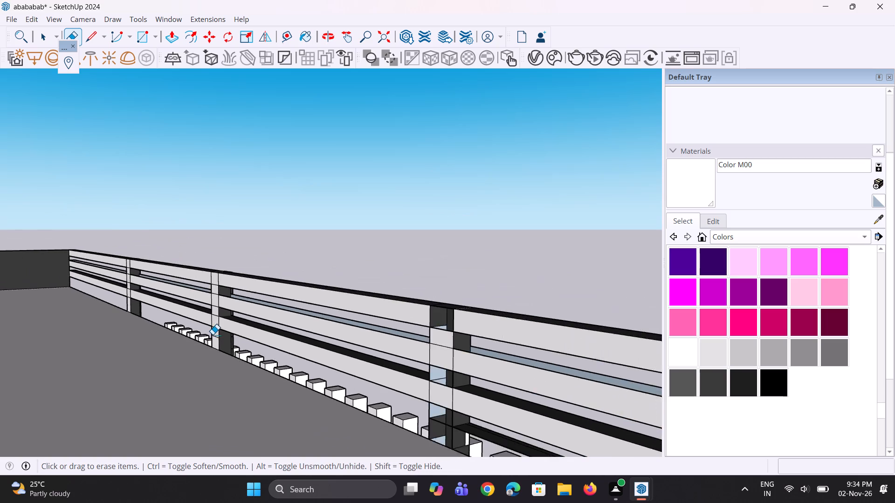
pyautogui.scroll(-4, 213, 334)
pyautogui.scroll(3, 430, 398)
pyautogui.scroll(2, 346, 401)
pyautogui.moveTo(348, 396); pyautogui.dragTo(366, 376, button='middle')
pyautogui.scroll(3, 371, 365)
pyautogui.scroll(-4, 371, 365)
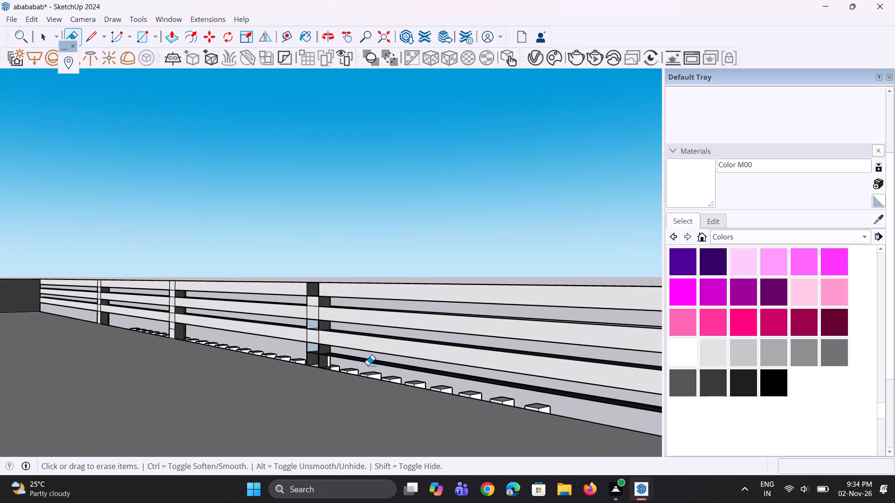
pyautogui.click(369, 363)
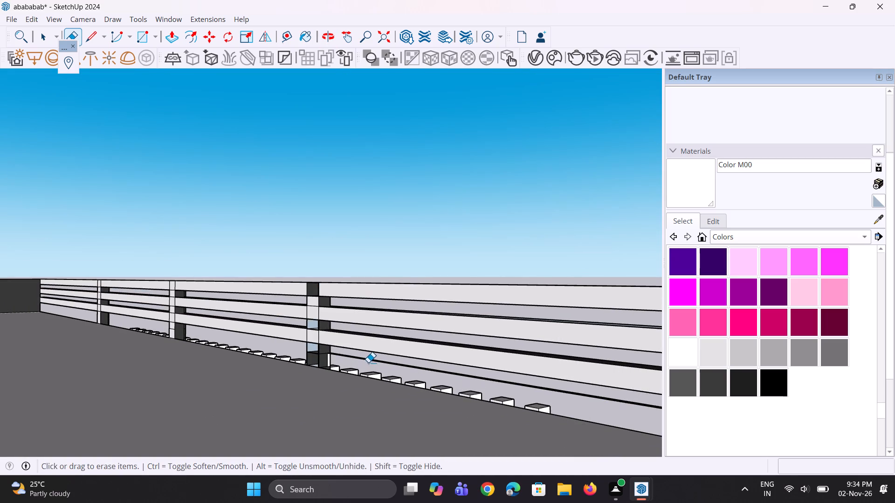
pyautogui.click(339, 355)
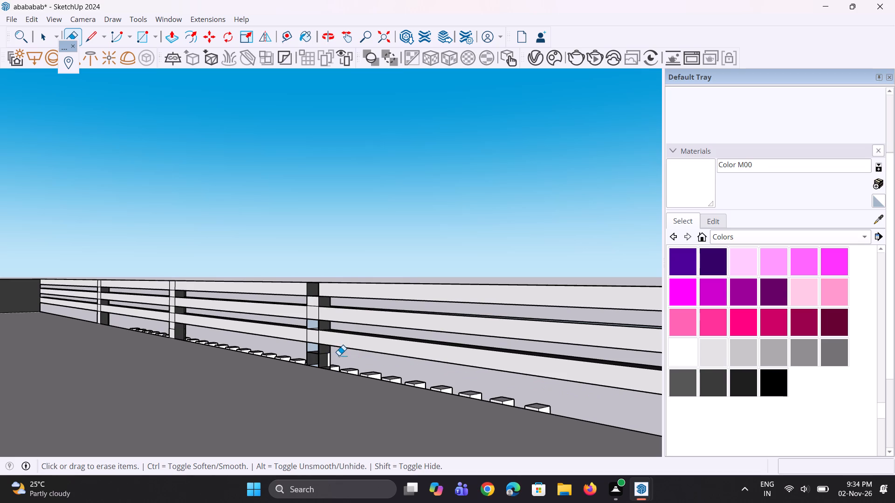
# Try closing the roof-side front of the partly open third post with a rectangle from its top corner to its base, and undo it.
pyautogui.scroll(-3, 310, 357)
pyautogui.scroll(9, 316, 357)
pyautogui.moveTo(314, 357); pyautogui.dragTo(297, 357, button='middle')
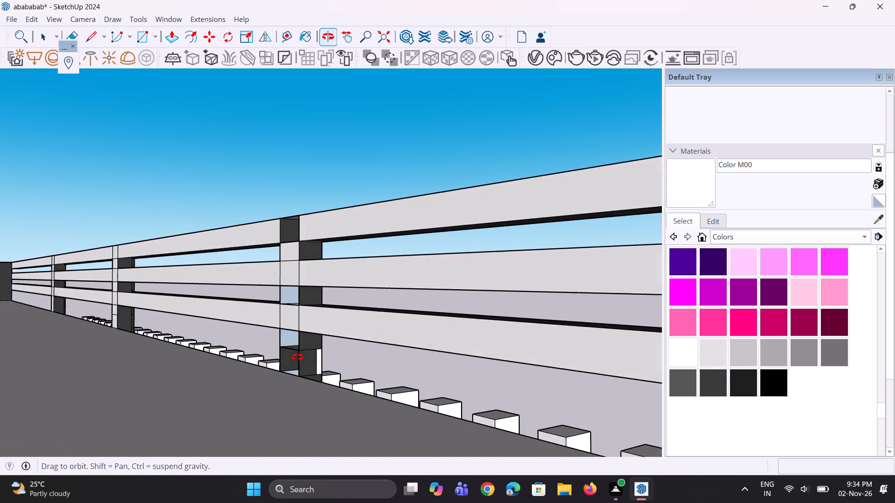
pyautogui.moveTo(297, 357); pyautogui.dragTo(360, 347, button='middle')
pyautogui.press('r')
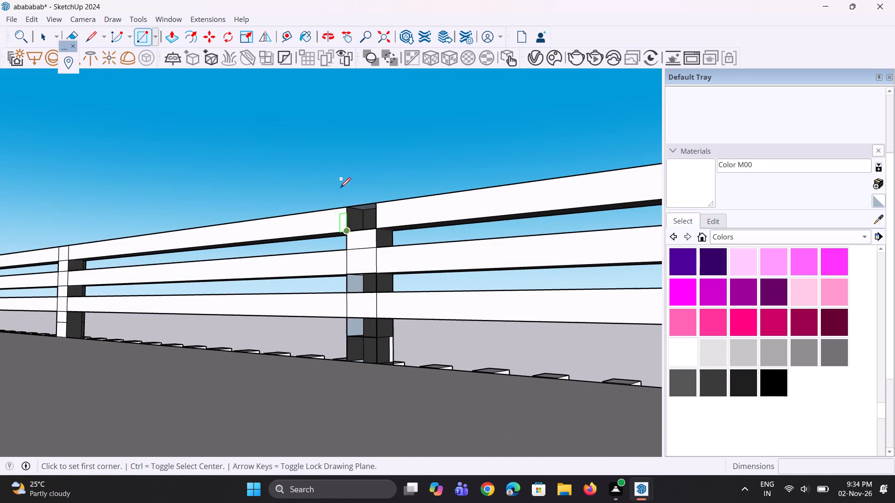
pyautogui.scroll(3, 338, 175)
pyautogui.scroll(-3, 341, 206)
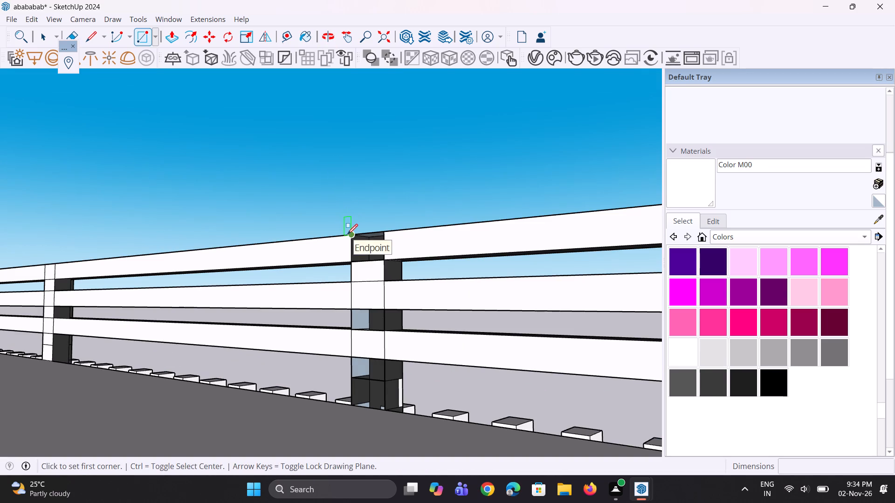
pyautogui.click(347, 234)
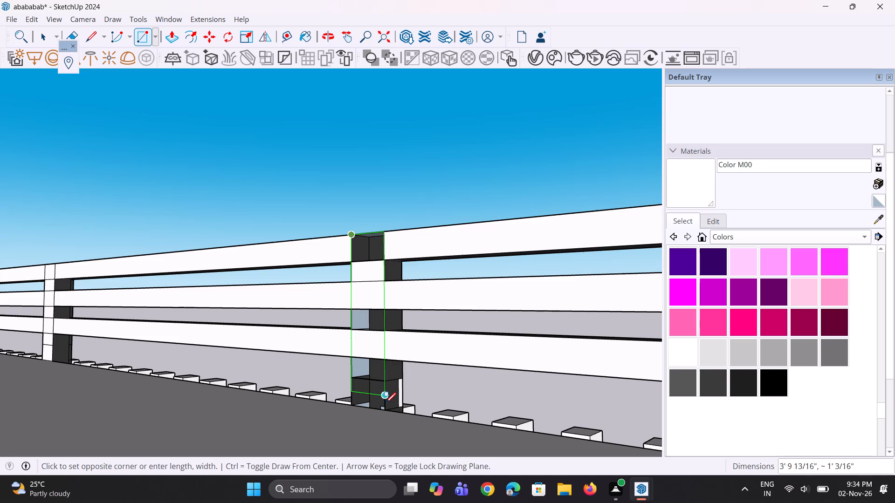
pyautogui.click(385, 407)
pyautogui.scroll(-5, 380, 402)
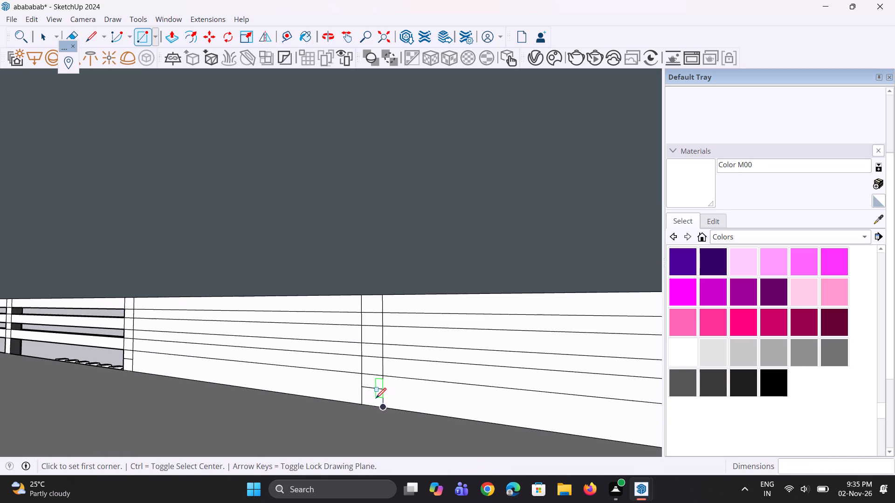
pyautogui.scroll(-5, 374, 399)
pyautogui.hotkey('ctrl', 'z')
# Push/Pull the recessed dark face of the third post out 8 3/8" so it is flush with the roof-side front.
pyautogui.scroll(-4, 365, 392)
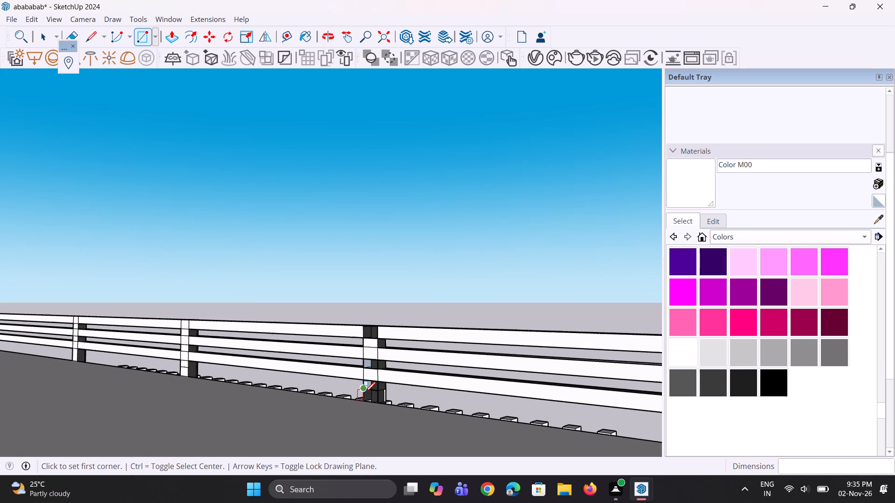
pyautogui.scroll(-1, 365, 392)
pyautogui.moveTo(358, 391); pyautogui.dragTo(346, 389, button='middle')
pyautogui.press('space')
pyautogui.scroll(3, 360, 333)
pyautogui.press('p')
pyautogui.scroll(3, 360, 333)
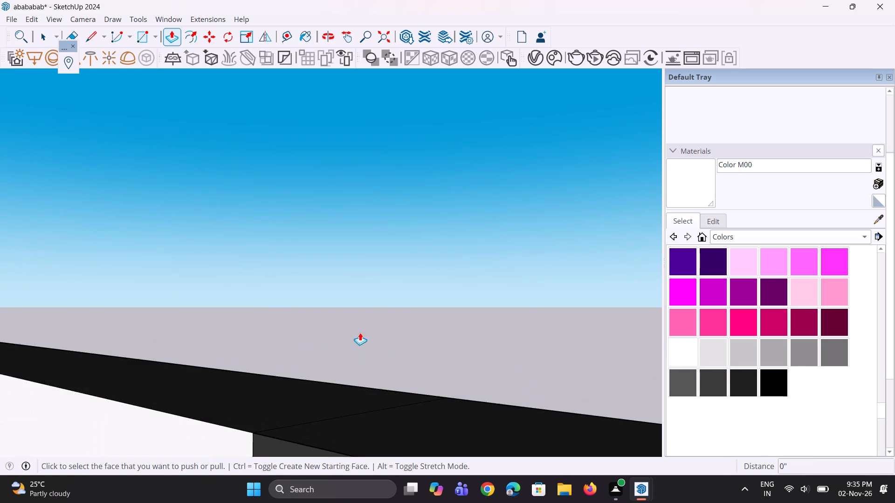
pyautogui.middleClick(360, 333)
pyautogui.scroll(-4, 360, 333)
pyautogui.moveTo(365, 343); pyautogui.dragTo(430, 337, button='middle')
pyautogui.click(429, 337)
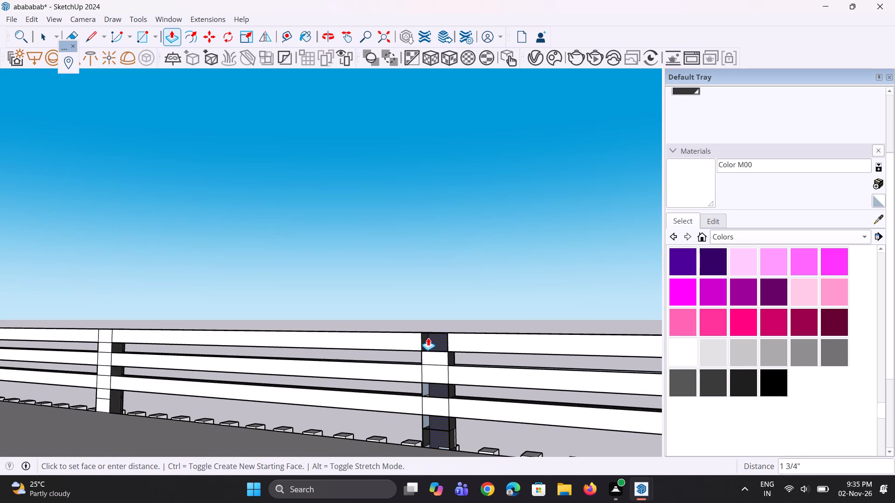
pyautogui.press('Escape')
pyautogui.scroll(2, 433, 345)
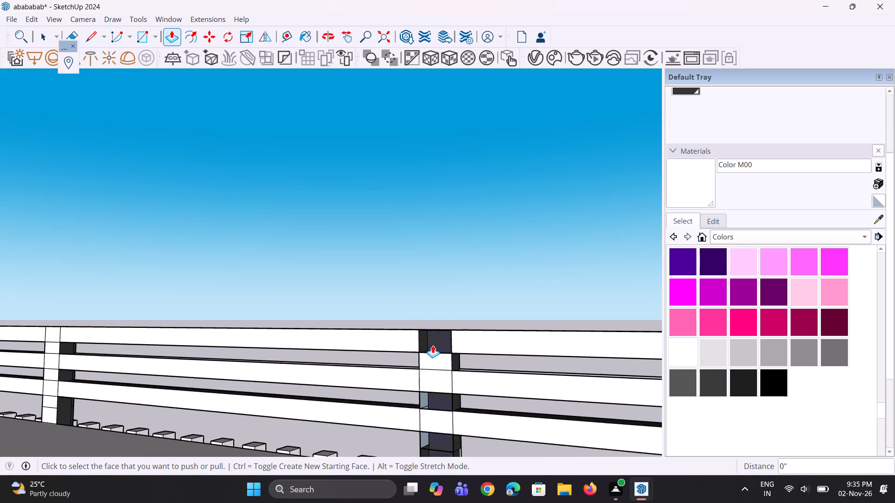
pyautogui.scroll(6, 433, 345)
pyautogui.click(434, 345)
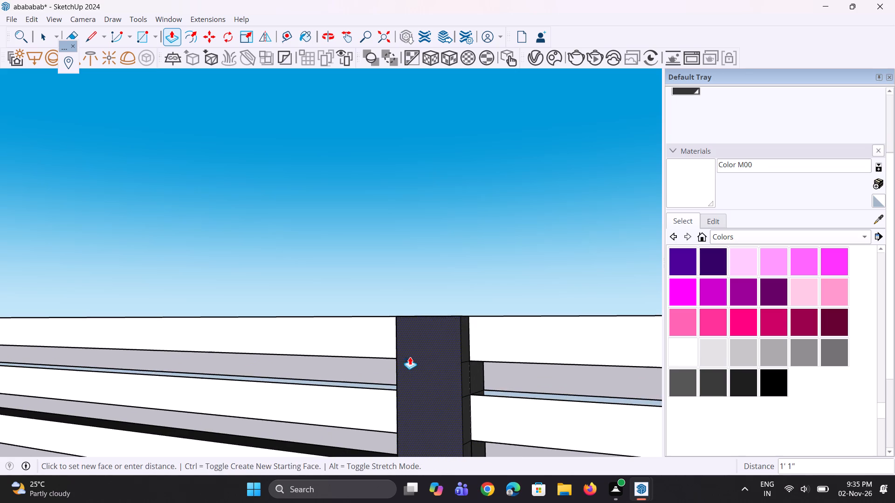
pyautogui.click(468, 417)
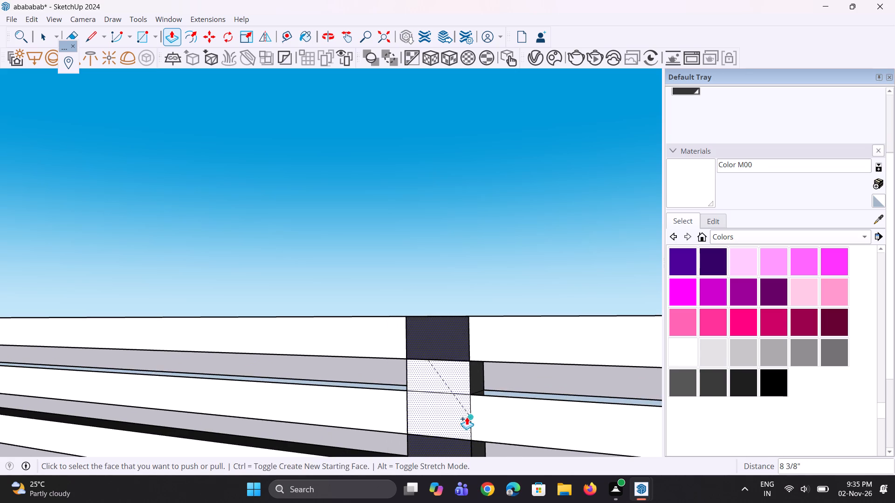
# Push/Pull the top of the last white block before the all-dark fourth post upward by 4 3/16".
pyautogui.moveTo(433, 402); pyautogui.dragTo(321, 362, button='middle')
pyautogui.scroll(-12, 323, 353)
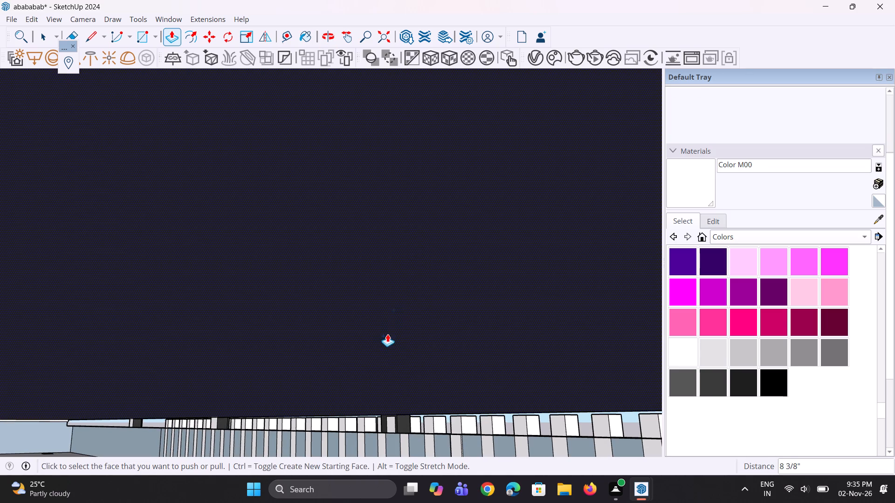
pyautogui.click(383, 38)
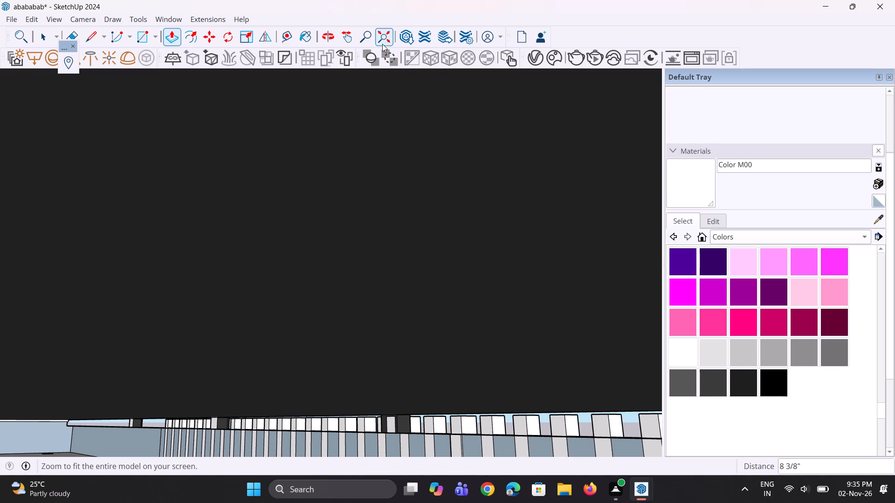
pyautogui.moveTo(360, 207); pyautogui.dragTo(437, 460, button='middle')
pyautogui.scroll(7, 299, 192)
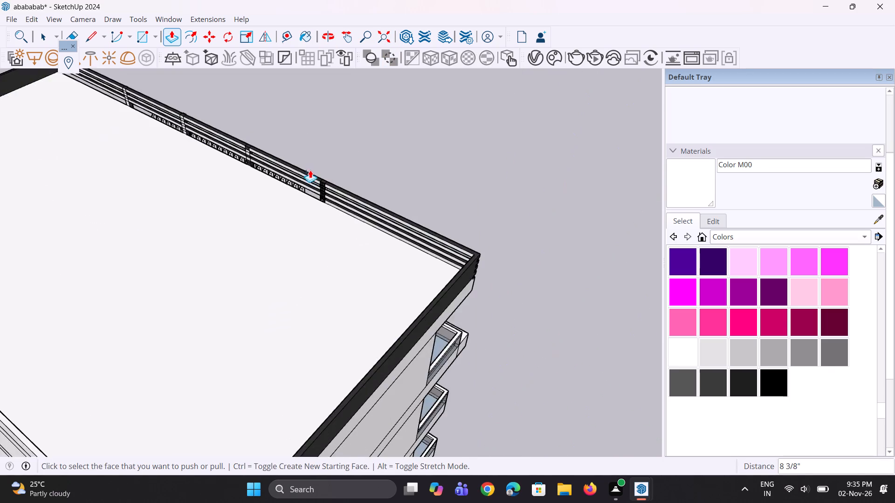
pyautogui.scroll(18, 310, 170)
pyautogui.click(307, 189)
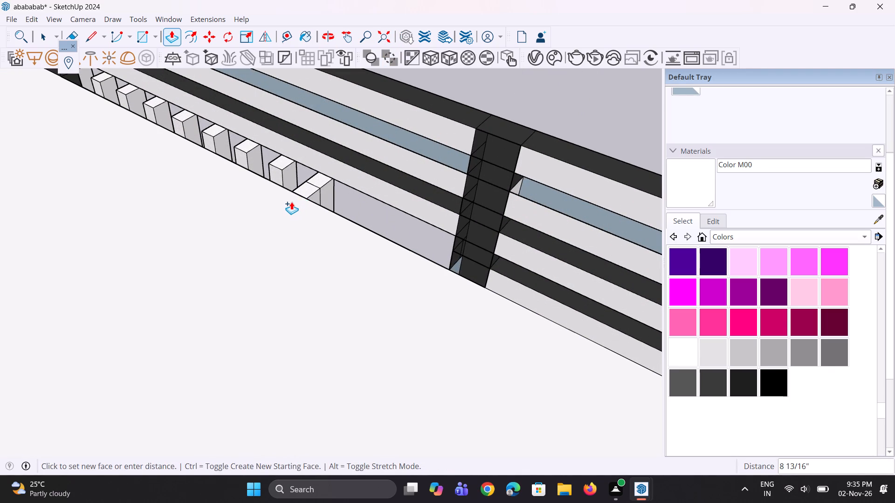
pyautogui.press('Escape')
pyautogui.moveTo(296, 186); pyautogui.dragTo(333, 146, button='middle')
pyautogui.scroll(4, 333, 146)
pyautogui.click(333, 146)
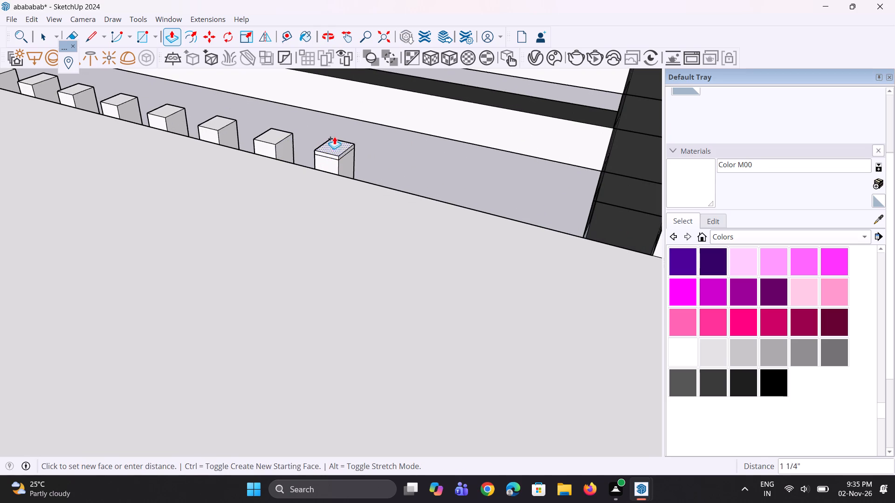
pyautogui.click(334, 130)
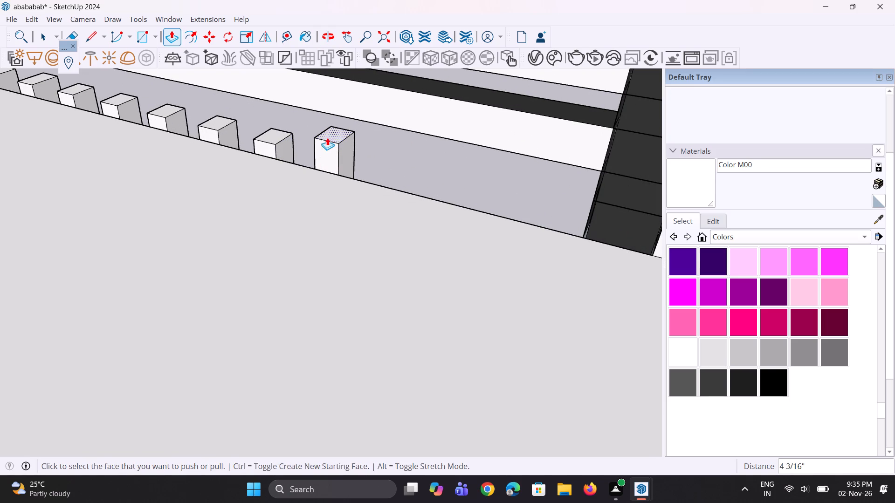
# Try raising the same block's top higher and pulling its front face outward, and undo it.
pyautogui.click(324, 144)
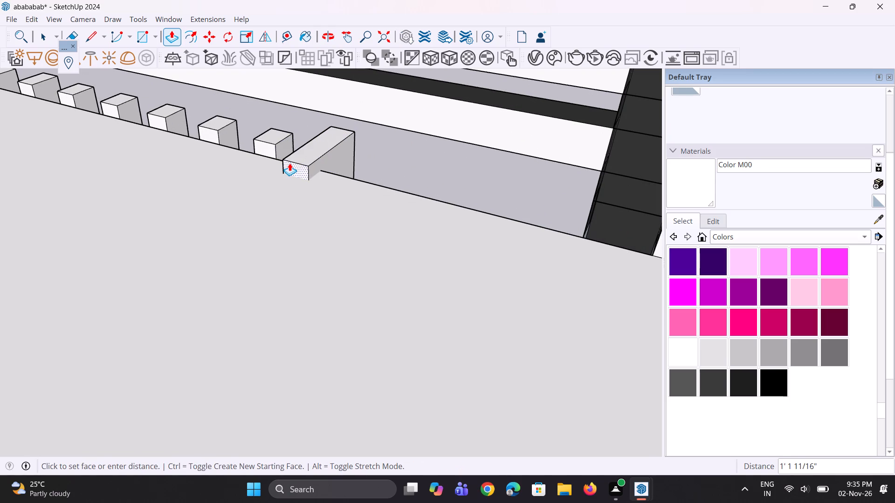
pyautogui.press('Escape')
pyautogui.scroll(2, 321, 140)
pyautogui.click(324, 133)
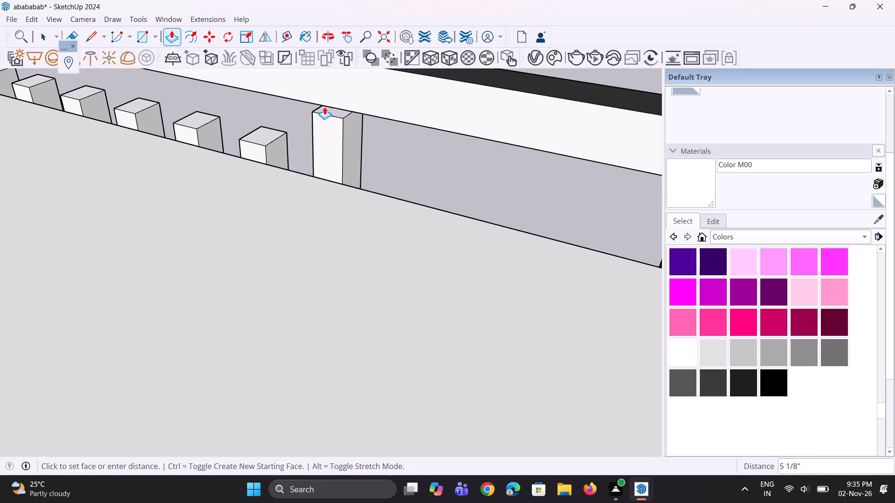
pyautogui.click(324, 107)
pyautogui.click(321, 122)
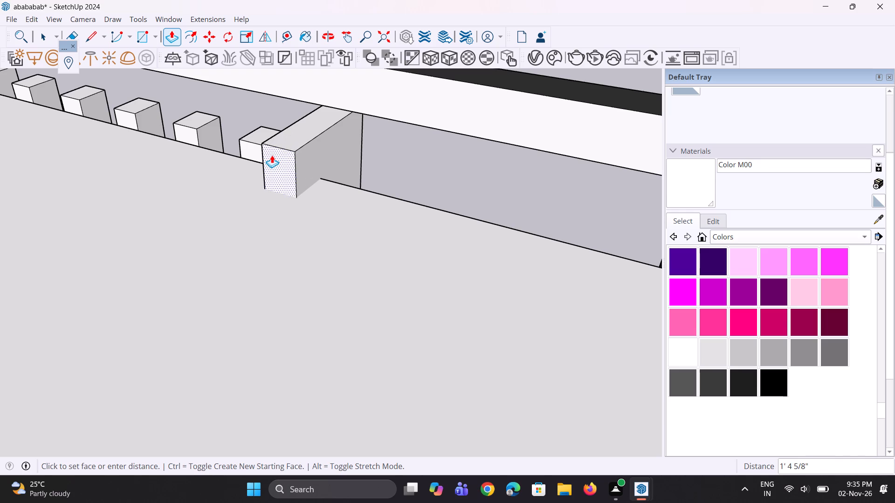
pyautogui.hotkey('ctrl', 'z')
# Push/Pull the tops of the next three blocks in the fourth bay up 4 3/16", level with the raised last block.
pyautogui.moveTo(268, 170); pyautogui.dragTo(342, 162, button='middle')
pyautogui.click(262, 134)
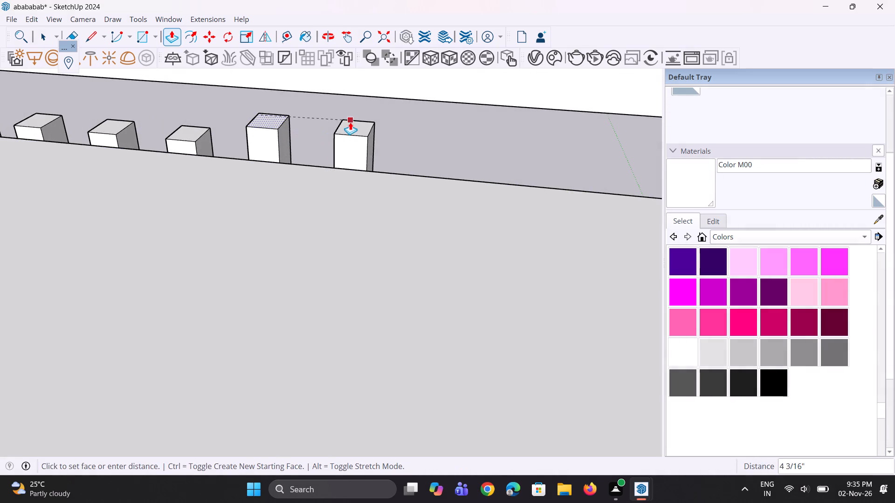
pyautogui.click(350, 122)
pyautogui.doubleClick(186, 133)
pyautogui.scroll(-5, 433, 338)
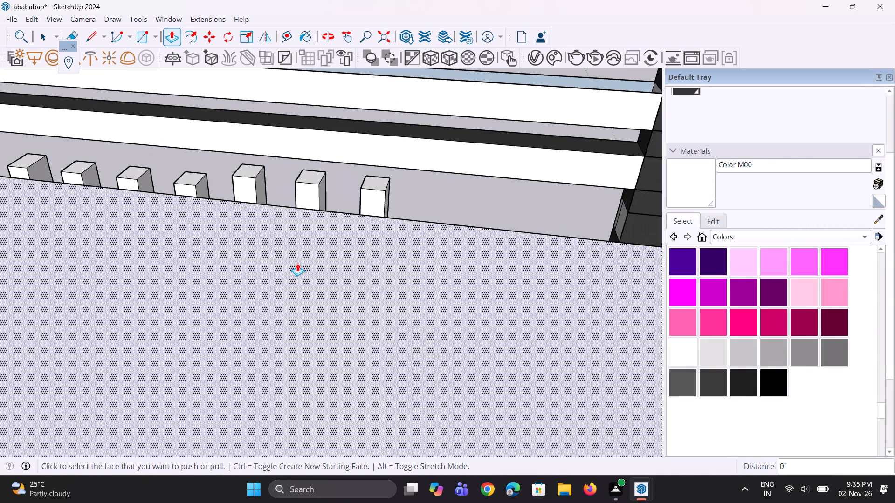
pyautogui.scroll(2, 193, 216)
pyautogui.doubleClick(192, 165)
# Raise the tops of the fourth bay's remaining five blocks by 4 3/16", up to the one beside the third post.
pyautogui.scroll(-6, 356, 318)
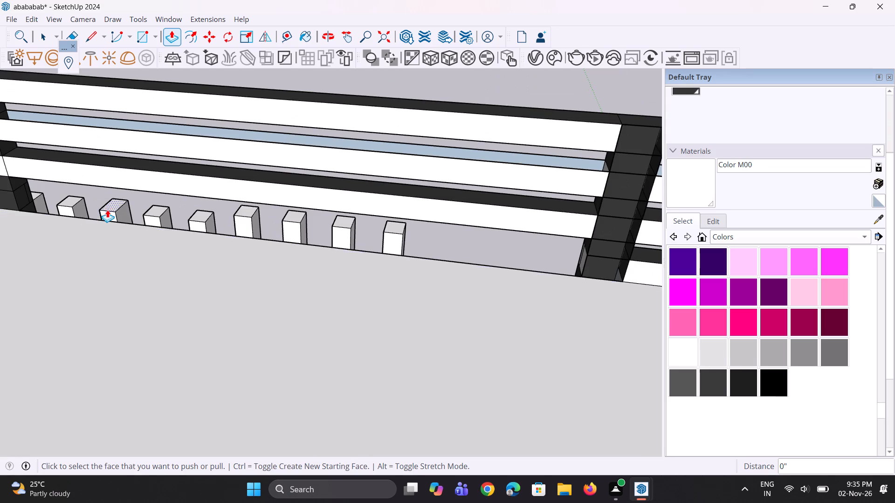
pyautogui.scroll(3, 107, 210)
pyautogui.doubleClick(235, 215)
pyautogui.doubleClick(171, 212)
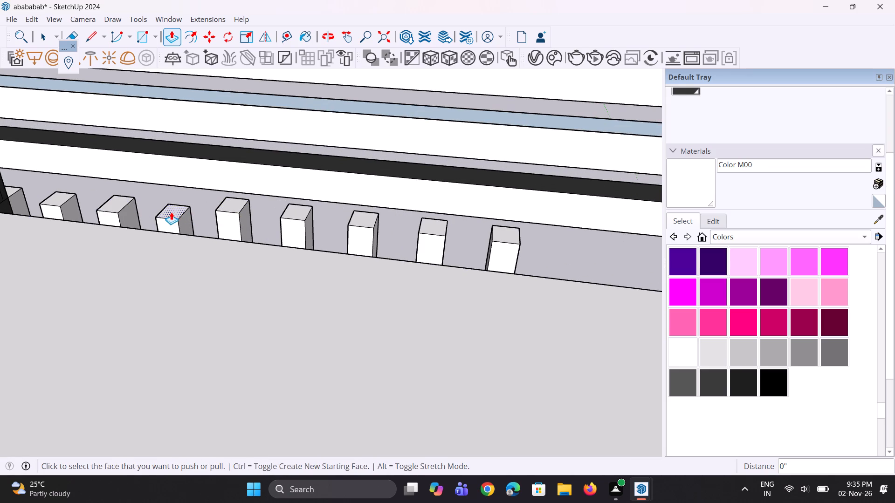
pyautogui.doubleClick(117, 202)
pyautogui.doubleClick(58, 197)
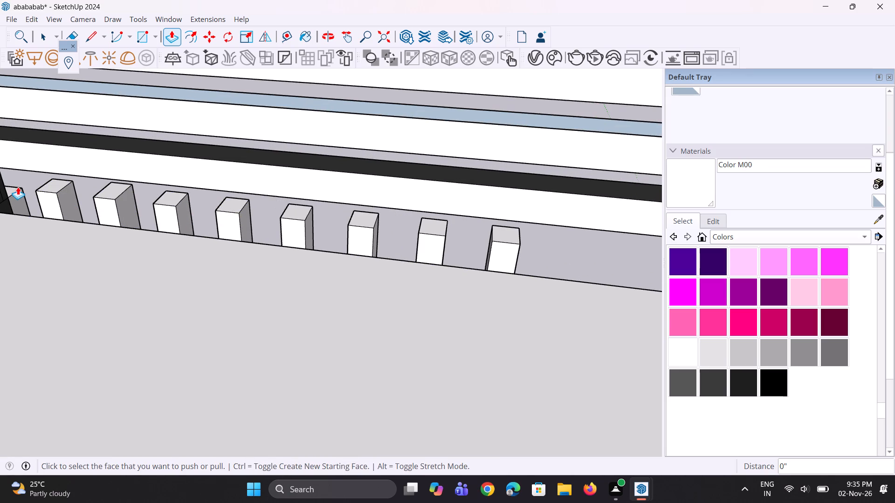
pyautogui.doubleClick(14, 187)
pyautogui.click(8, 189)
pyautogui.click(48, 181)
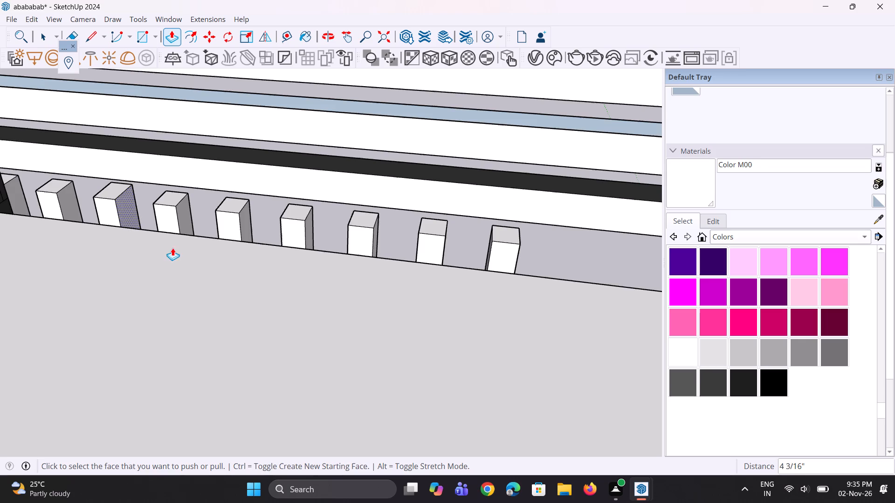
# Raise the tops of the five blocks nearest the third post in the third bay by the same 4 3/16".
pyautogui.scroll(-10, 270, 286)
pyautogui.moveTo(45, 255); pyautogui.dragTo(121, 243, button='middle')
pyautogui.scroll(4, 119, 261)
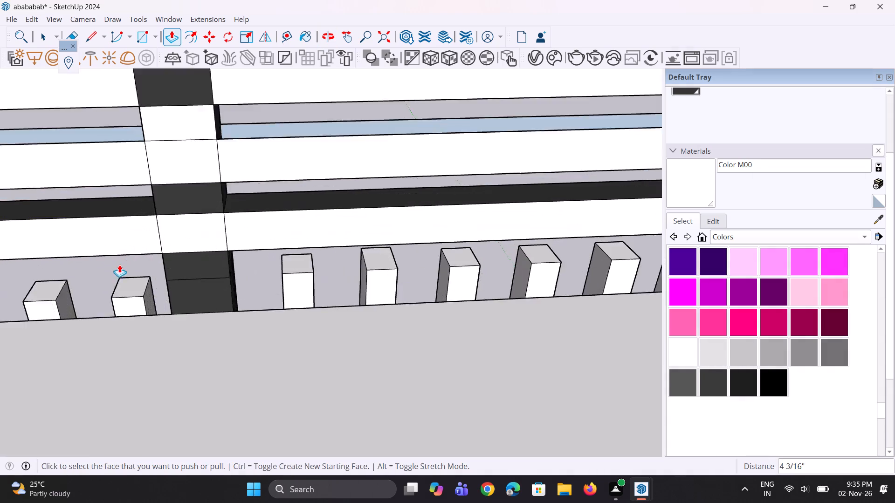
pyautogui.doubleClick(135, 319)
pyautogui.scroll(-5, 342, 315)
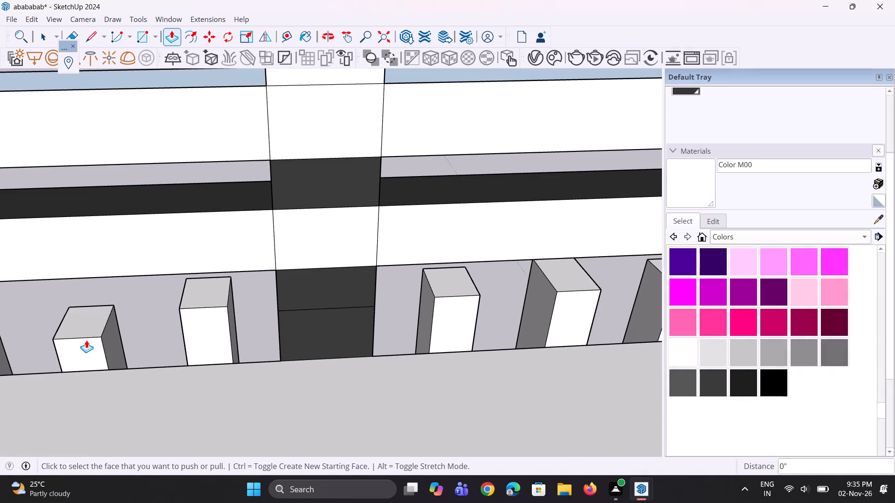
pyautogui.scroll(1, 81, 341)
pyautogui.doubleClick(82, 320)
pyautogui.scroll(-10, 351, 301)
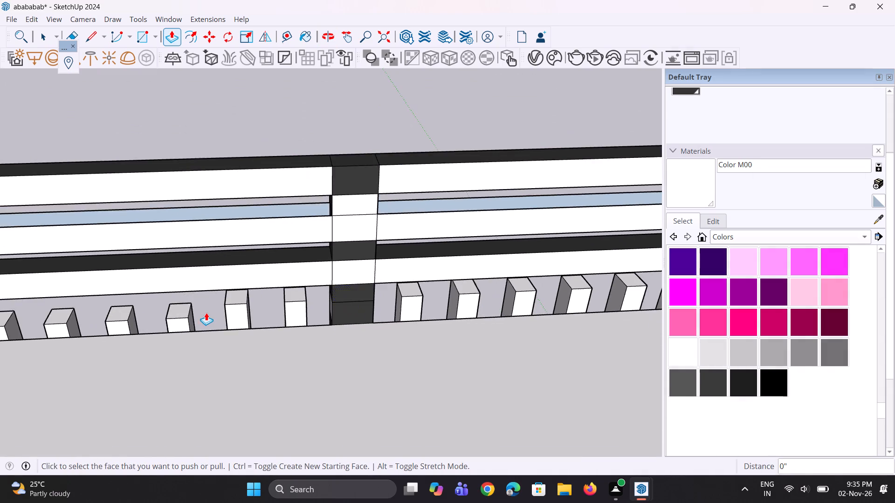
pyautogui.scroll(4, 206, 313)
pyautogui.scroll(-5, 192, 314)
pyautogui.scroll(3, 138, 307)
pyautogui.scroll(-1, 172, 318)
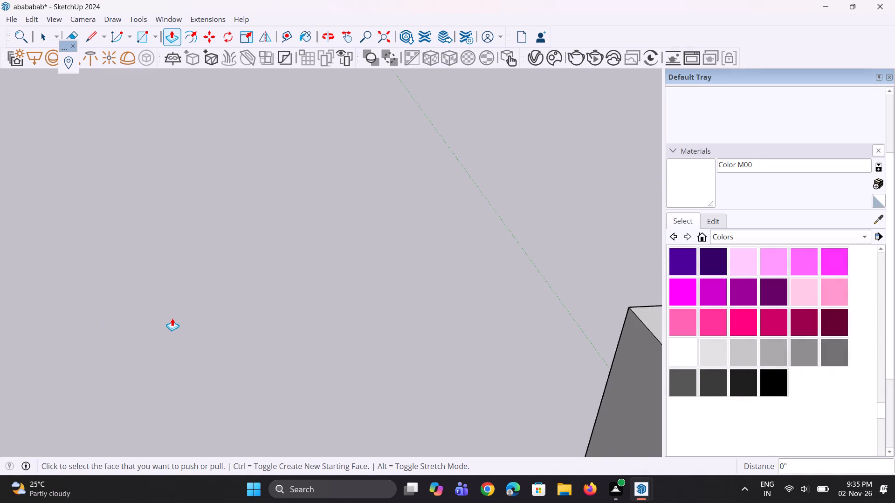
pyautogui.scroll(-2, 172, 318)
pyautogui.scroll(4, 191, 326)
pyautogui.doubleClick(192, 323)
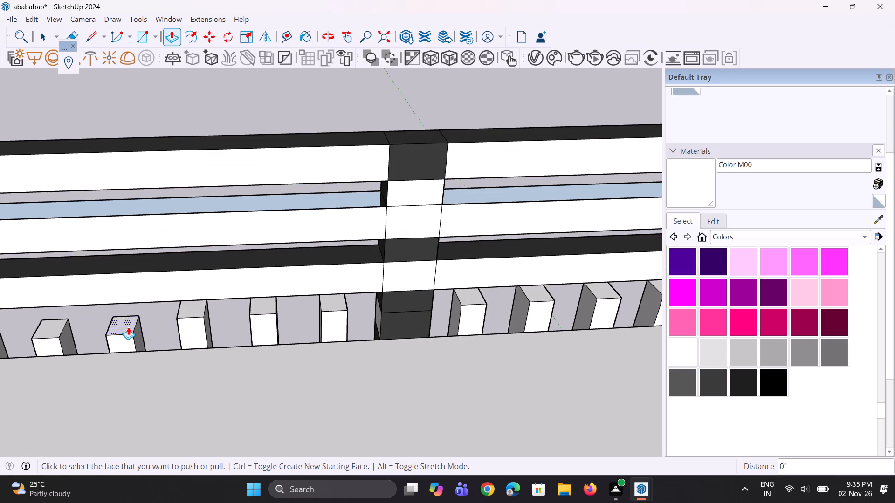
pyautogui.doubleClick(128, 327)
pyautogui.doubleClick(45, 325)
# Raise the tops of the next four blocks in the third bay, toward the white second post, by the same 4 3/16".
pyautogui.scroll(-5, 182, 309)
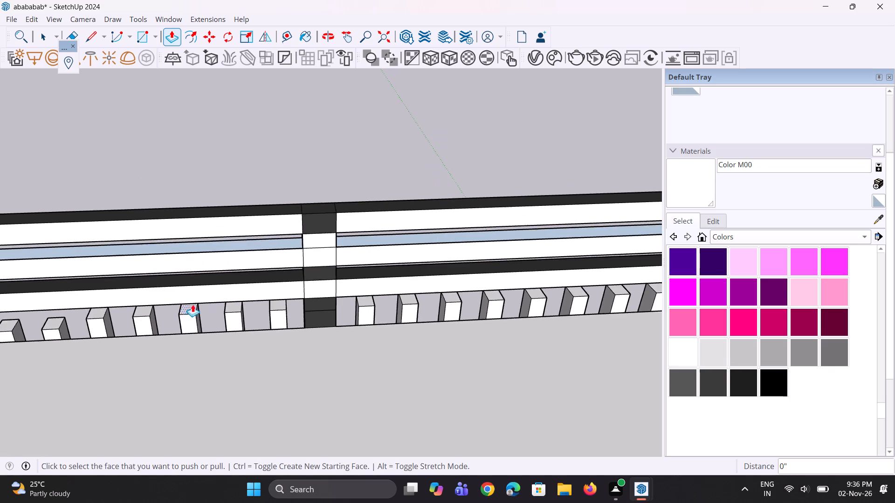
pyautogui.scroll(-15, 199, 302)
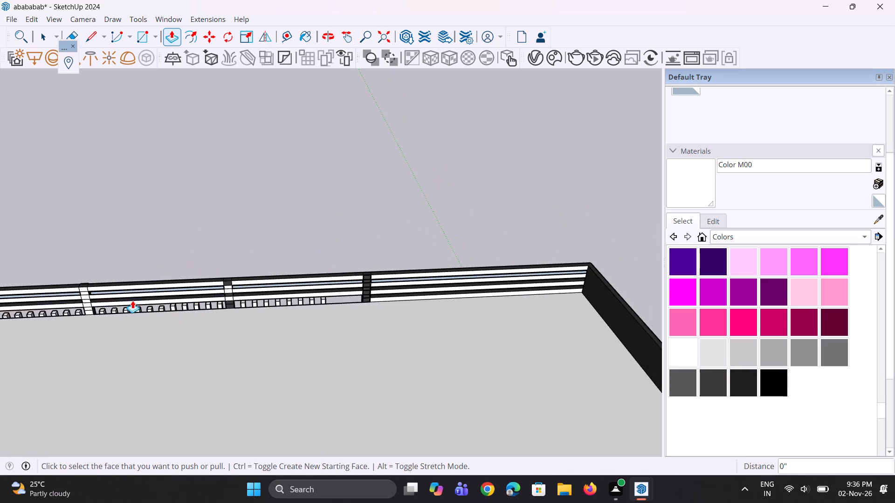
pyautogui.scroll(14, 132, 300)
pyautogui.doubleClick(193, 319)
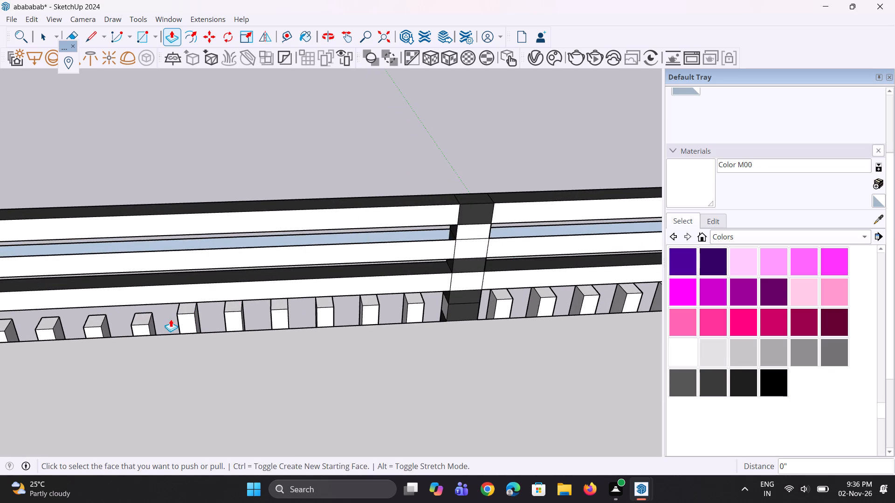
pyautogui.doubleClick(143, 321)
pyautogui.doubleClick(95, 319)
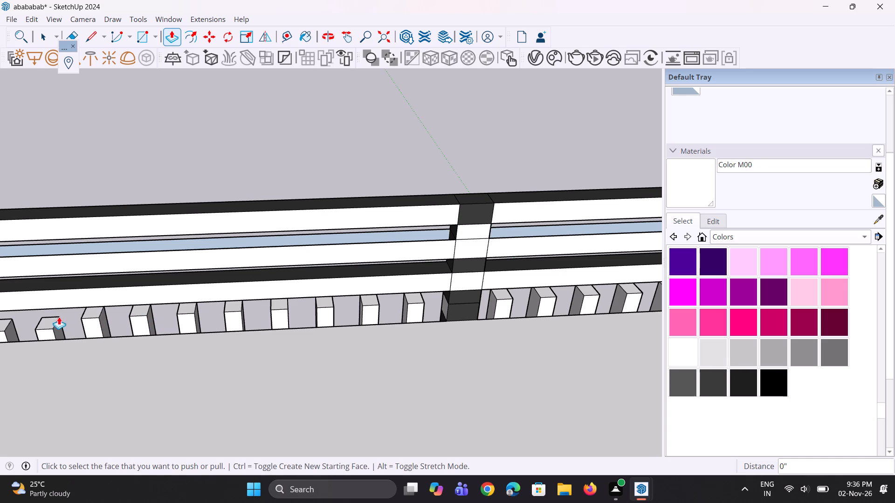
pyautogui.doubleClick(52, 318)
# Raise the tops of the last two blocks of the third bay, beside the white second post, by the same 4 3/16".
pyautogui.scroll(-14, 360, 325)
pyautogui.scroll(15, 265, 310)
pyautogui.click(267, 344)
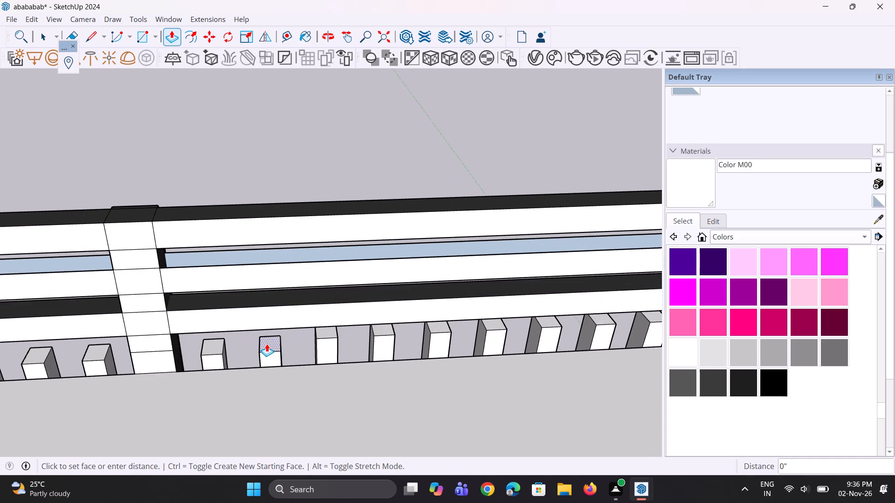
pyautogui.click(267, 344)
pyautogui.doubleClick(209, 347)
# Raise the tops of the two blocks nearest the white second post in the second bay by the same 4 3/16".
pyautogui.moveTo(103, 348); pyautogui.dragTo(160, 348, button='middle')
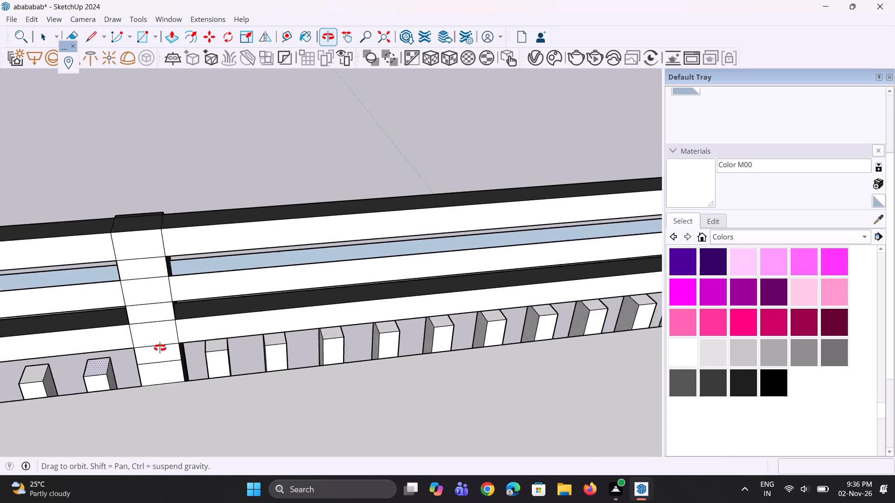
pyautogui.moveTo(160, 348); pyautogui.dragTo(274, 339, button='middle')
pyautogui.scroll(4, 221, 422)
pyautogui.moveTo(214, 426); pyautogui.dragTo(217, 375, button='middle')
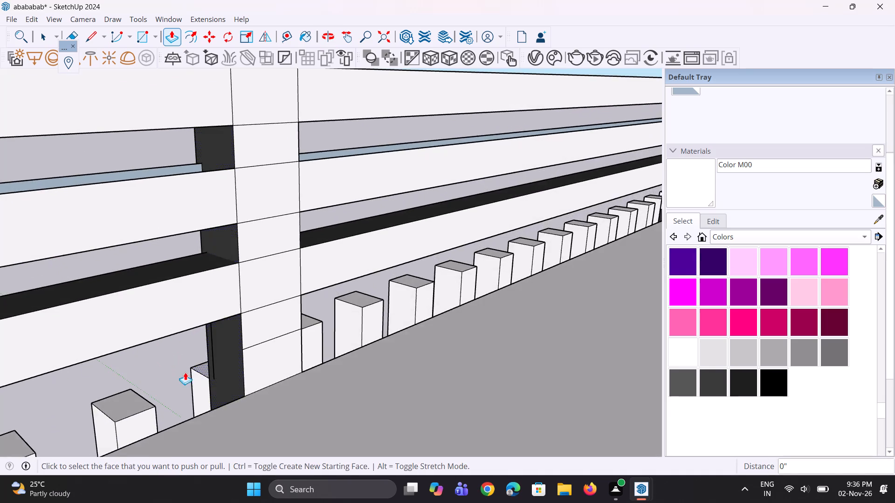
pyautogui.scroll(3, 180, 372)
pyautogui.scroll(-3, 193, 374)
pyautogui.doubleClick(238, 370)
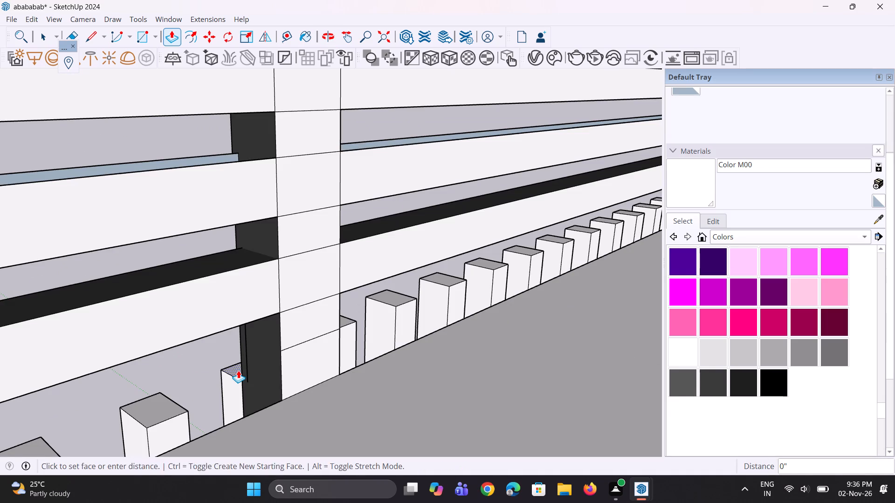
pyautogui.doubleClick(151, 403)
# Raise the tops of the third and fourth blocks from the second post in the second bay by the same 4 3/16".
pyautogui.scroll(-5, 155, 356)
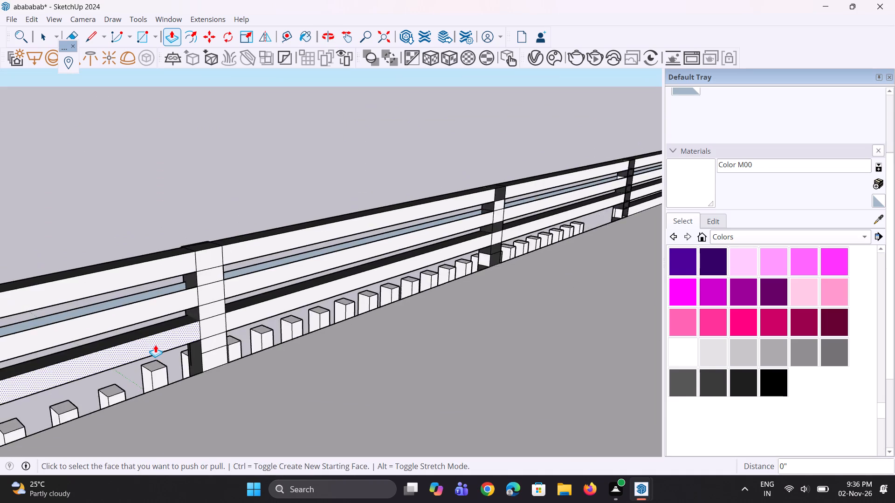
pyautogui.scroll(-5, 155, 345)
pyautogui.scroll(8, 134, 390)
pyautogui.doubleClick(122, 360)
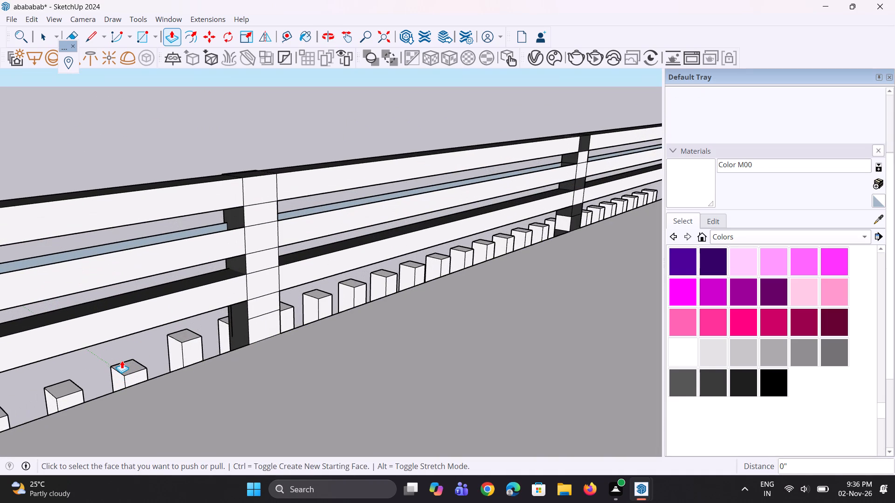
pyautogui.doubleClick(126, 364)
pyautogui.scroll(-6, 275, 367)
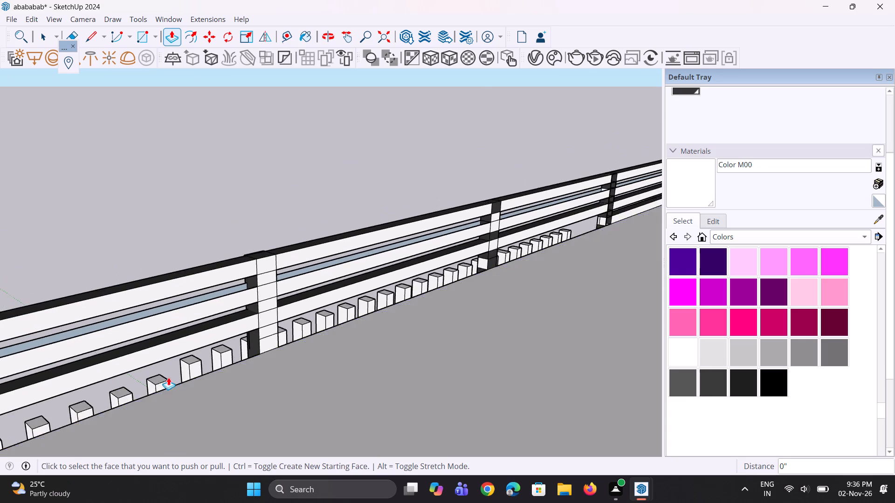
pyautogui.scroll(2, 168, 377)
pyautogui.doubleClick(149, 383)
# Raise the tops of the last four blocks of the second bay, farthest from the white second post, by the same 4 3/16".
pyautogui.scroll(-7, 381, 375)
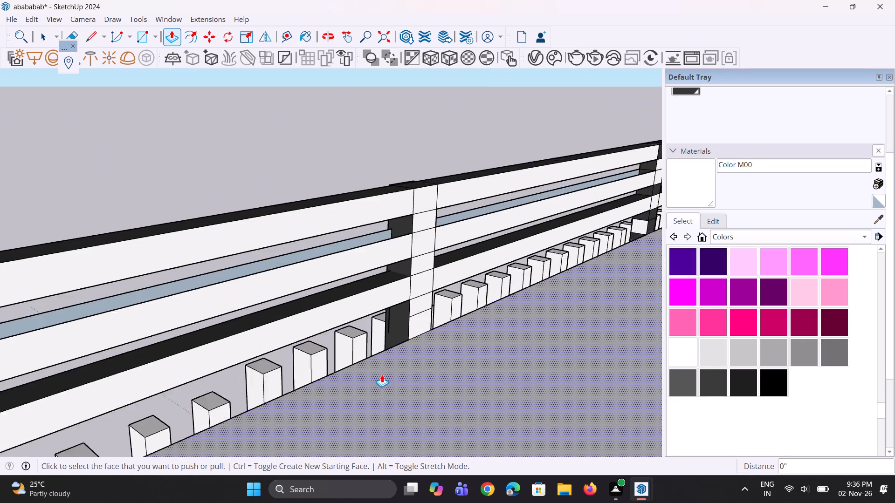
pyautogui.scroll(-3, 382, 374)
pyautogui.scroll(3, 224, 409)
pyautogui.scroll(-3, 235, 396)
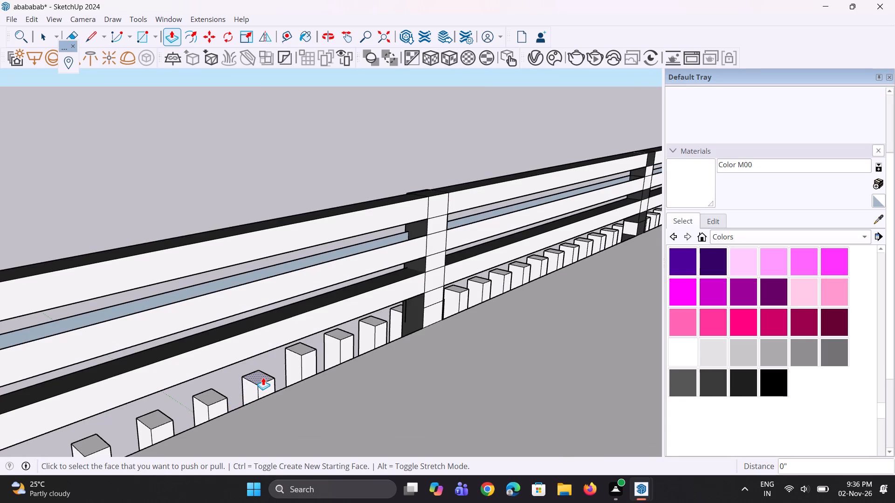
pyautogui.scroll(4, 263, 377)
pyautogui.doubleClick(263, 377)
pyautogui.doubleClick(186, 411)
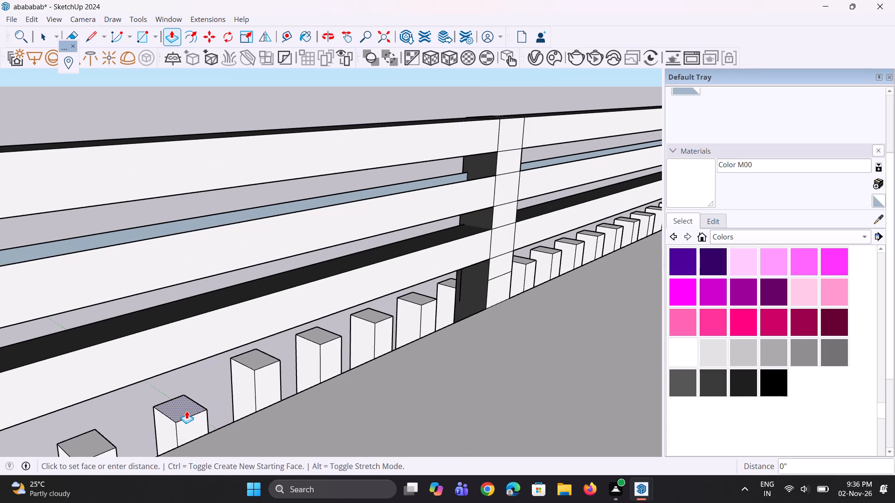
pyautogui.scroll(-9, 568, 341)
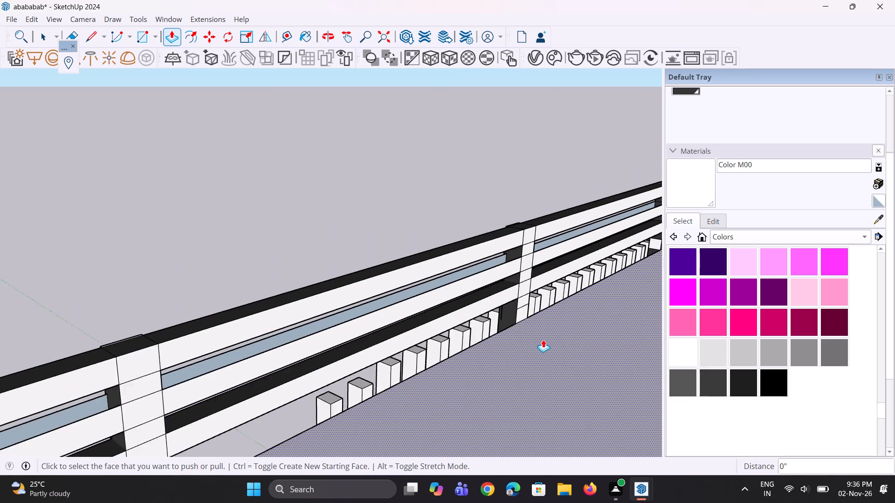
pyautogui.scroll(8, 398, 392)
pyautogui.doubleClick(374, 372)
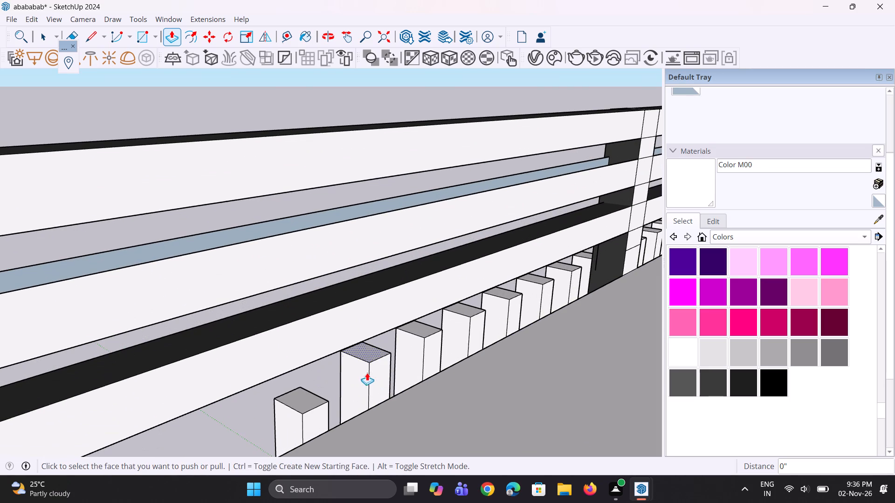
pyautogui.doubleClick(311, 403)
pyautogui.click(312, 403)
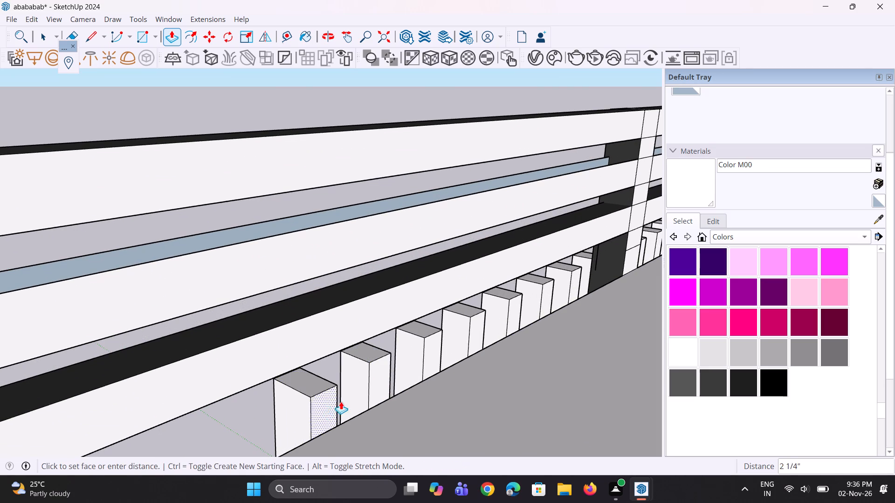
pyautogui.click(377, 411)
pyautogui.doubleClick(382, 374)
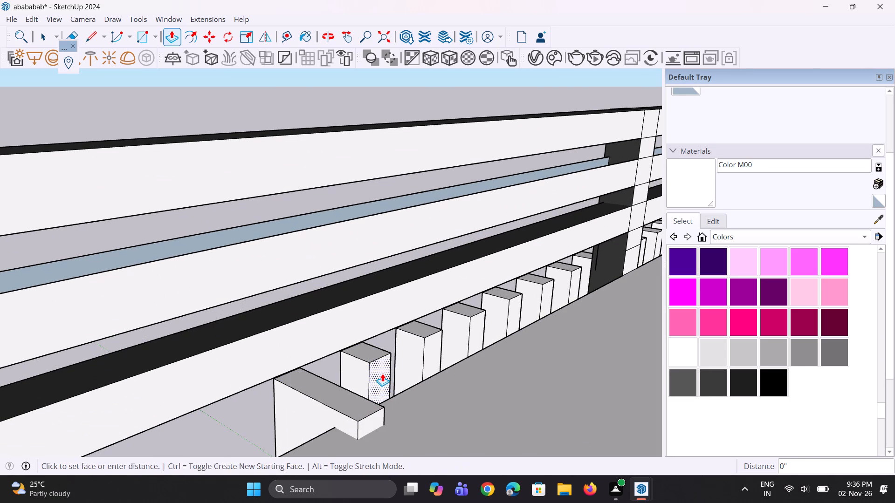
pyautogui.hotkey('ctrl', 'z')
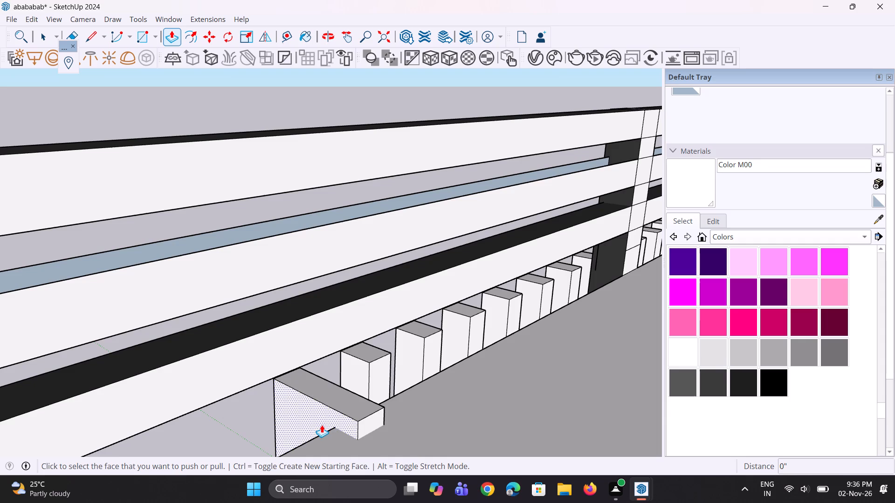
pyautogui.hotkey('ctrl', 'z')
# Raise the top of the end block of the second bay, farthest from the second post, by a further 5".
pyautogui.moveTo(368, 406); pyautogui.dragTo(672, 332, button='middle')
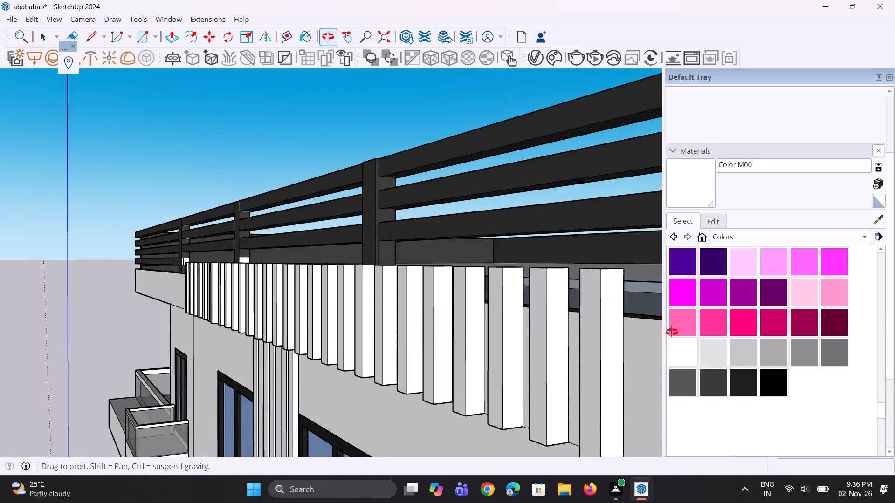
pyautogui.moveTo(672, 332); pyautogui.dragTo(741, 435, button='middle')
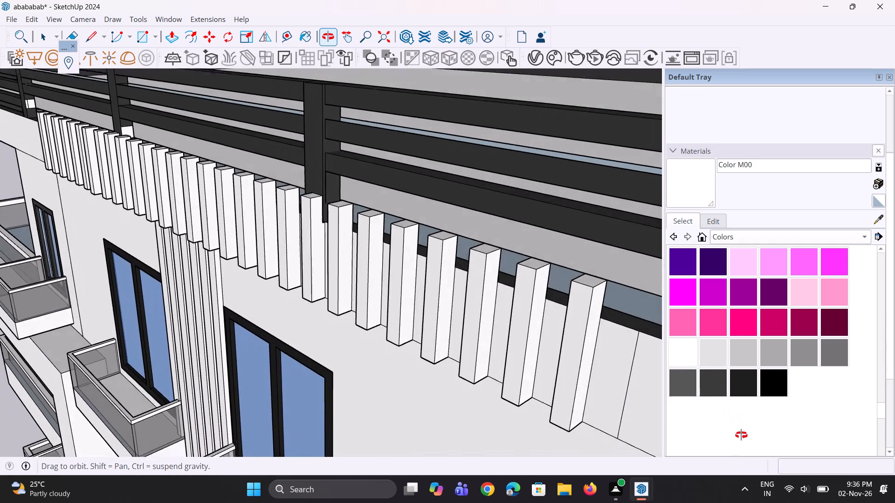
pyautogui.moveTo(741, 435); pyautogui.dragTo(740, 432, button='middle')
pyautogui.scroll(2, 609, 316)
pyautogui.click(610, 316)
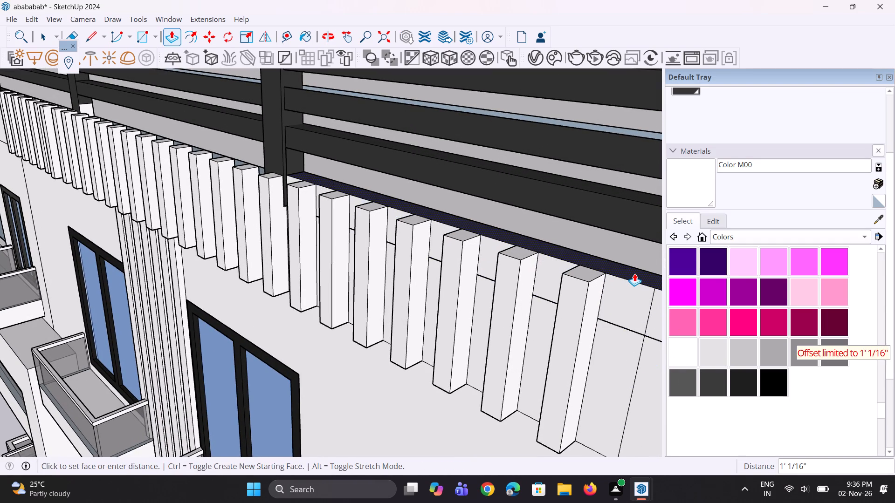
pyautogui.press('Escape')
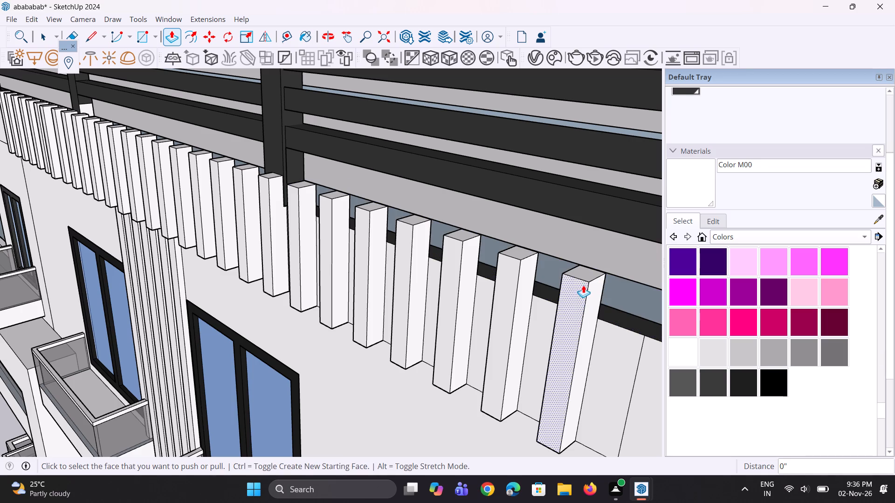
pyautogui.click(581, 275)
pyautogui.click(583, 255)
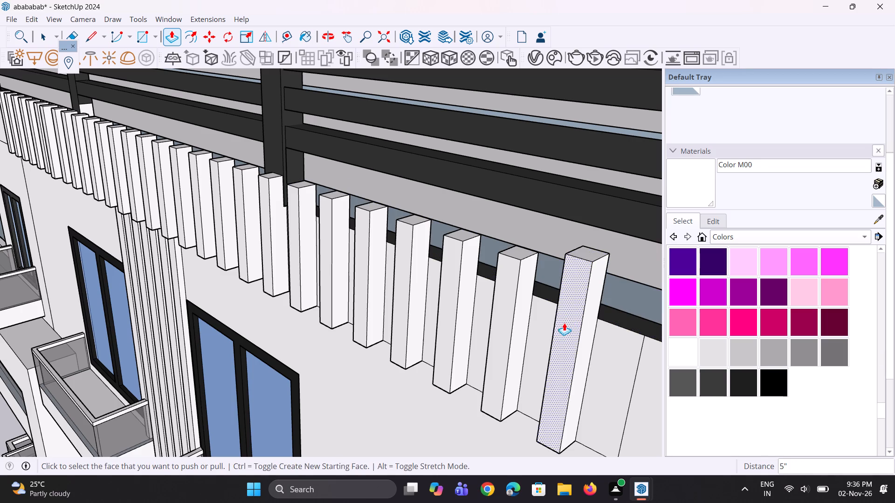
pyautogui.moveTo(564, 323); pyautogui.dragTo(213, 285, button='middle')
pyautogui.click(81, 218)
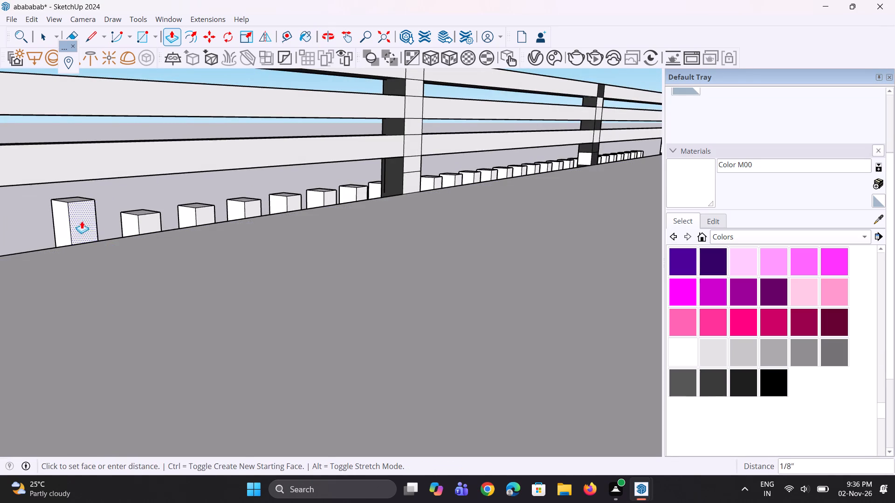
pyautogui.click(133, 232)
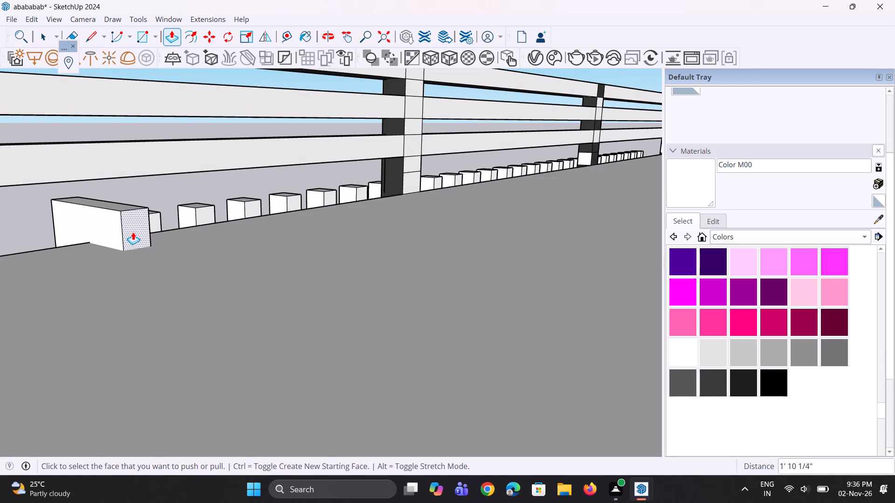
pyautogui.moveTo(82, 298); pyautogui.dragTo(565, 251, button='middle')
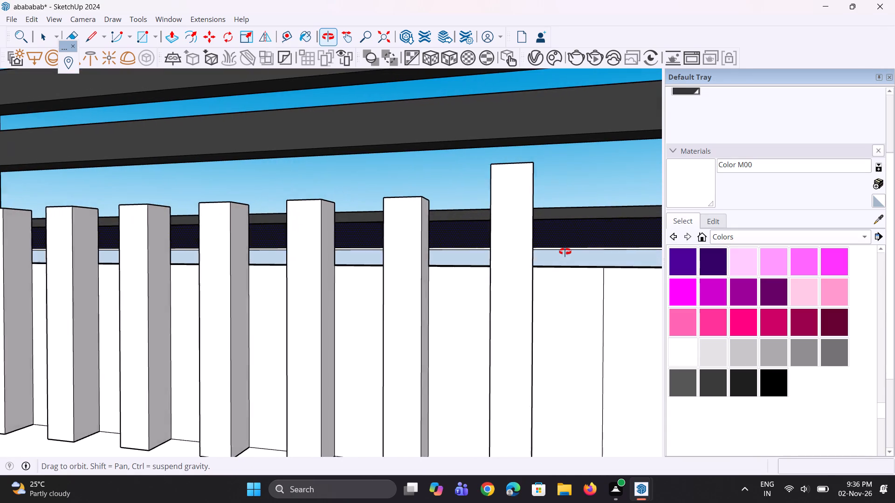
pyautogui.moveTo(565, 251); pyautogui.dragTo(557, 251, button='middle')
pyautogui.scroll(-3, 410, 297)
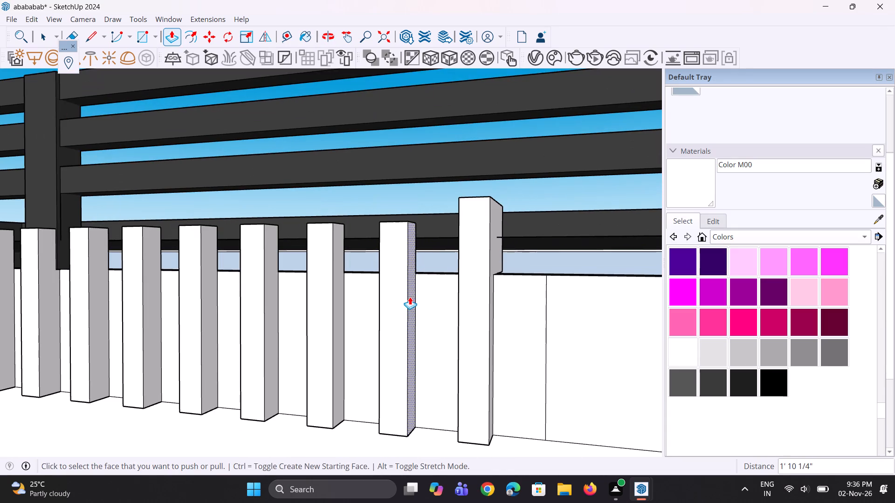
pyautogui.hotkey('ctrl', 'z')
# Raise the top of the block next to the end block by 5", level with the end block's top.
pyautogui.moveTo(461, 266); pyautogui.dragTo(60, 272, button='middle')
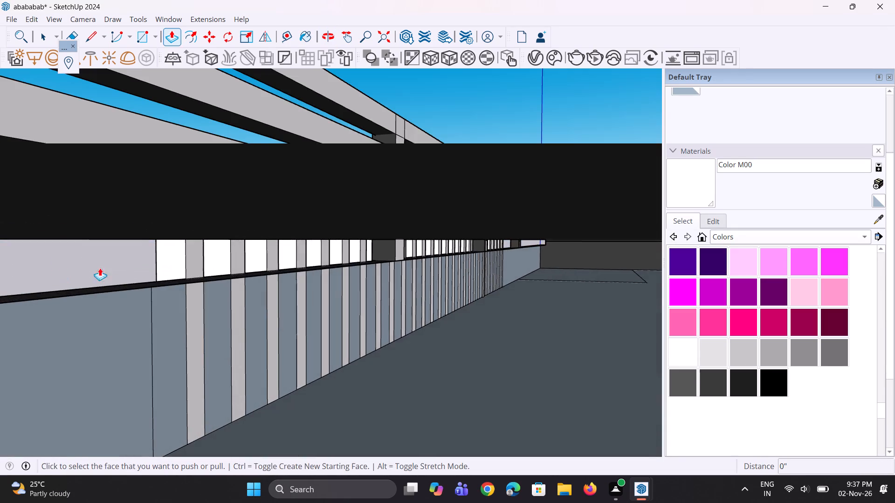
pyautogui.scroll(-6, 163, 277)
pyautogui.moveTo(236, 239); pyautogui.dragTo(207, 262, button='middle')
pyautogui.scroll(2, 198, 253)
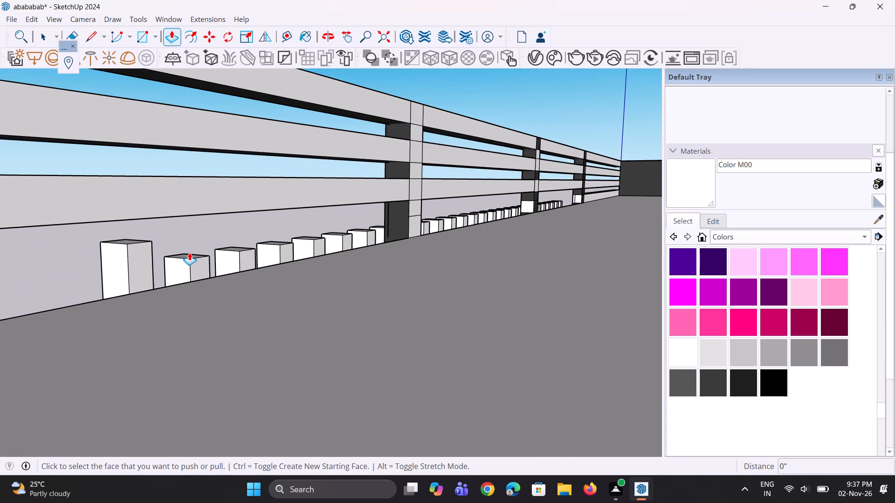
pyautogui.click(189, 252)
pyautogui.click(186, 255)
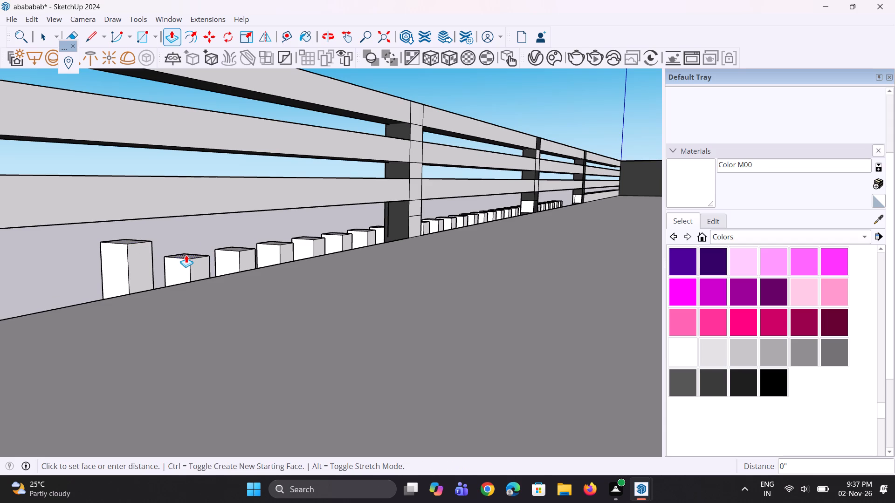
pyautogui.click(131, 240)
# Raise the tops of the third to seventh blocks from the end block in the second bay by the same 5".
pyautogui.scroll(2, 238, 229)
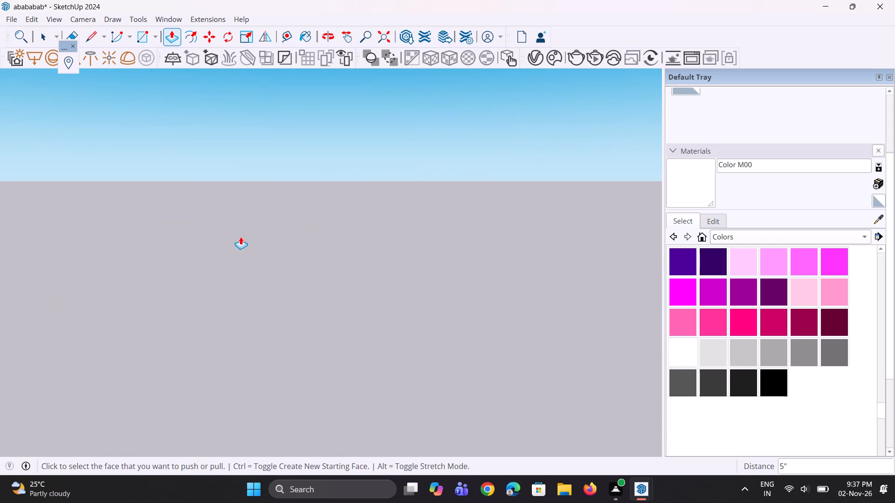
pyautogui.scroll(2, 241, 237)
pyautogui.scroll(-4, 236, 253)
pyautogui.moveTo(400, 271); pyautogui.dragTo(384, 287, button='middle')
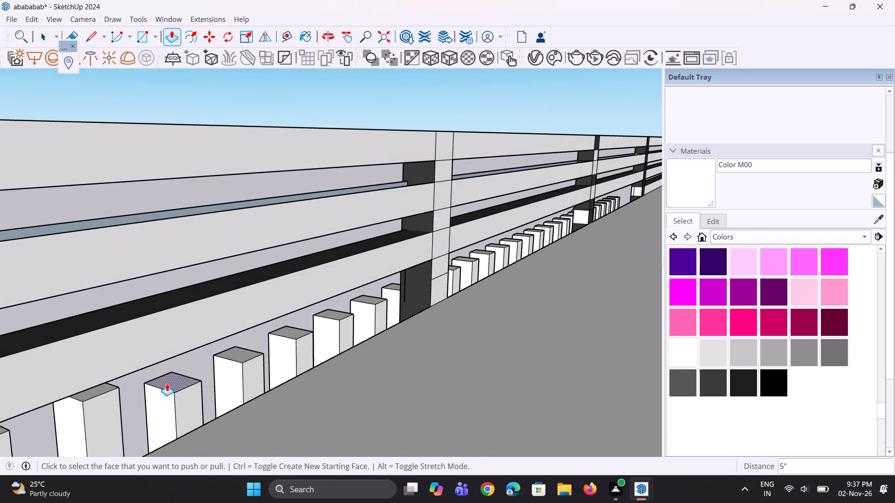
pyautogui.scroll(1, 167, 383)
pyautogui.doubleClick(167, 383)
pyautogui.doubleClick(241, 352)
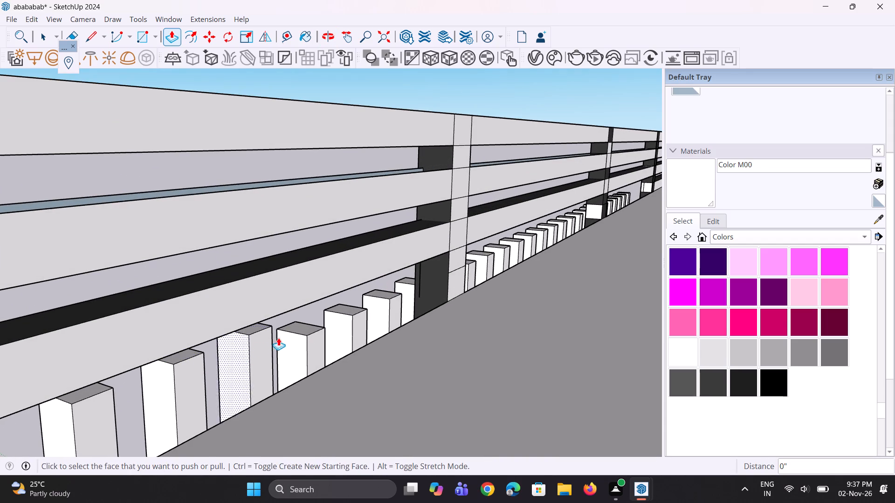
pyautogui.doubleClick(307, 326)
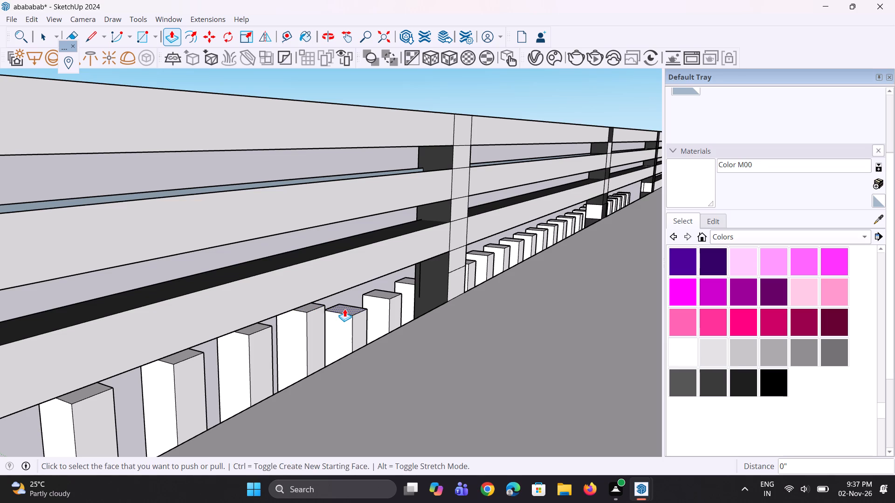
pyautogui.doubleClick(344, 309)
pyautogui.doubleClick(382, 292)
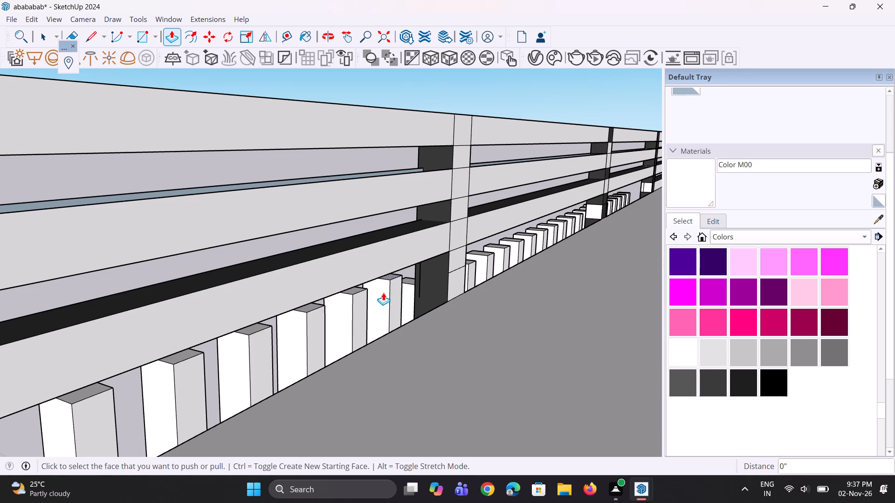
# Raise the top of the second bay's last block, directly beside the second post, by the same 5".
pyautogui.moveTo(399, 307); pyautogui.dragTo(230, 316, button='middle')
pyautogui.scroll(5, 230, 316)
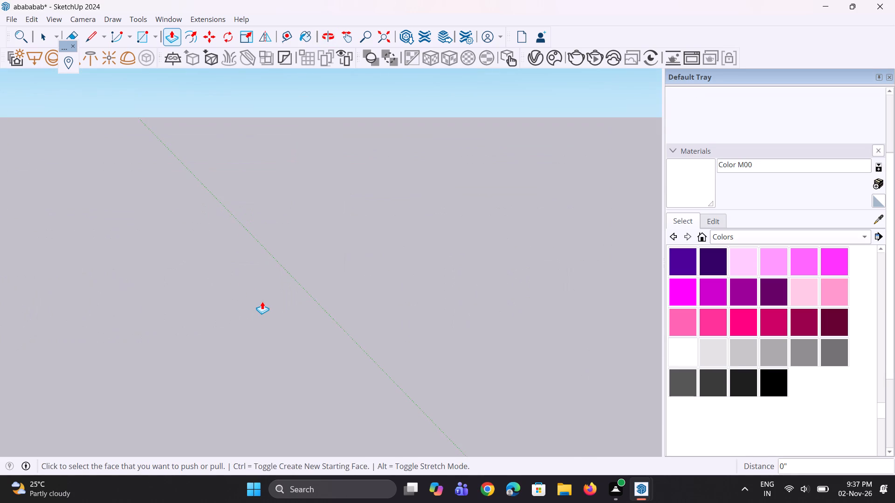
pyautogui.scroll(-4, 262, 301)
pyautogui.moveTo(321, 300); pyautogui.dragTo(436, 295, button='middle')
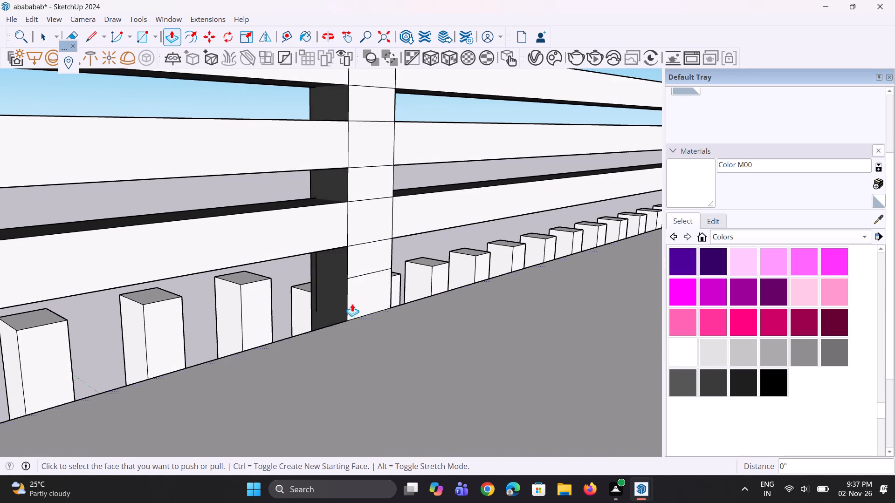
pyautogui.scroll(3, 303, 288)
pyautogui.doubleClick(303, 286)
# Raise the tops of the first three blocks of the third bay, just past the second post, by the same 5".
pyautogui.moveTo(431, 287); pyautogui.dragTo(386, 294, button='middle')
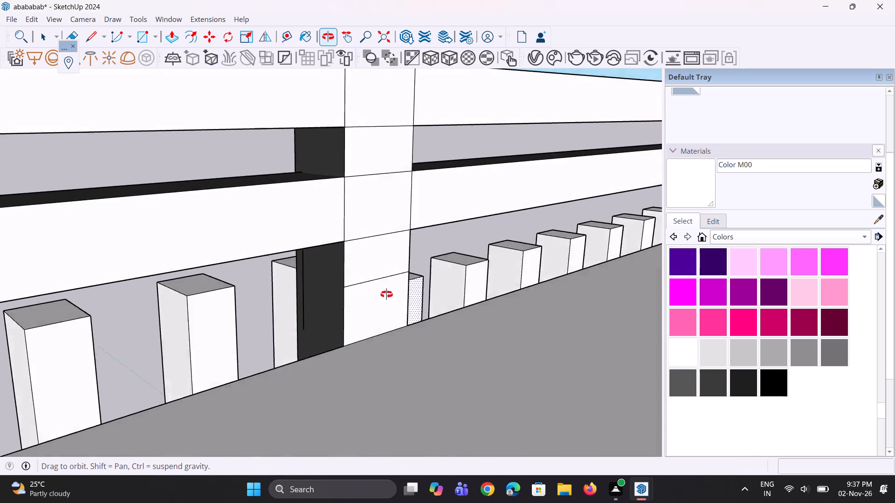
pyautogui.moveTo(386, 294); pyautogui.dragTo(290, 292, button='middle')
pyautogui.doubleClick(288, 279)
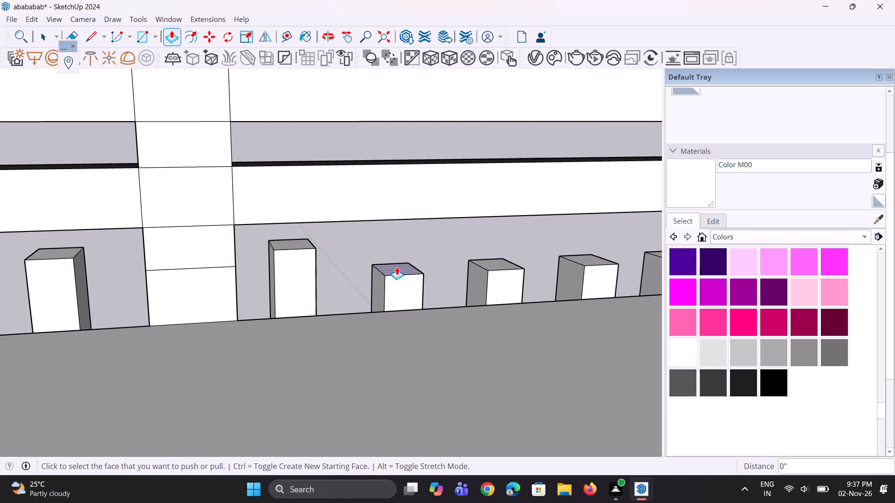
pyautogui.doubleClick(397, 267)
pyautogui.doubleClick(493, 263)
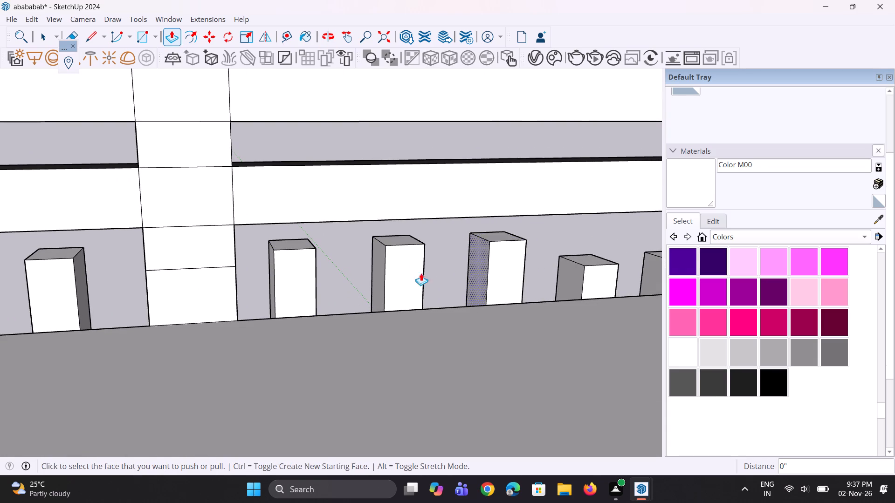
# Raise the tops of the fourth and fifth blocks of the third bay by 5", level with the already raised blocks.
pyautogui.scroll(-10, 162, 299)
pyautogui.scroll(3, 384, 246)
pyautogui.scroll(3, 360, 286)
pyautogui.scroll(-3, 352, 292)
pyautogui.moveTo(324, 304); pyautogui.dragTo(331, 266, button='middle')
pyautogui.scroll(6, 340, 302)
pyautogui.doubleClick(341, 298)
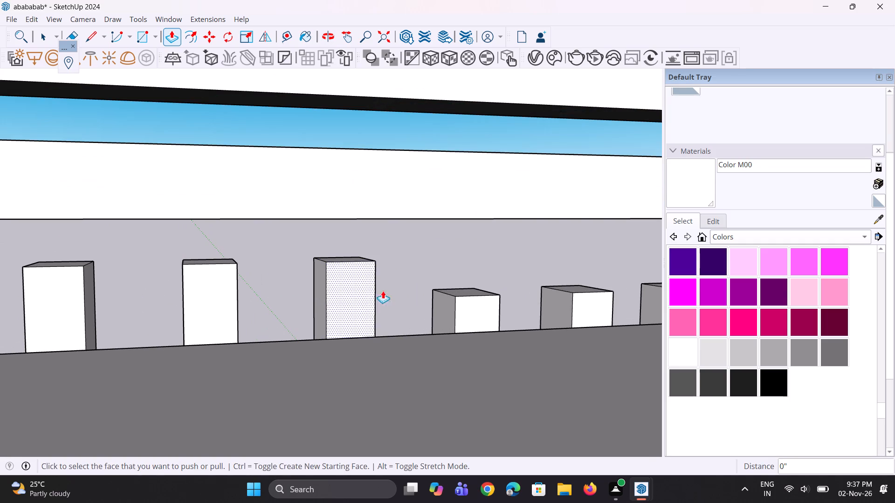
pyautogui.doubleClick(459, 288)
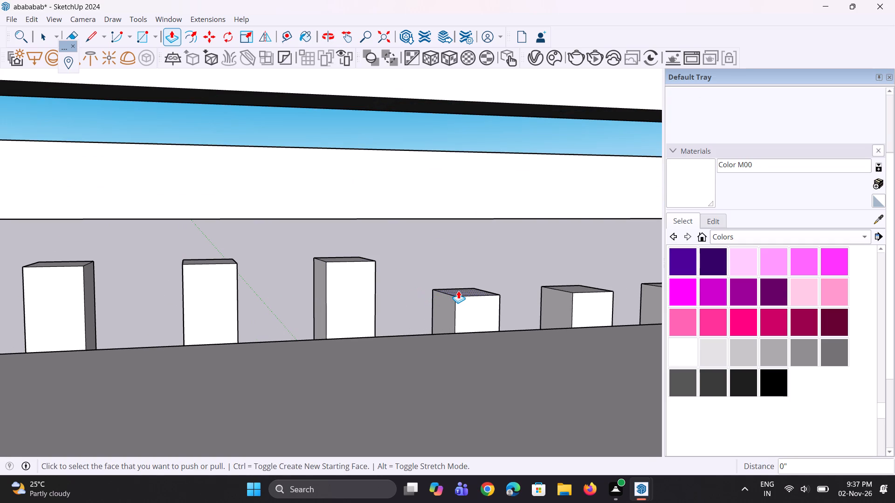
pyautogui.click(465, 291)
pyautogui.click(337, 258)
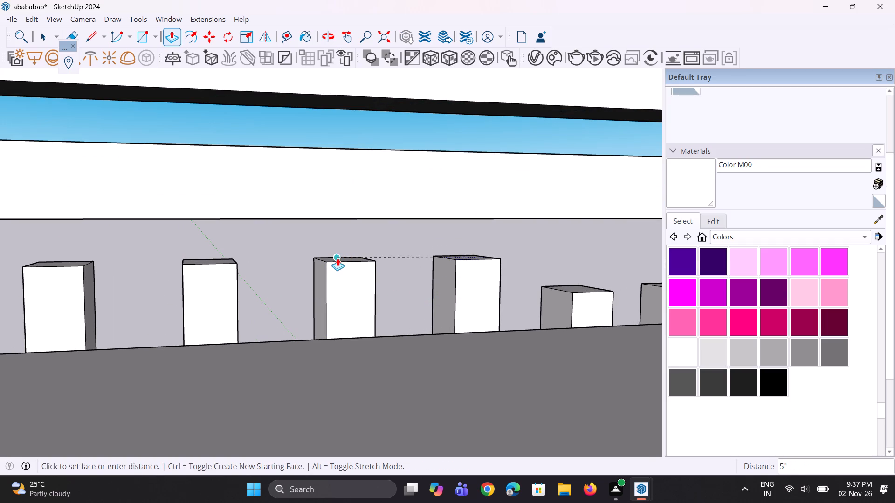
# Raise the top of the sixth block of the third bay, counted from the second post, by the same 5".
pyautogui.scroll(-5, 294, 298)
pyautogui.moveTo(377, 284); pyautogui.dragTo(370, 301, button='middle')
pyautogui.scroll(4, 363, 301)
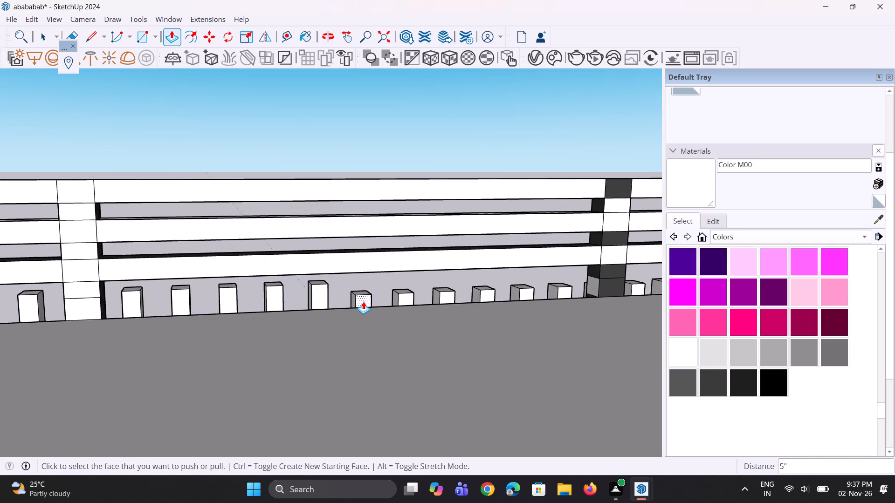
pyautogui.scroll(6, 363, 301)
pyautogui.doubleClick(368, 289)
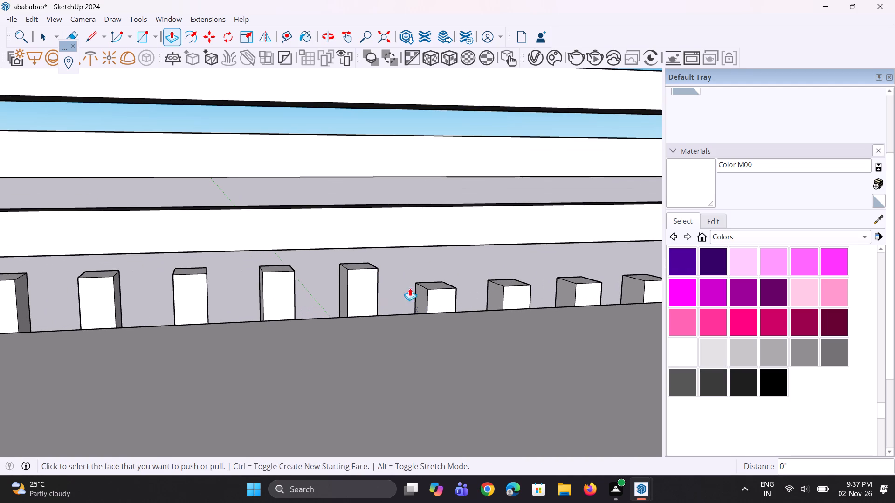
# Raise the tops of the seventh to tenth blocks of the third bay, counted from the second post, by 5".
pyautogui.doubleClick(435, 284)
pyautogui.doubleClick(509, 283)
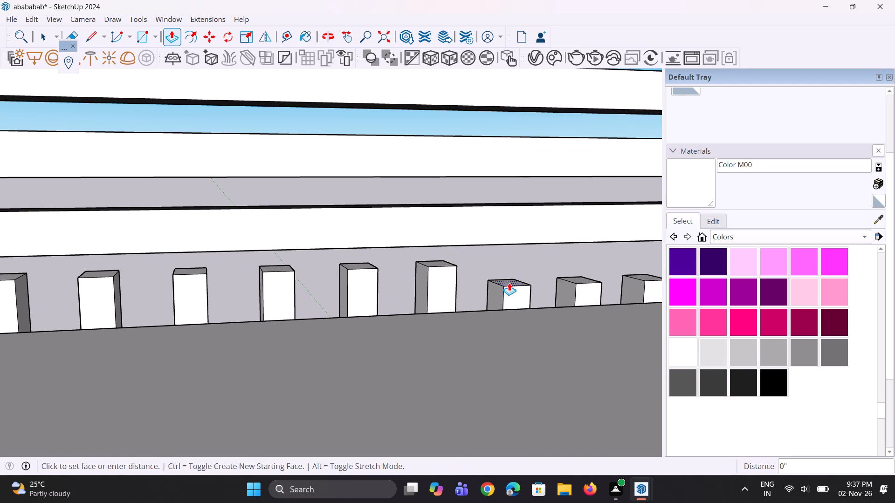
pyautogui.moveTo(447, 339); pyautogui.dragTo(379, 373, button='middle')
pyautogui.scroll(-5, 380, 369)
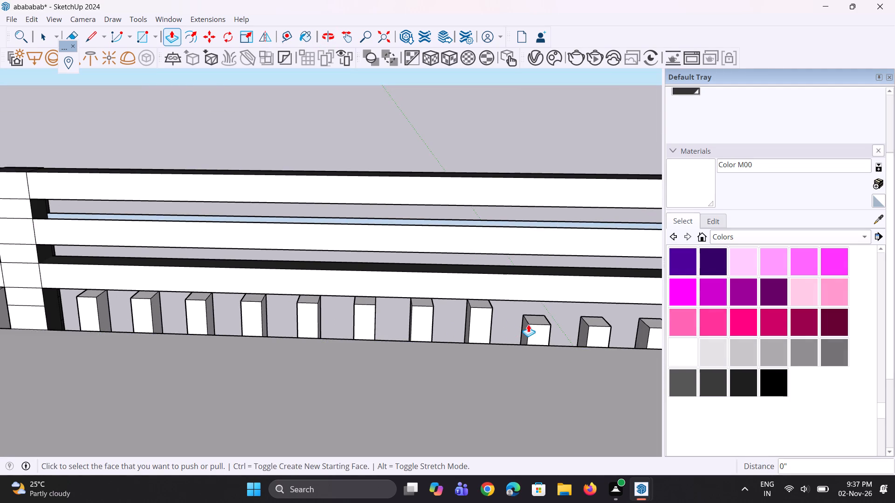
pyautogui.scroll(3, 528, 324)
pyautogui.doubleClick(538, 318)
pyautogui.doubleClick(617, 318)
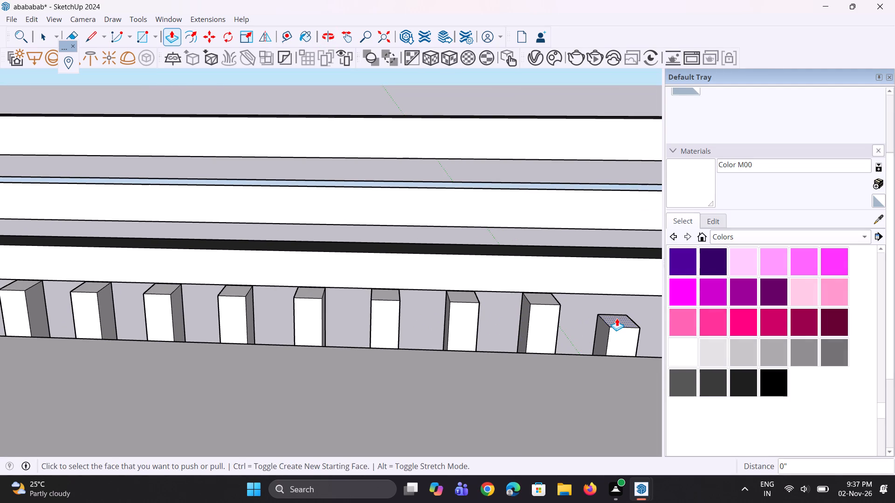
# Raise the top of the third bay's eleventh and last block, directly before the third post, by the same 5".
pyautogui.scroll(-8, 348, 362)
pyautogui.moveTo(434, 388); pyautogui.dragTo(433, 367, button='middle')
pyautogui.scroll(4, 518, 334)
pyautogui.scroll(-4, 520, 357)
pyautogui.scroll(4, 528, 374)
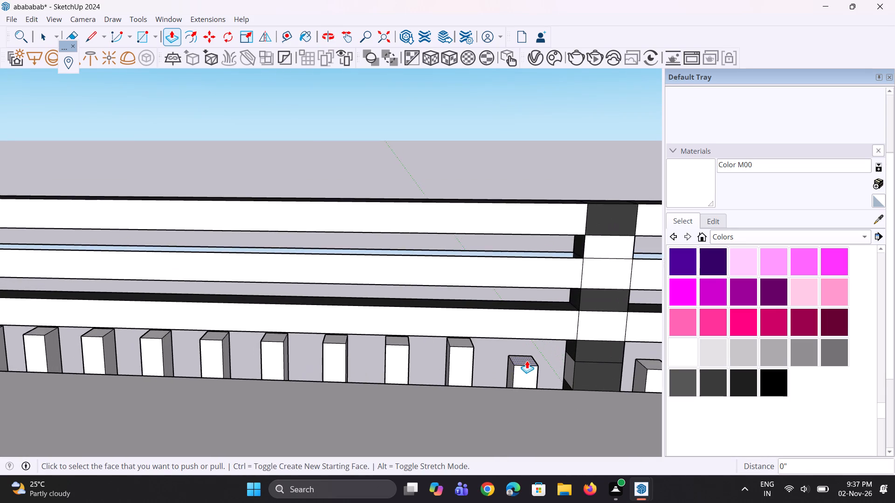
pyautogui.scroll(4, 527, 360)
pyautogui.doubleClick(527, 360)
# Raise the top of the second block of the fourth bay, just past the third post, by the same 5".
pyautogui.moveTo(540, 366); pyautogui.dragTo(471, 356, button='middle')
pyautogui.scroll(-3, 396, 339)
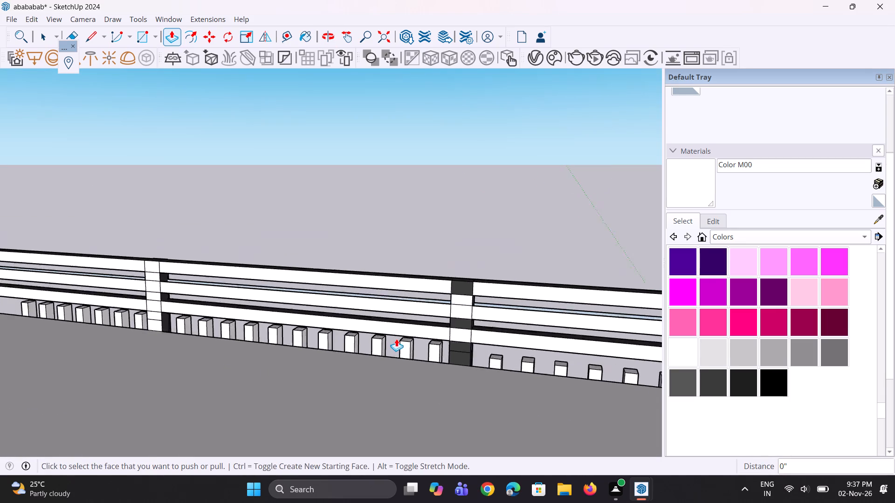
pyautogui.scroll(-2, 396, 339)
pyautogui.scroll(10, 499, 361)
pyautogui.doubleClick(472, 352)
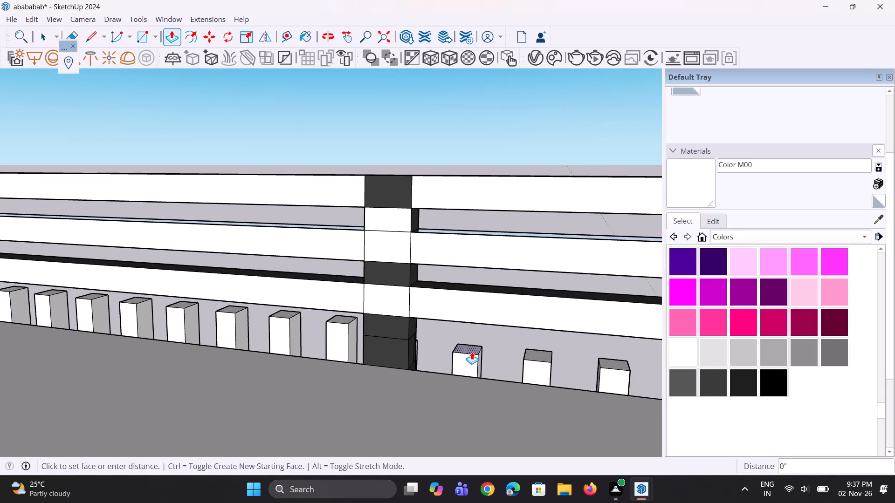
# Raise the top of the fourth bay's first block, partly hidden behind the third post, by 5", level with its raised neighbour.
pyautogui.moveTo(458, 352); pyautogui.dragTo(386, 353, button='middle')
pyautogui.scroll(3, 398, 347)
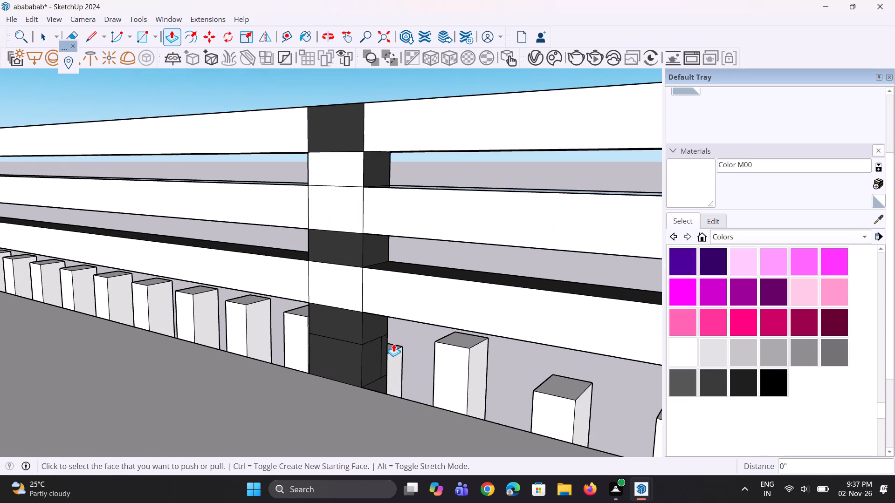
pyautogui.doubleClick(393, 344)
pyautogui.click(399, 345)
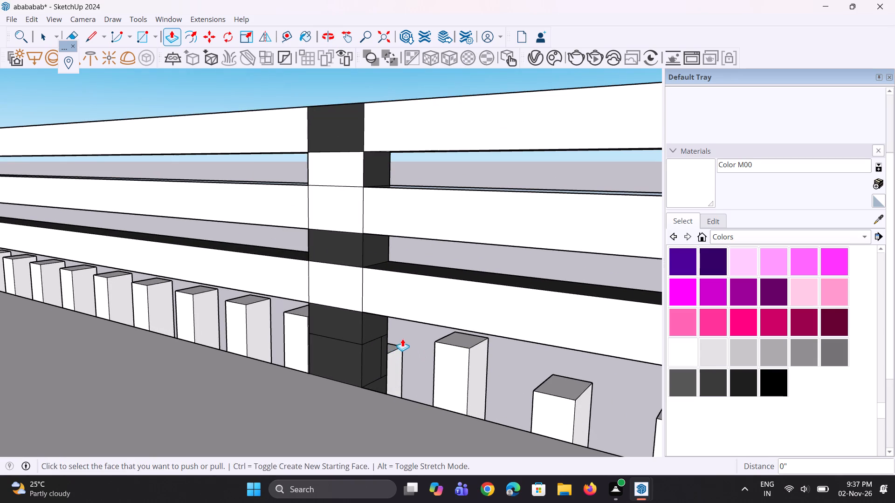
pyautogui.click(391, 343)
pyautogui.scroll(3, 388, 346)
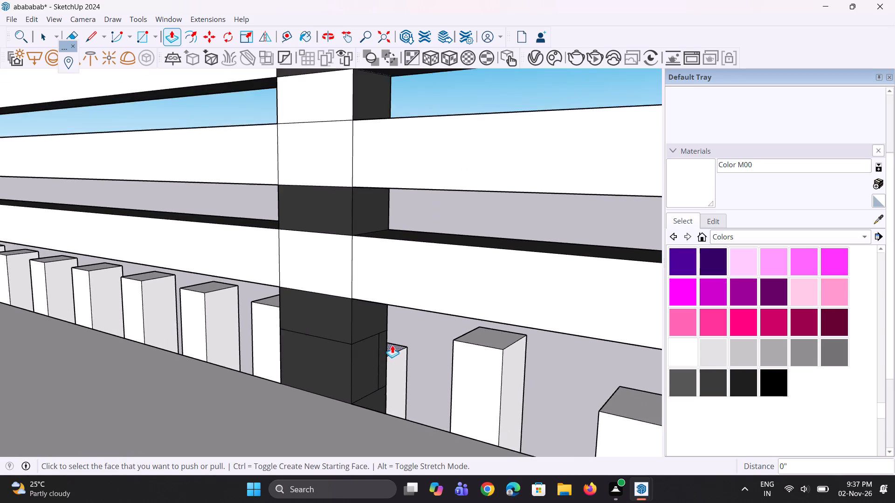
pyautogui.scroll(3, 392, 345)
pyautogui.click(392, 345)
pyautogui.click(504, 332)
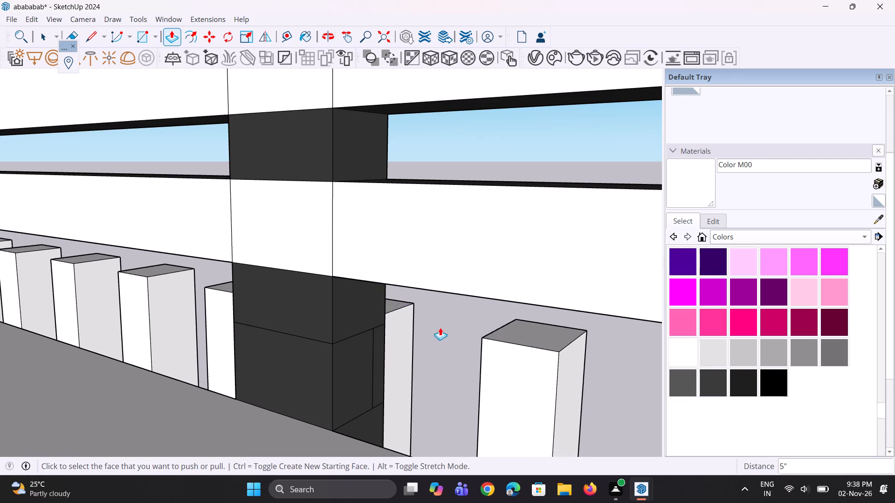
# Raise the tops of the third and fourth blocks of the fourth bay by the same 5".
pyautogui.scroll(-6, 410, 327)
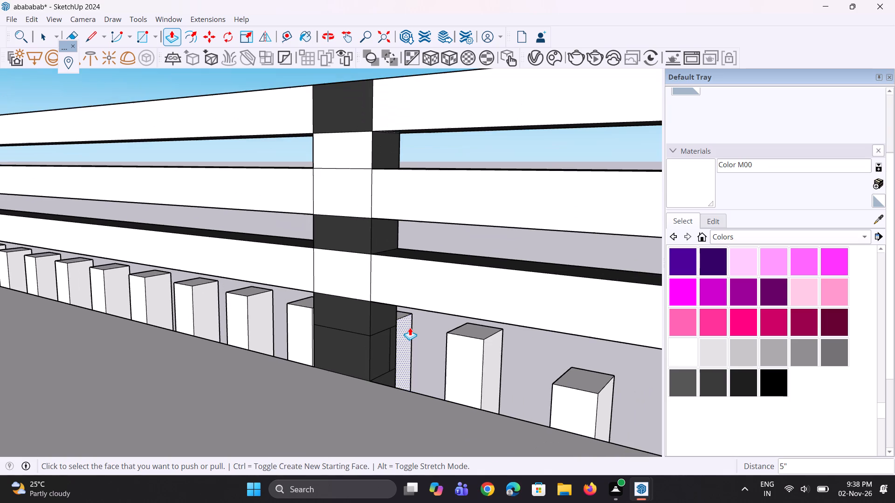
pyautogui.doubleClick(578, 382)
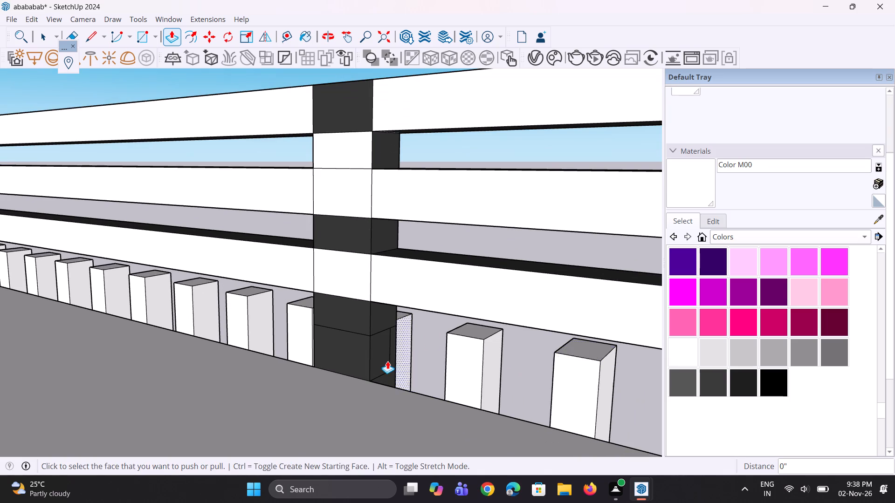
pyautogui.scroll(-5, 380, 360)
pyautogui.scroll(3, 592, 382)
pyautogui.scroll(-4, 506, 374)
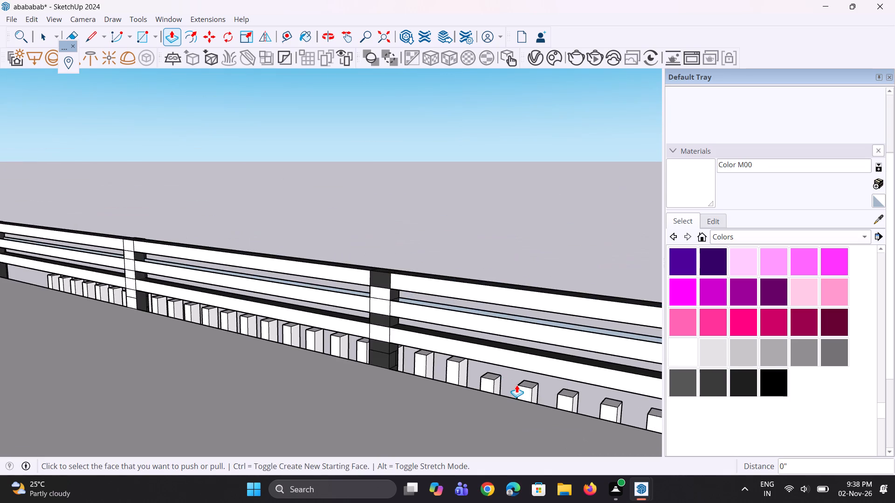
pyautogui.scroll(4, 516, 385)
pyautogui.doubleClick(482, 374)
# Raise the tops of the fifth, sixth and seventh blocks of the fourth bay by the same 5".
pyautogui.moveTo(426, 374); pyautogui.dragTo(429, 363, button='middle')
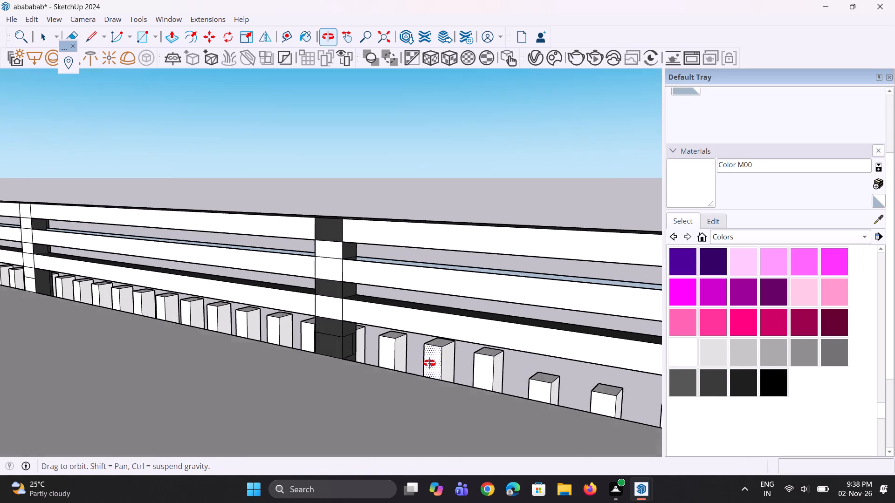
pyautogui.moveTo(429, 363); pyautogui.dragTo(445, 341, button='middle')
pyautogui.scroll(3, 581, 330)
pyautogui.doubleClick(553, 352)
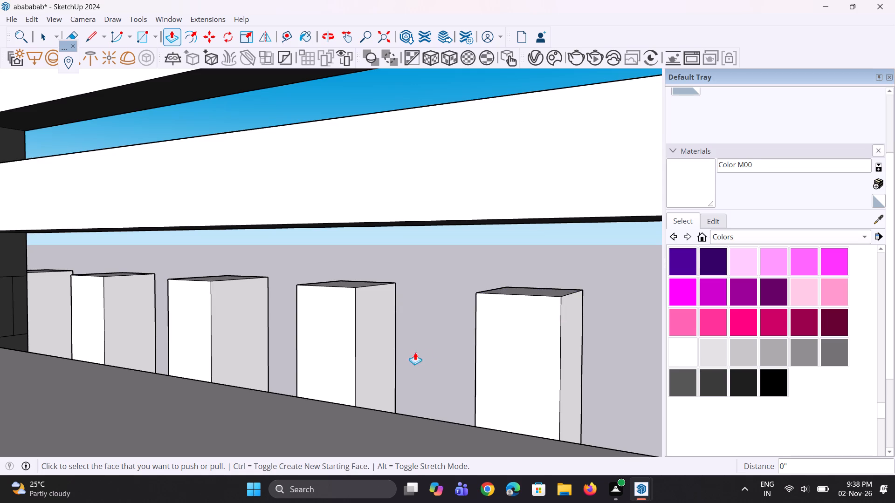
pyautogui.scroll(-5, 398, 356)
pyautogui.moveTo(397, 353); pyautogui.dragTo(426, 414, button='middle')
pyautogui.scroll(1, 533, 401)
pyautogui.doubleClick(528, 403)
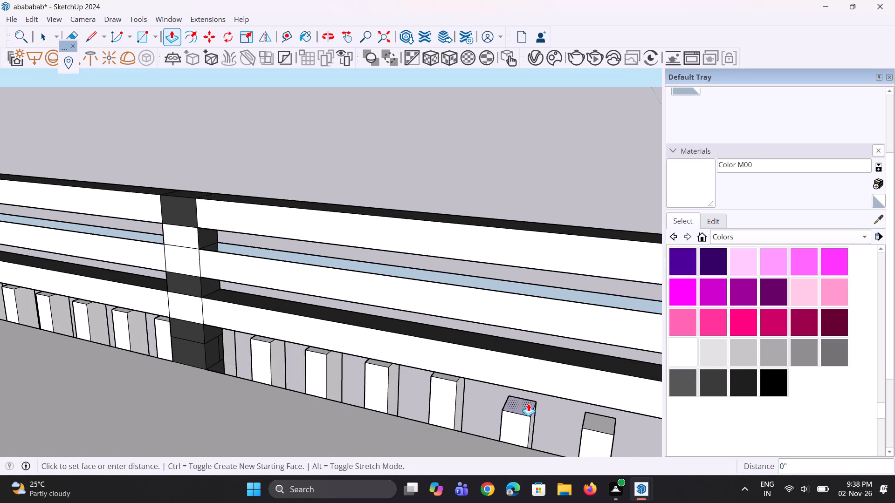
pyautogui.doubleClick(587, 421)
# Raise the tops of the fourth bay's last two blocks, the eighth and ninth past the third post, by 5".
pyautogui.scroll(-6, 339, 343)
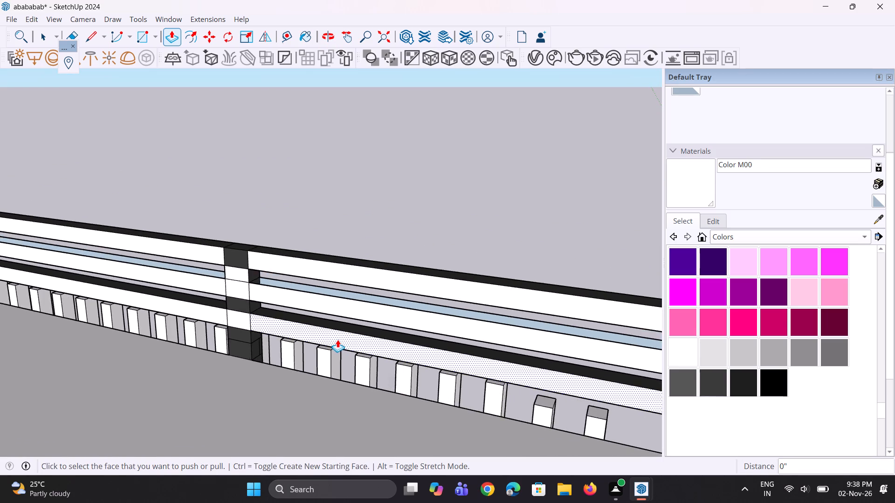
pyautogui.scroll(-5, 337, 339)
pyautogui.scroll(9, 478, 377)
pyautogui.doubleClick(478, 377)
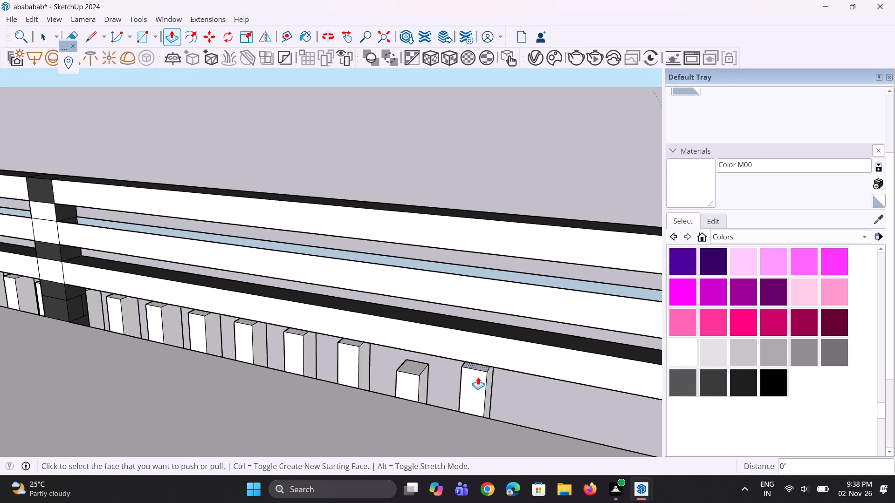
pyautogui.doubleClick(413, 367)
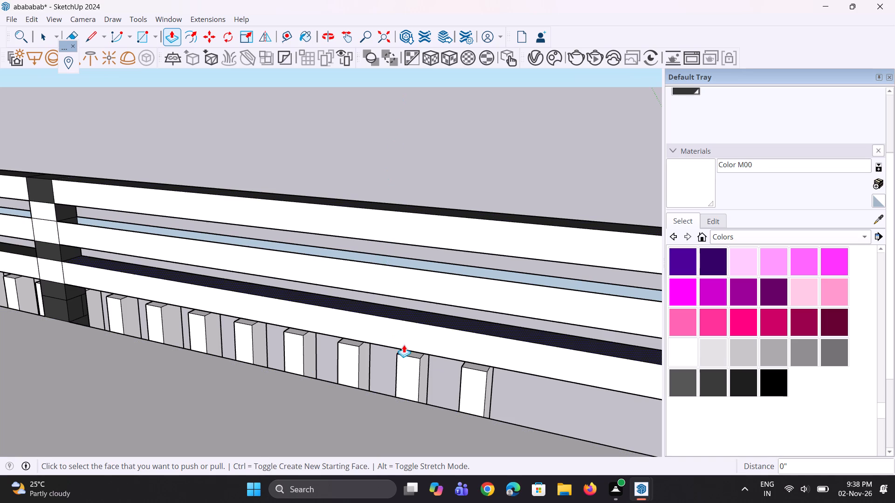
# Push the top of the fourth bay's last block down about 4 7/8" as a new starting face, creating a dividing edge.
pyautogui.moveTo(404, 356); pyautogui.dragTo(404, 333, button='middle')
pyautogui.scroll(2, 430, 367)
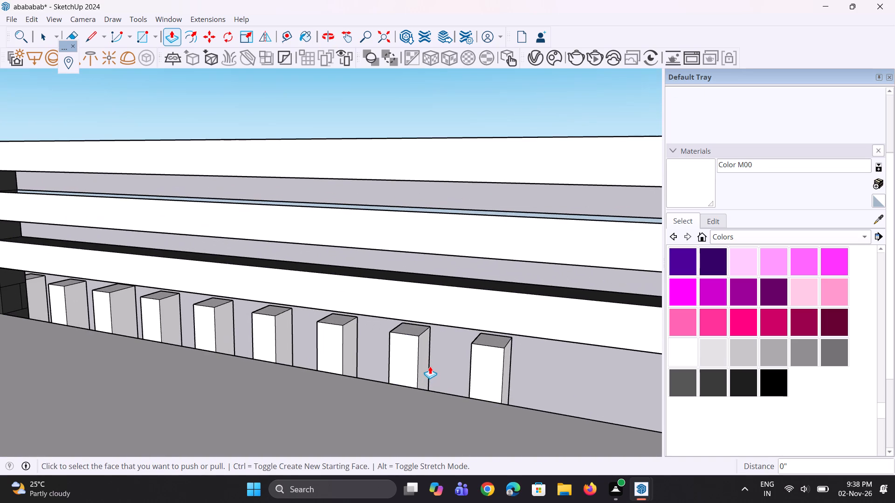
pyautogui.scroll(1, 444, 361)
pyautogui.moveTo(440, 358); pyautogui.dragTo(438, 334, button='middle')
pyautogui.scroll(2, 527, 306)
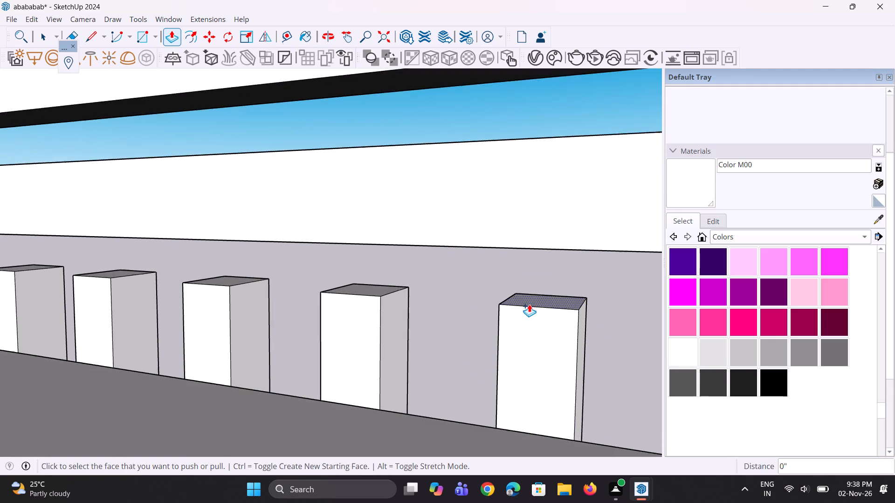
pyautogui.click(533, 300)
pyautogui.click(520, 356)
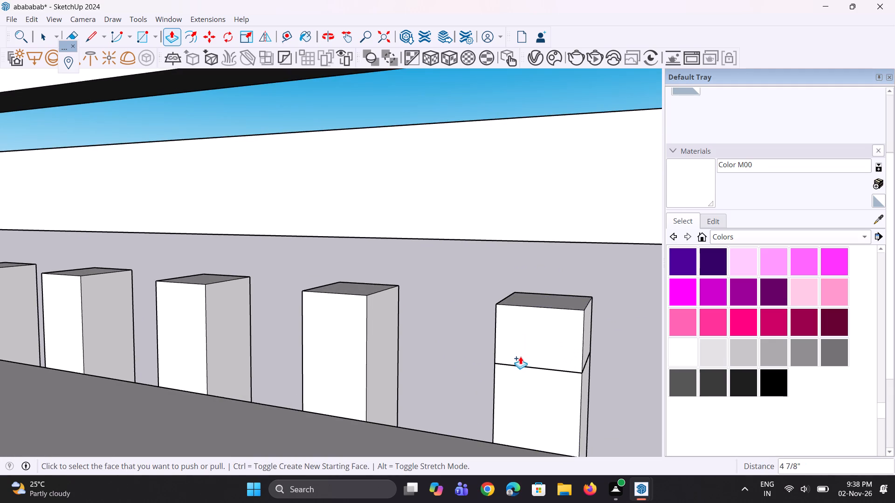
# Repeat the 4 7/8" dividing edge on the eighth, seventh and sixth blocks of the fourth bay.
pyautogui.doubleClick(353, 290)
pyautogui.doubleClick(193, 279)
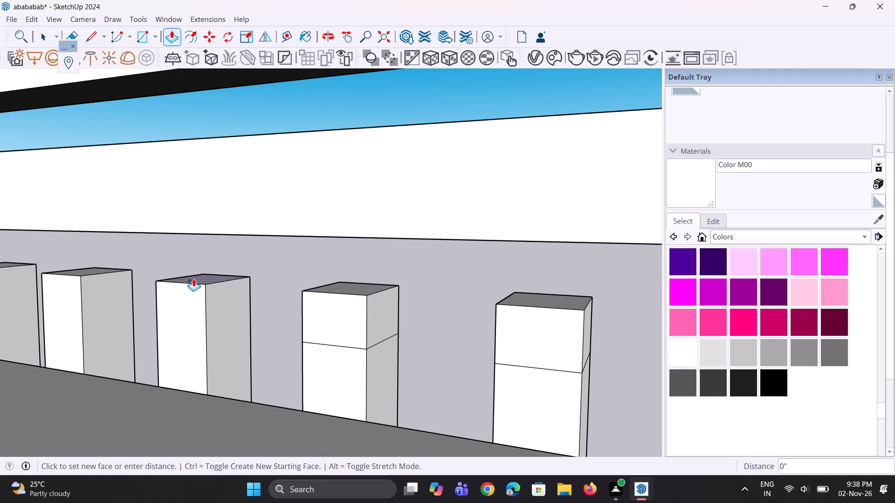
pyautogui.doubleClick(87, 268)
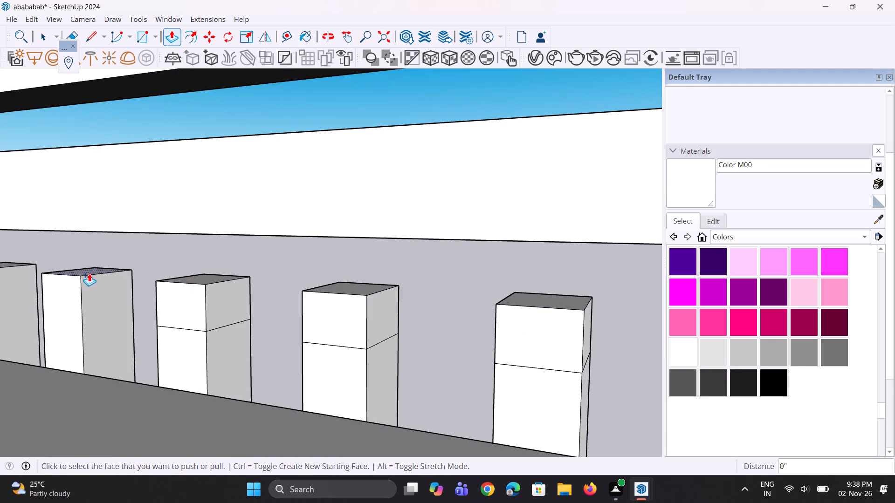
pyautogui.doubleClick(89, 273)
# Repeat the 4 7/8" dividing edge on the fifth and fourth blocks of the fourth bay.
pyautogui.scroll(-5, 468, 406)
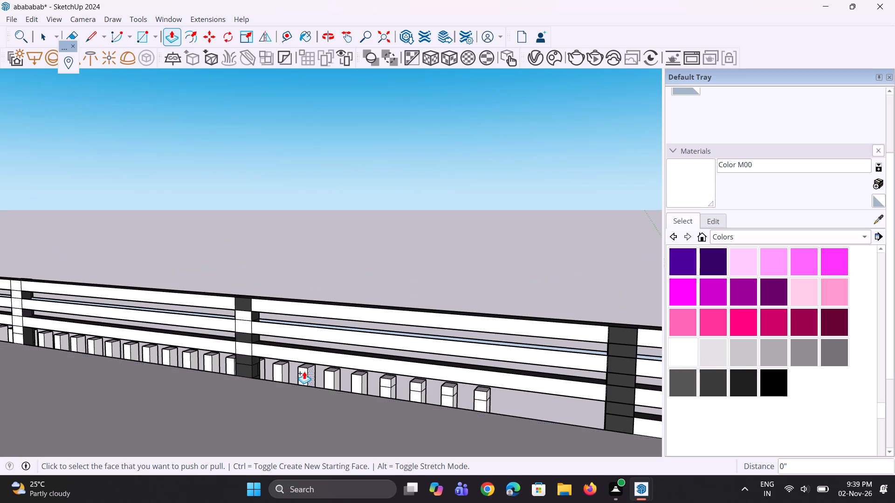
pyautogui.scroll(1, 310, 365)
pyautogui.scroll(7, 405, 385)
pyautogui.scroll(-4, 350, 371)
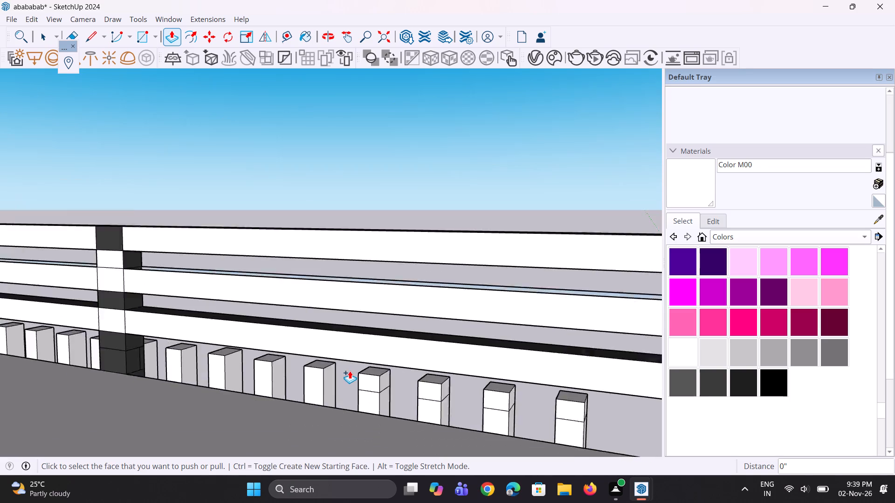
pyautogui.scroll(4, 324, 364)
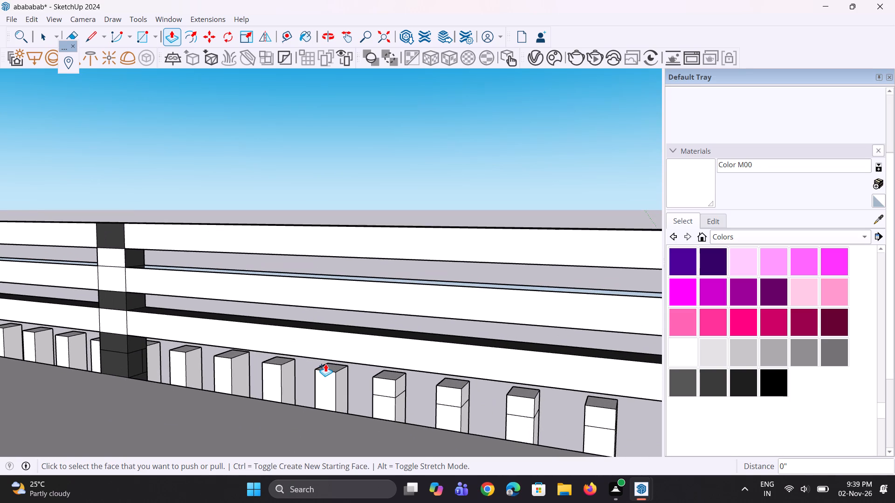
pyautogui.doubleClick(334, 368)
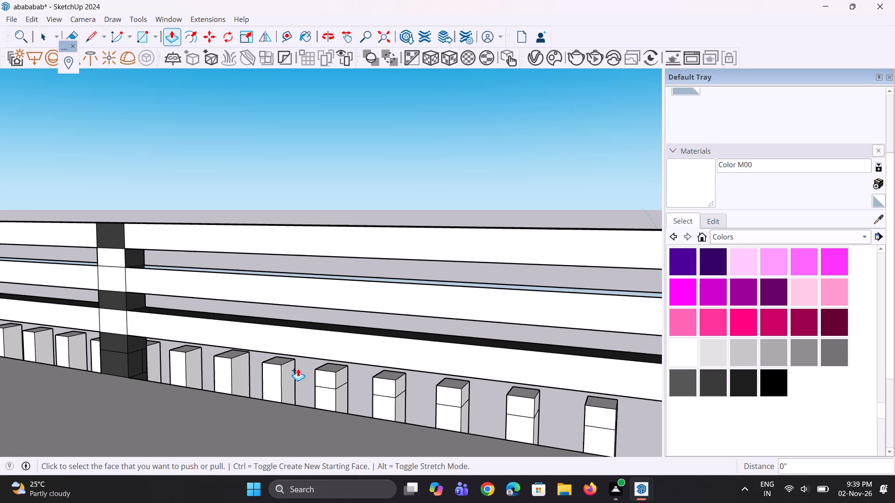
pyautogui.doubleClick(278, 359)
# Repeat the 4 7/8" dividing edge on the fourth bay's third, second and first blocks, working back to the third post.
pyautogui.scroll(-5, 468, 381)
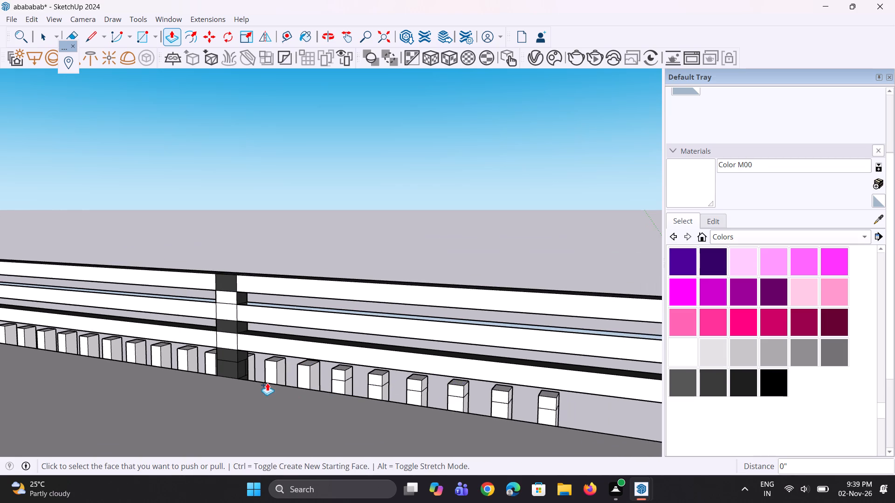
pyautogui.scroll(8, 303, 365)
pyautogui.doubleClick(311, 362)
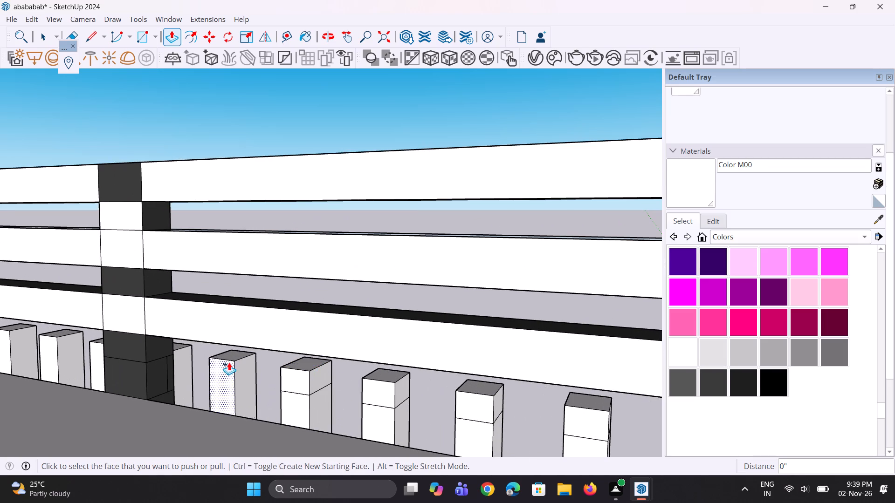
pyautogui.doubleClick(236, 350)
pyautogui.doubleClick(236, 355)
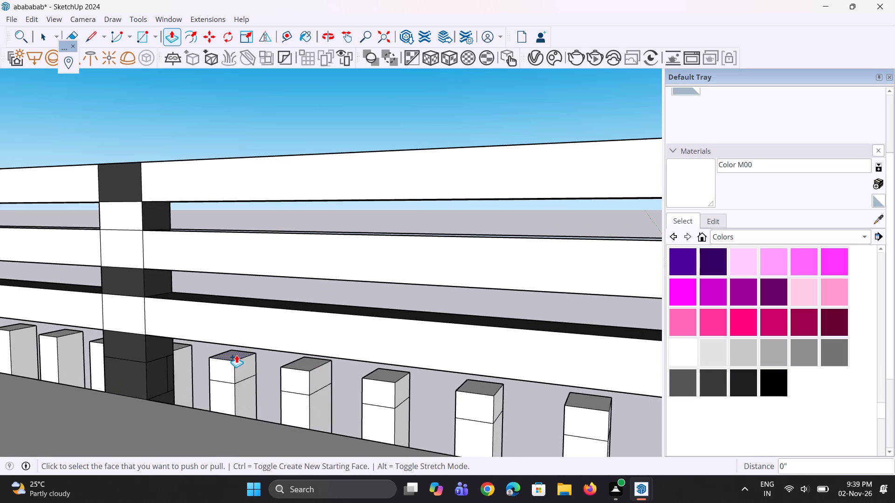
pyautogui.scroll(-5, 334, 387)
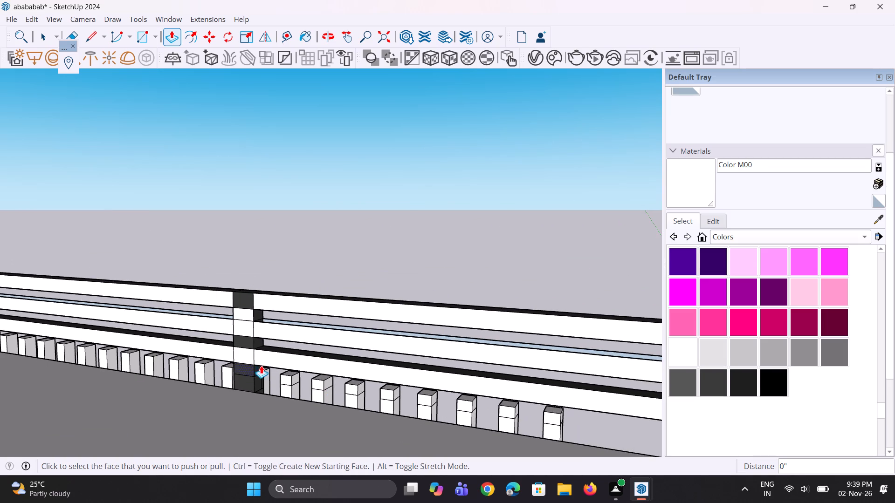
pyautogui.scroll(17, 269, 365)
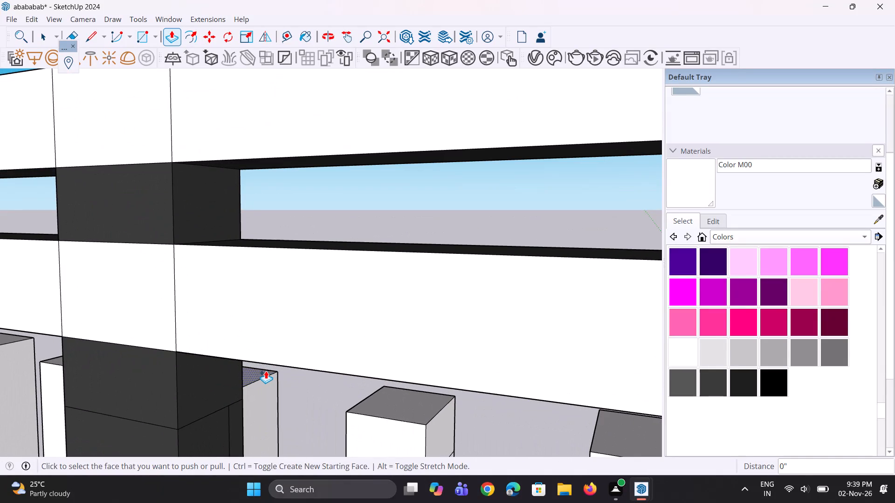
pyautogui.doubleClick(266, 371)
# Add the same 4 7/8" dividing edge to the last two blocks of the third bay, before the third post.
pyautogui.scroll(-10, 359, 395)
pyautogui.moveTo(332, 395); pyautogui.dragTo(381, 396, button='middle')
pyautogui.scroll(4, 300, 403)
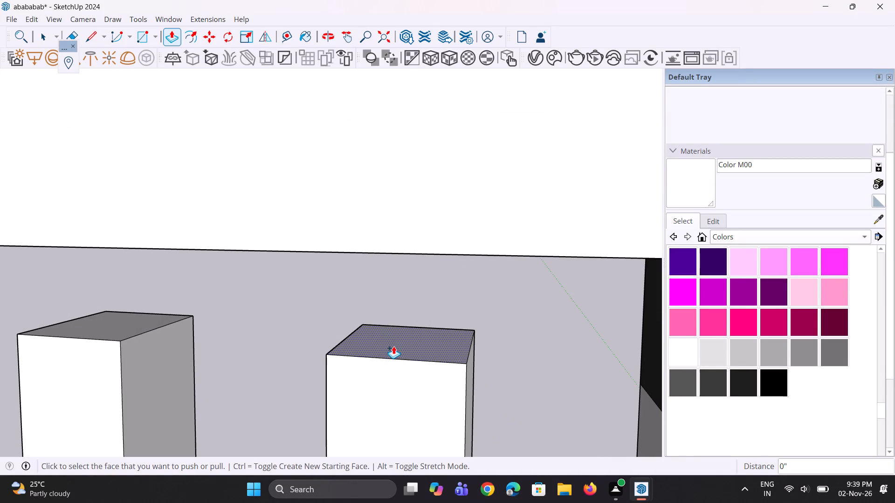
pyautogui.doubleClick(393, 346)
pyautogui.doubleClick(134, 330)
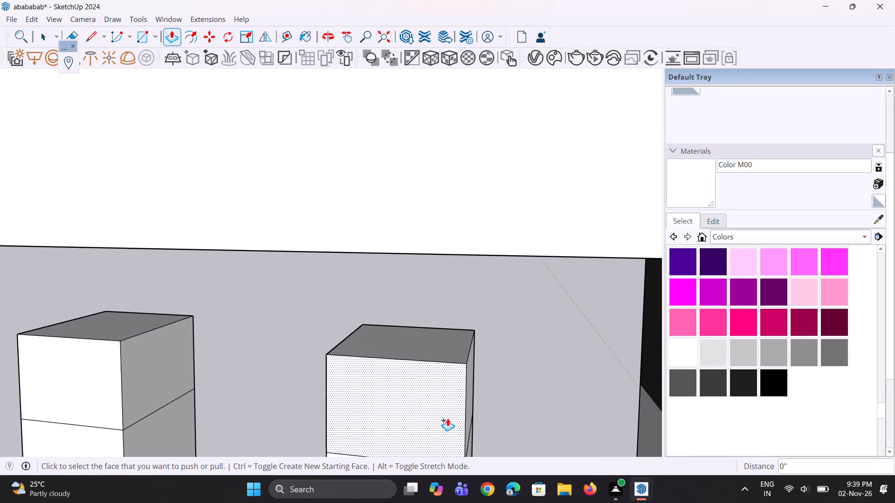
# Repeat the 4 7/8" dividing edge on the ninth and eighth blocks of the third bay.
pyautogui.scroll(-19, 444, 415)
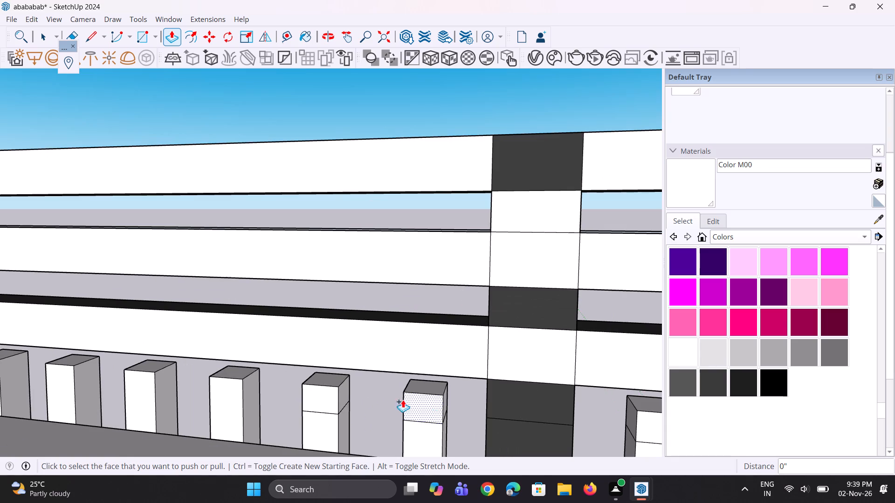
pyautogui.scroll(3, 240, 381)
pyautogui.doubleClick(247, 372)
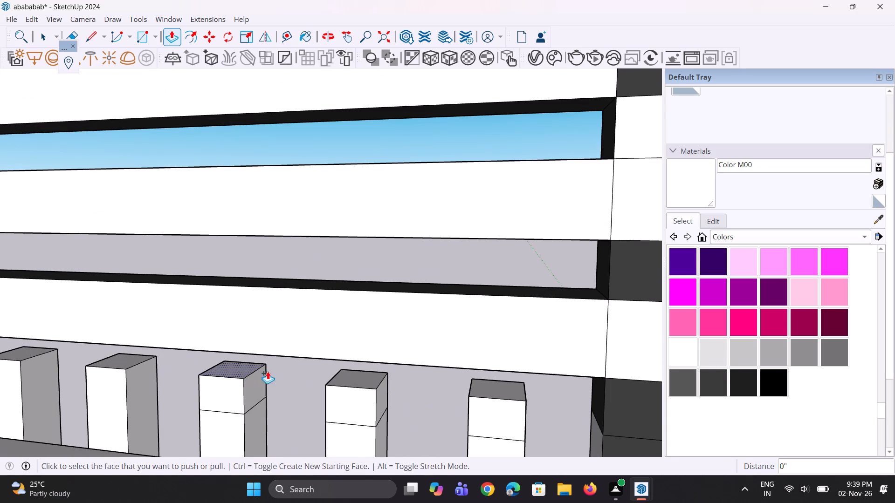
pyautogui.scroll(-8, 379, 378)
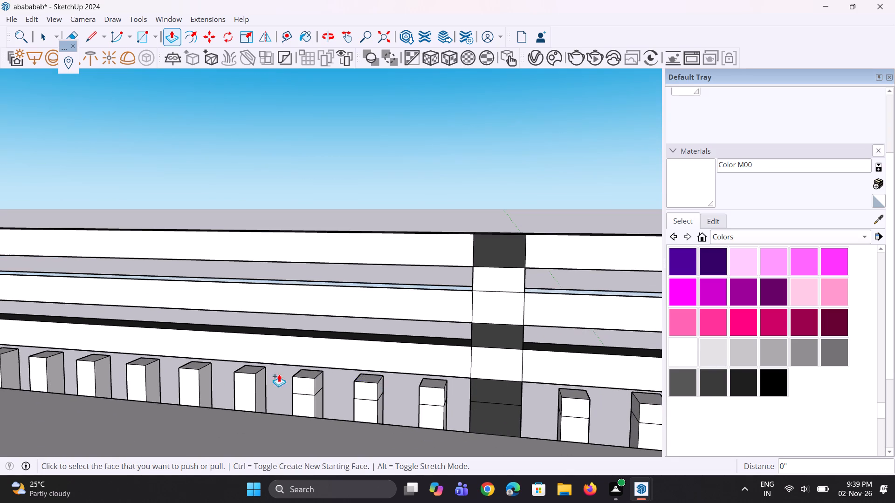
pyautogui.scroll(5, 264, 373)
pyautogui.doubleClick(252, 372)
# Repeat the 4 7/8" dividing edge on the seventh, sixth and fifth blocks of the third bay.
pyautogui.scroll(-2, 360, 400)
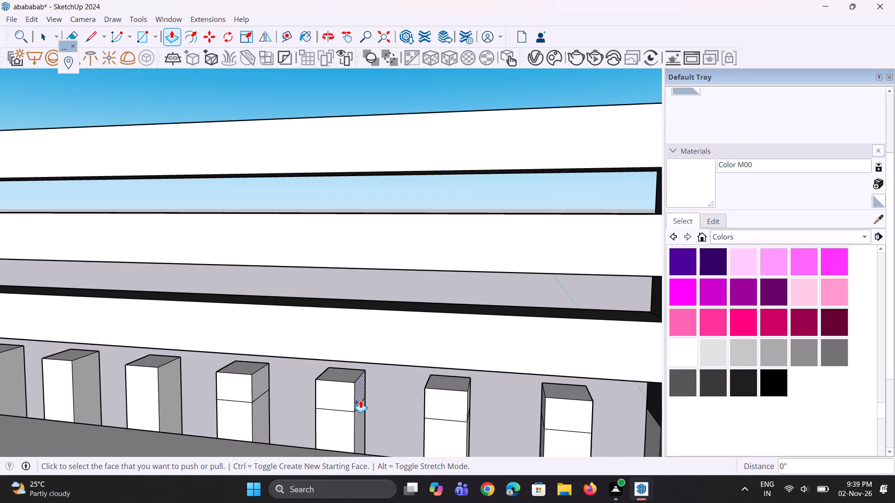
pyautogui.scroll(-8, 360, 400)
pyautogui.scroll(4, 293, 385)
pyautogui.scroll(-4, 286, 381)
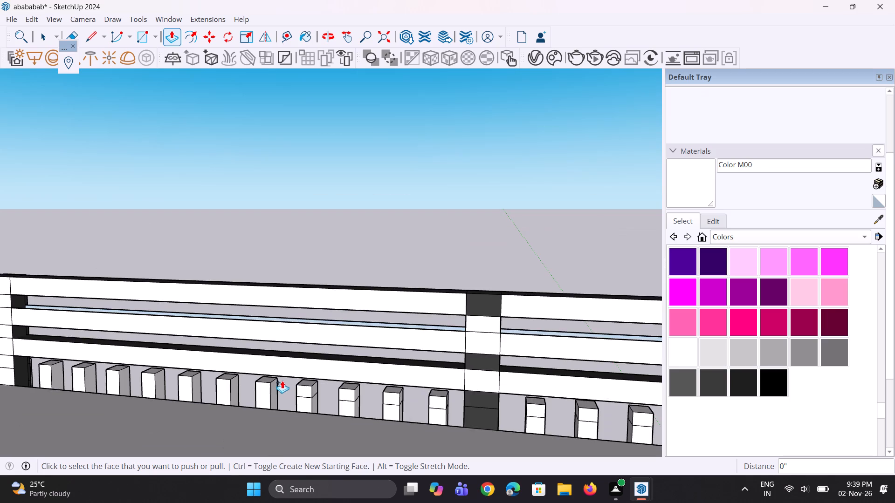
pyautogui.scroll(9, 273, 380)
pyautogui.doubleClick(265, 375)
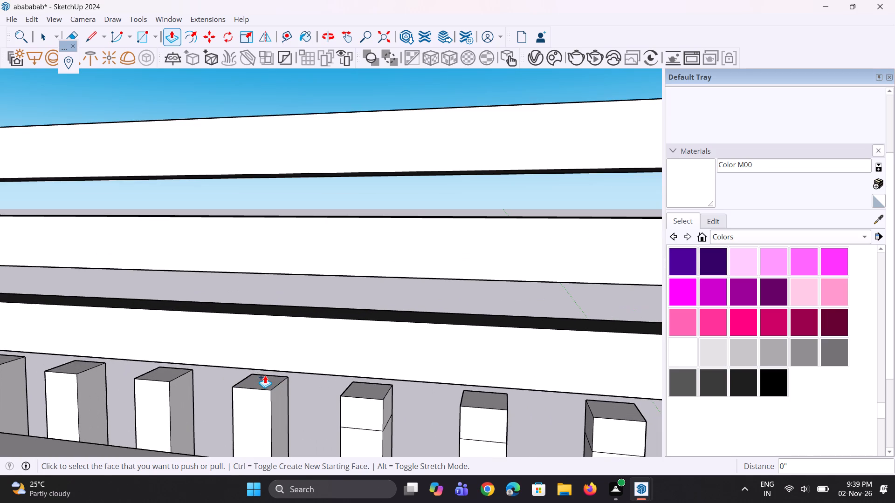
pyautogui.doubleClick(266, 380)
pyautogui.scroll(-5, 357, 401)
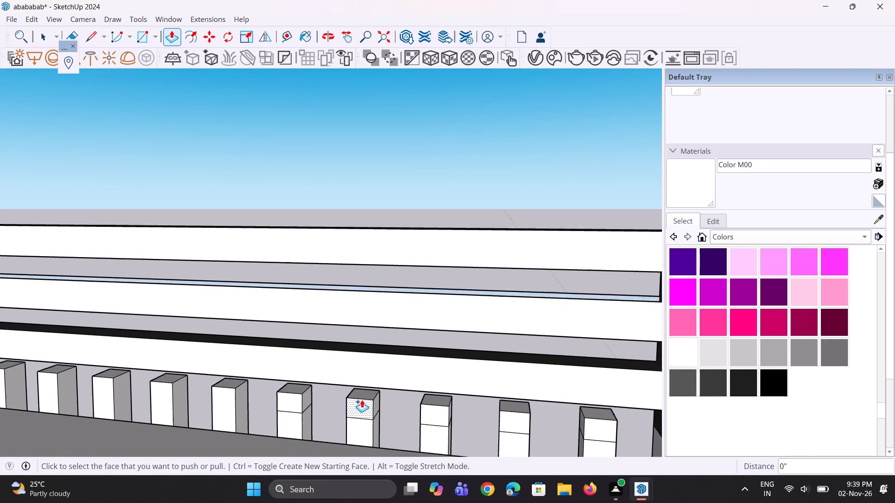
pyautogui.scroll(-5, 362, 400)
pyautogui.scroll(7, 289, 392)
pyautogui.doubleClick(269, 386)
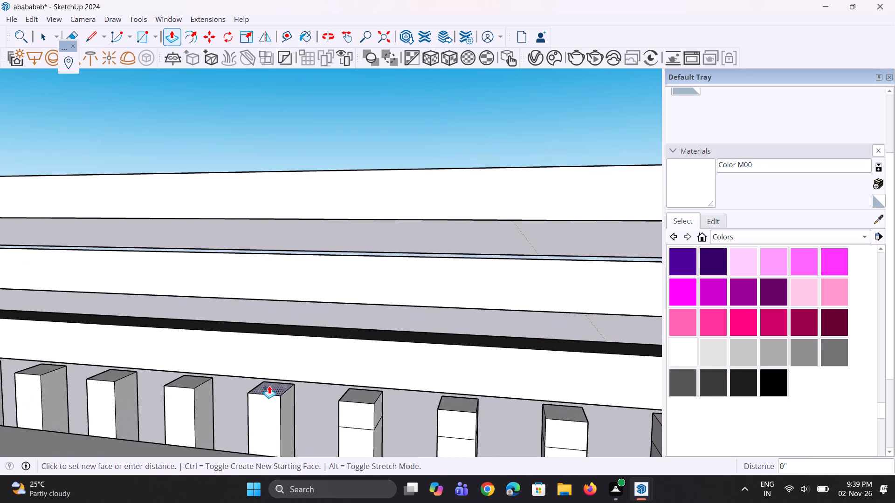
pyautogui.doubleClick(194, 382)
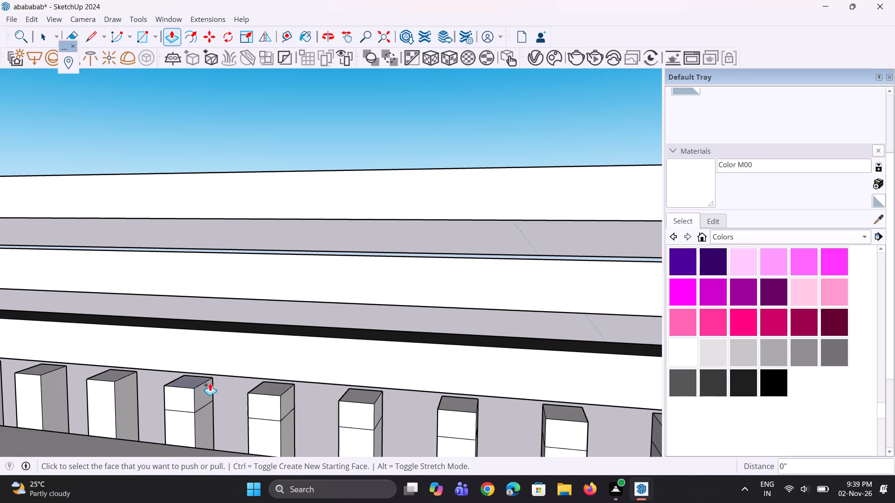
# Repeat the 4 7/8" dividing edge on the third bay's fourth, third, second and first blocks, working back to the second post.
pyautogui.scroll(-10, 376, 394)
pyautogui.scroll(1, 337, 399)
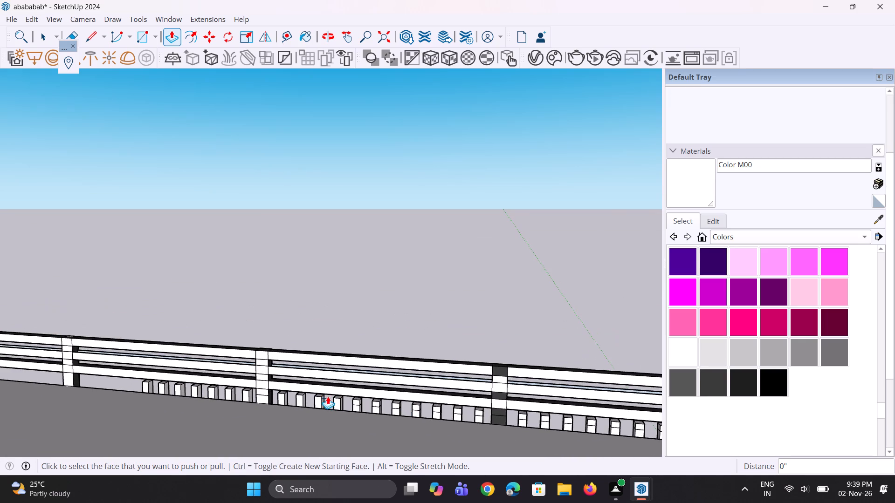
pyautogui.scroll(12, 324, 395)
pyautogui.doubleClick(343, 395)
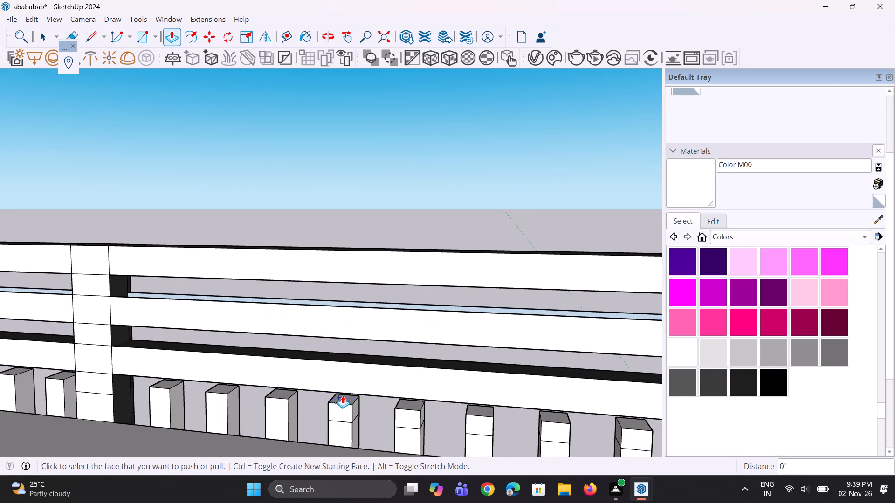
pyautogui.doubleClick(282, 393)
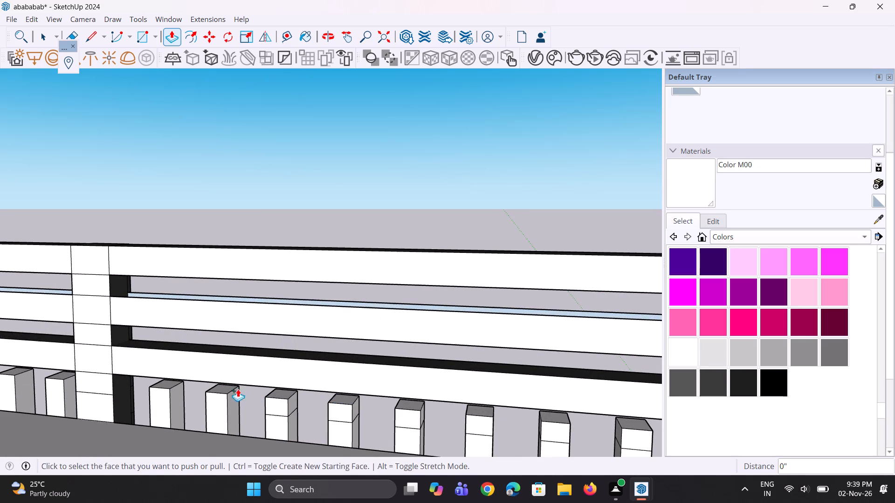
pyautogui.doubleClick(225, 387)
pyautogui.doubleClick(174, 383)
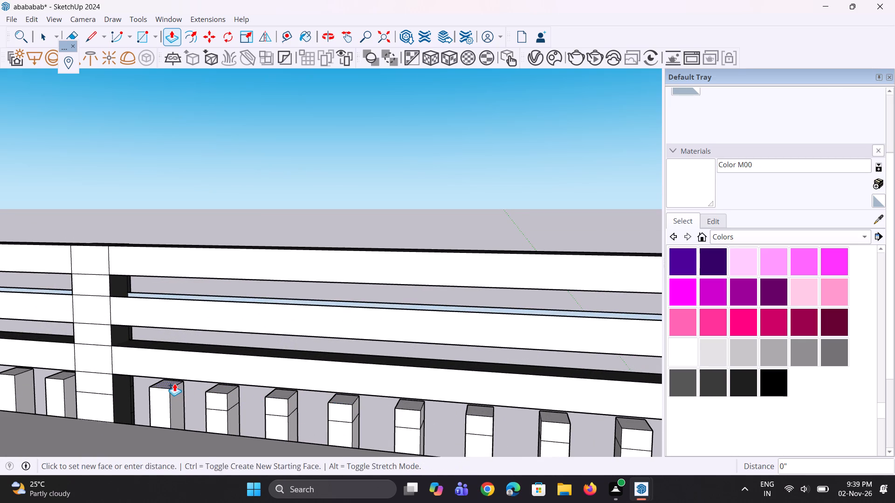
# Add the same 4 7/8" dividing edge to the three second-bay blocks nearest the second post.
pyautogui.scroll(1, 179, 405)
pyautogui.moveTo(179, 405); pyautogui.dragTo(332, 408, button='middle')
pyautogui.scroll(-2, 340, 405)
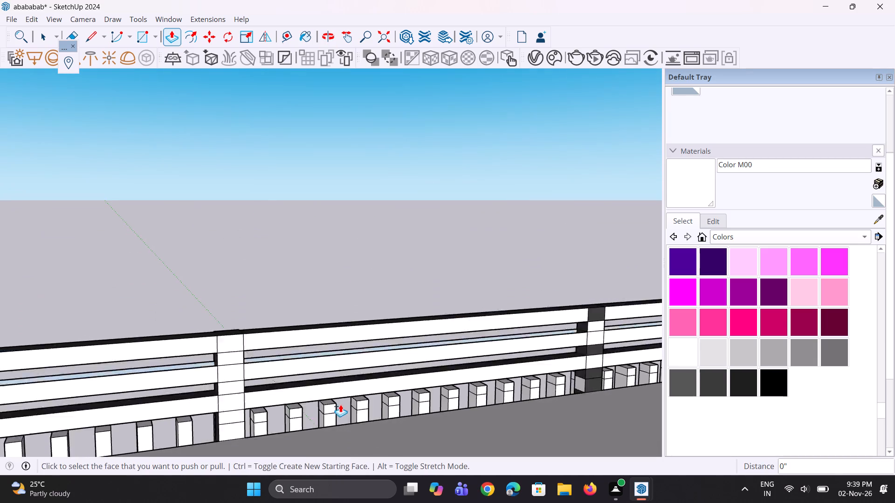
pyautogui.scroll(-3, 340, 404)
pyautogui.moveTo(248, 424); pyautogui.dragTo(282, 416, button='middle')
pyautogui.scroll(10, 285, 435)
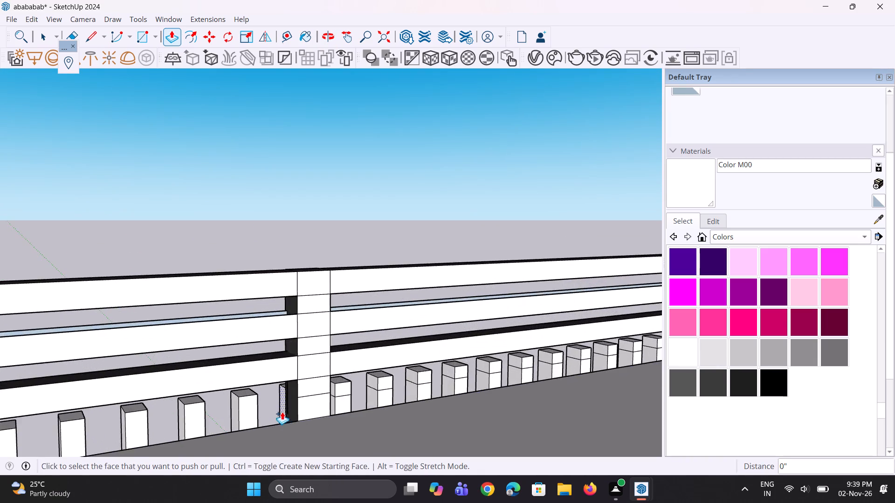
pyautogui.scroll(9, 282, 412)
pyautogui.scroll(3, 282, 365)
pyautogui.doubleClick(282, 350)
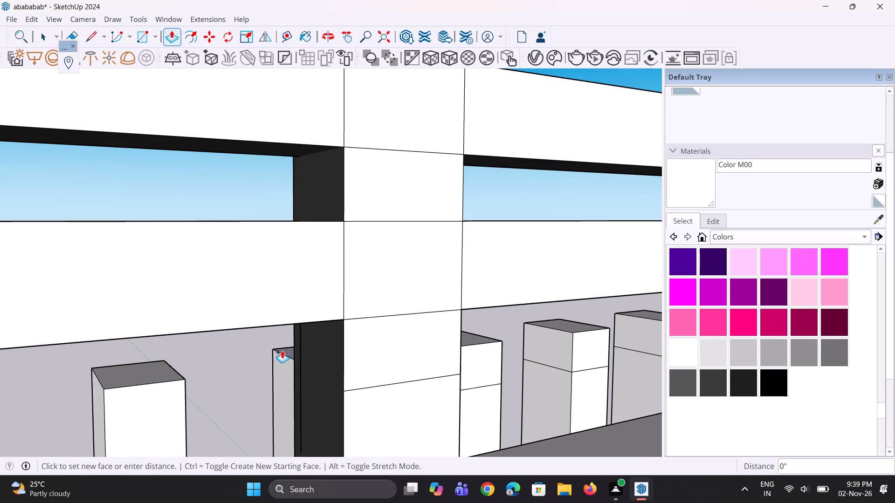
pyautogui.doubleClick(165, 375)
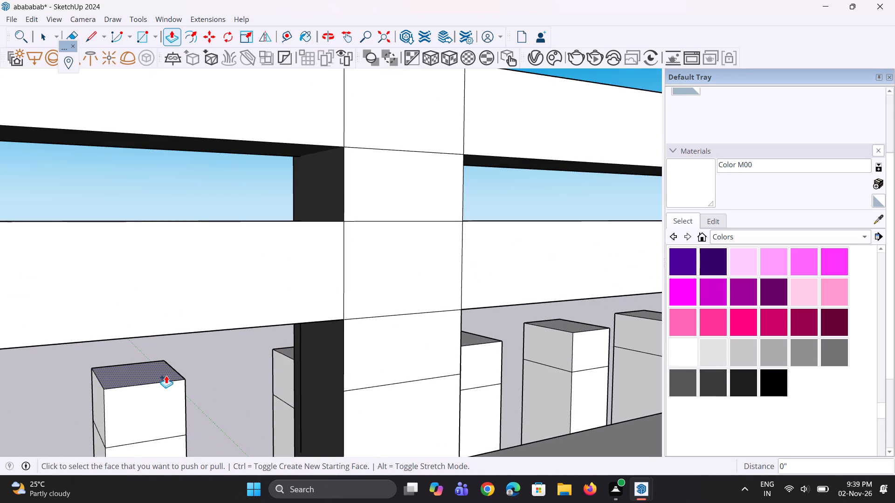
pyautogui.scroll(-10, 166, 375)
pyautogui.scroll(3, 71, 381)
pyautogui.doubleClick(71, 381)
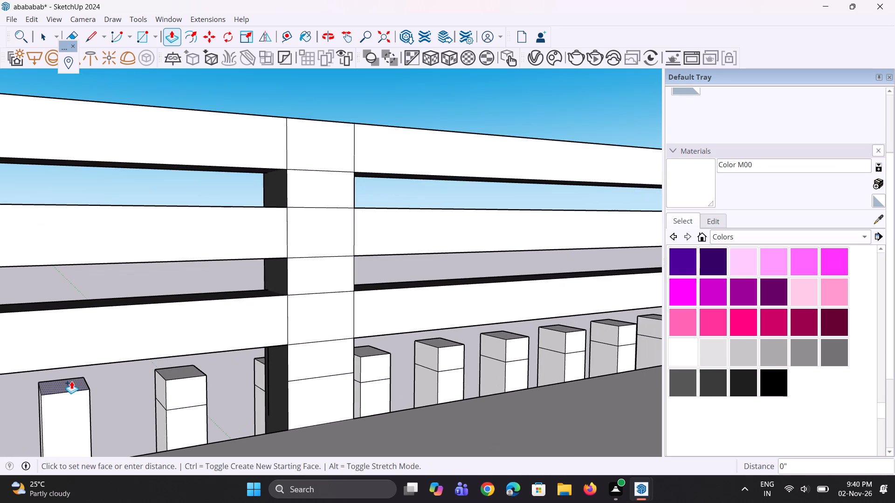
# Repeat the 4 7/8" dividing edge on the next three blocks of the second bay, moving away from the second post.
pyautogui.scroll(-6, 95, 380)
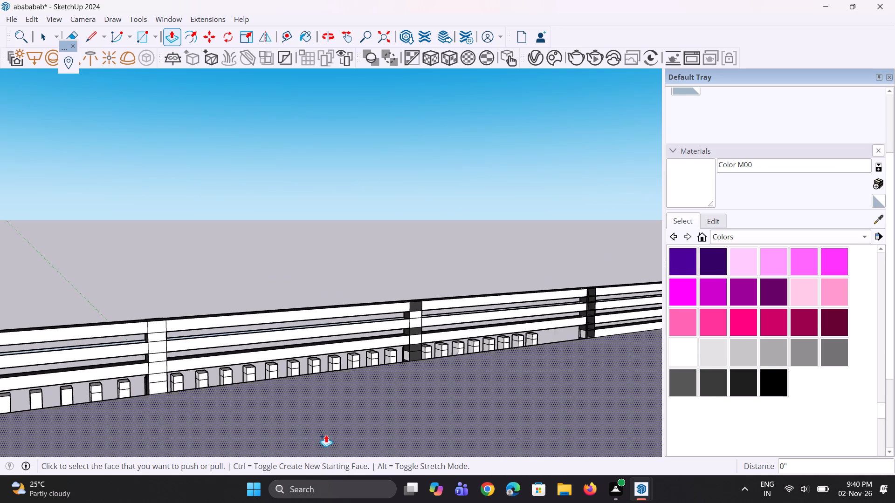
pyautogui.scroll(-9, 326, 435)
pyautogui.scroll(4, 228, 432)
pyautogui.scroll(4, 188, 417)
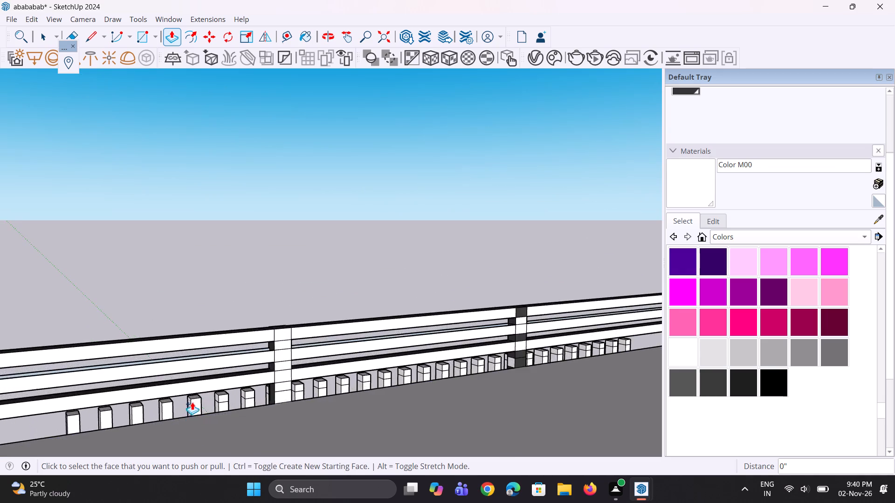
pyautogui.scroll(5, 197, 394)
pyautogui.doubleClick(198, 398)
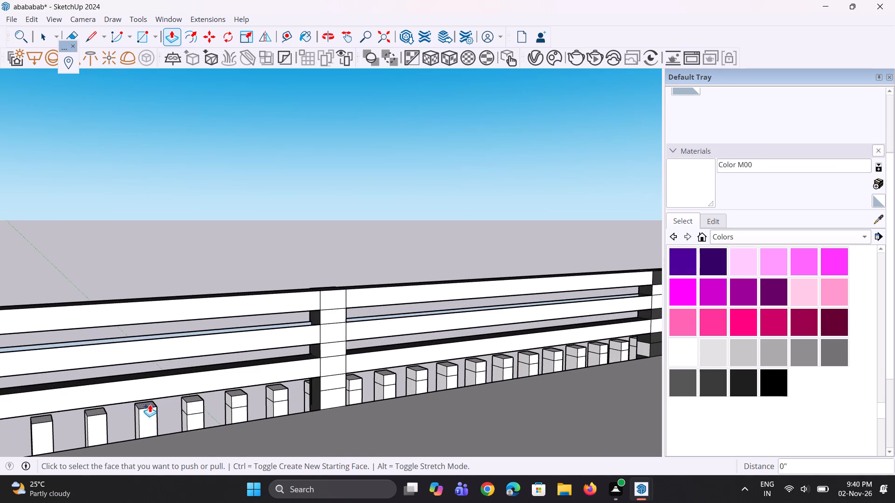
pyautogui.doubleClick(149, 405)
pyautogui.doubleClick(102, 409)
# Repeat the 4 7/8" dividing edge on the last two blocks at the far end of the second bay's row.
pyautogui.scroll(-9, 462, 422)
pyautogui.scroll(8, 268, 439)
pyautogui.scroll(4, 302, 415)
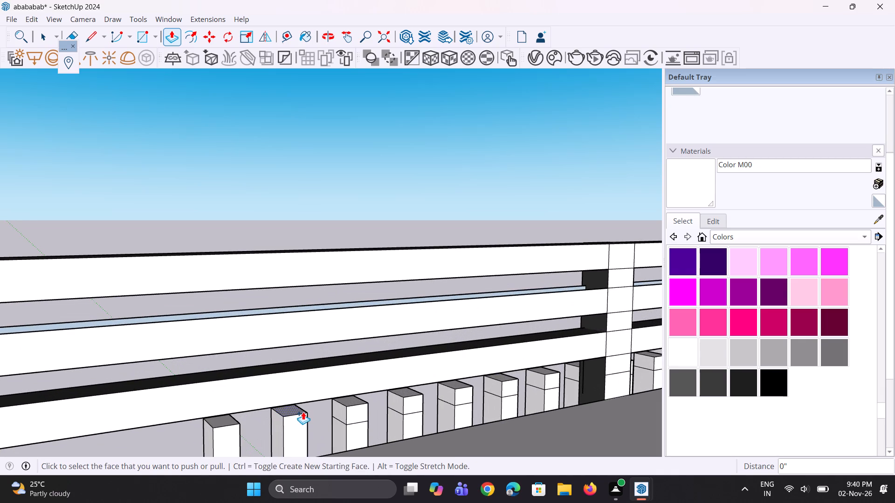
pyautogui.doubleClick(303, 412)
pyautogui.doubleClick(231, 420)
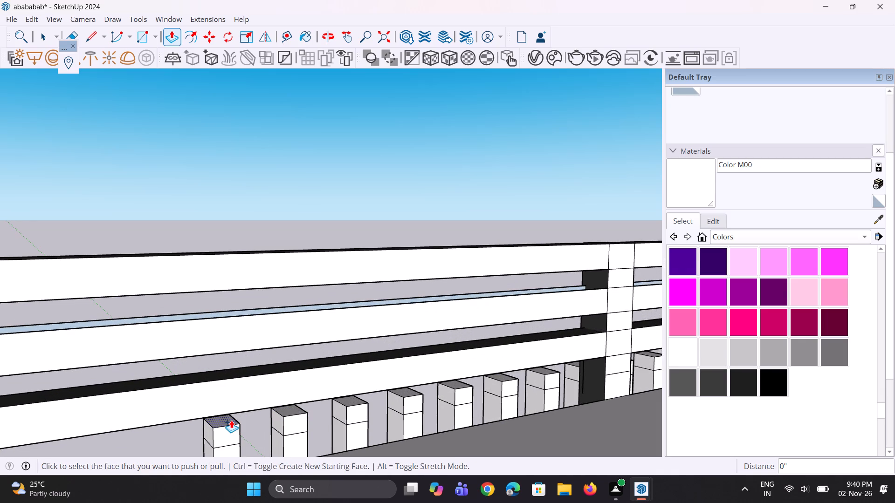
# Pull the upper front face of the second bay's end block outward about 8 3/8", and extend it by about 11 9/16" more.
pyautogui.click(228, 428)
pyautogui.scroll(-5, 245, 438)
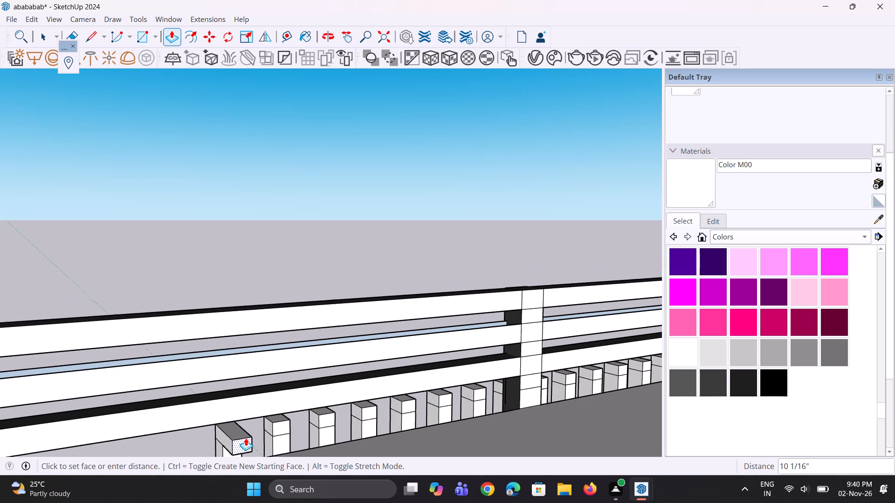
pyautogui.click(303, 451)
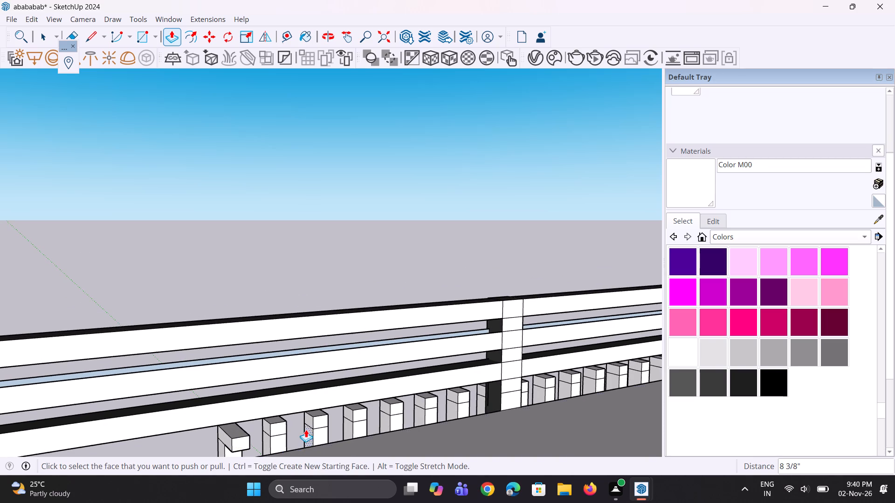
pyautogui.scroll(-4, 305, 428)
pyautogui.scroll(7, 256, 451)
pyautogui.click(270, 432)
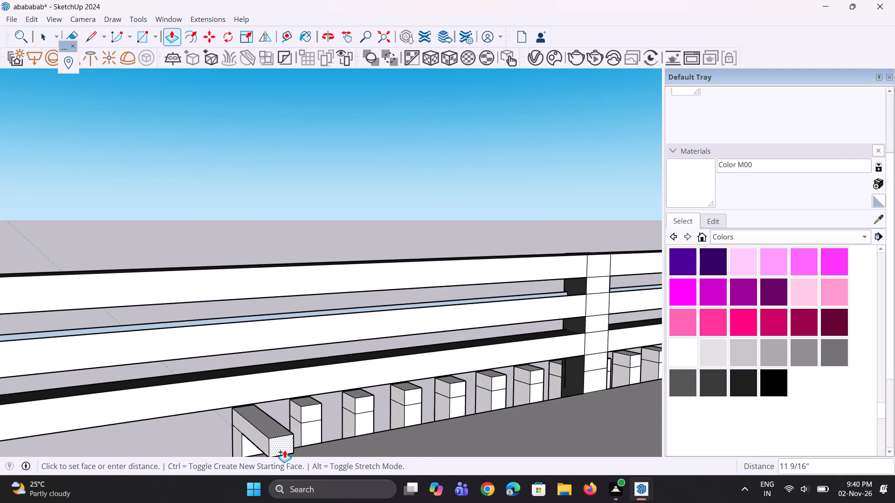
pyautogui.click(284, 450)
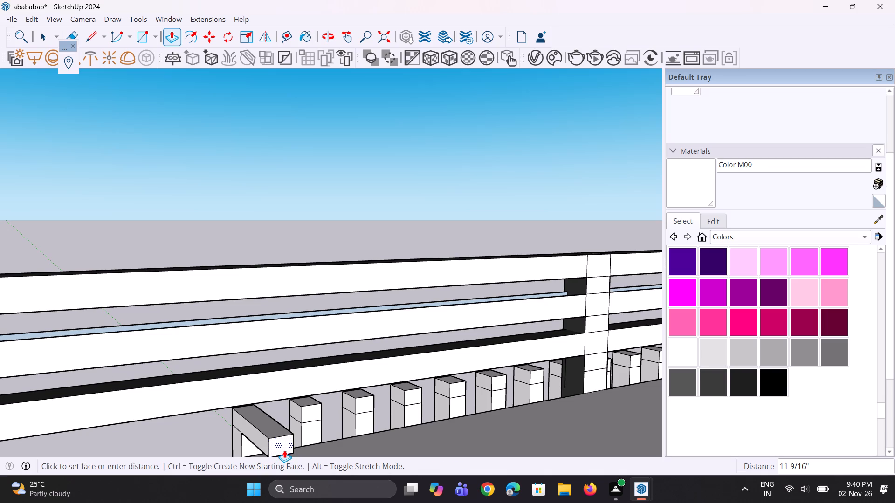
# Pull the upper front faces of the next four second-bay blocks outward 1' 7 15/16" to match the end block.
pyautogui.click(309, 411)
pyautogui.click(295, 446)
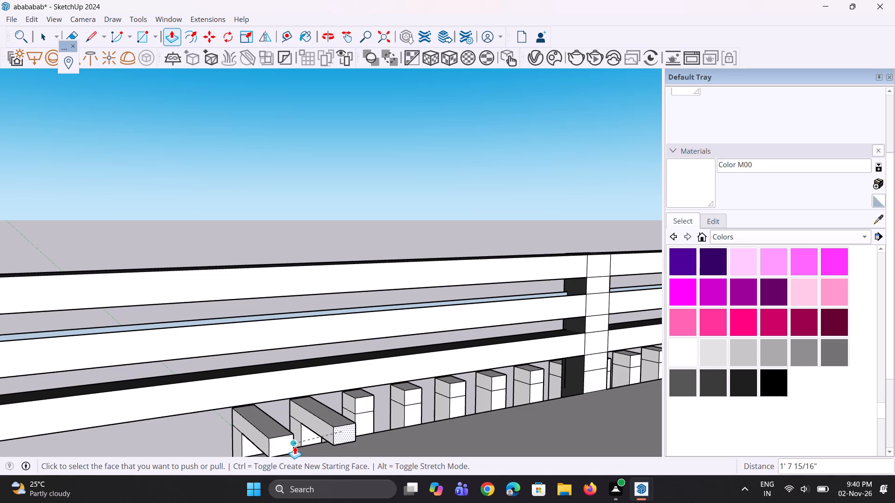
pyautogui.doubleClick(366, 406)
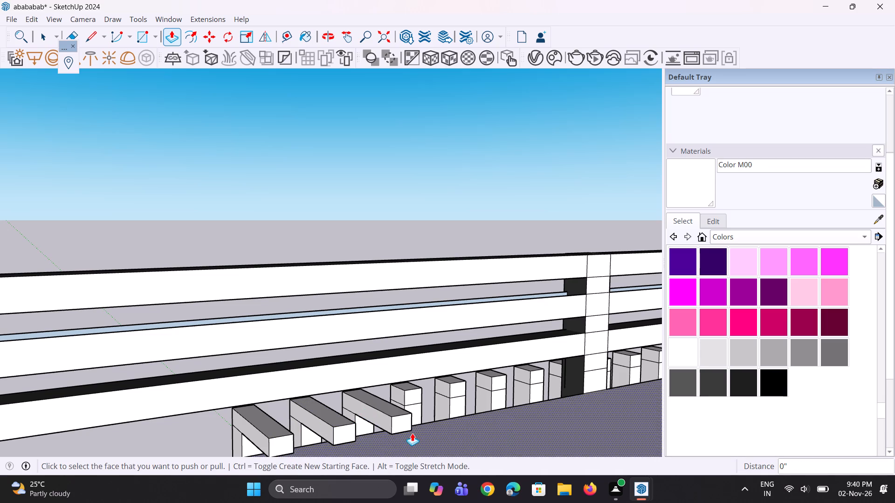
pyautogui.scroll(2, 412, 393)
pyautogui.doubleClick(412, 393)
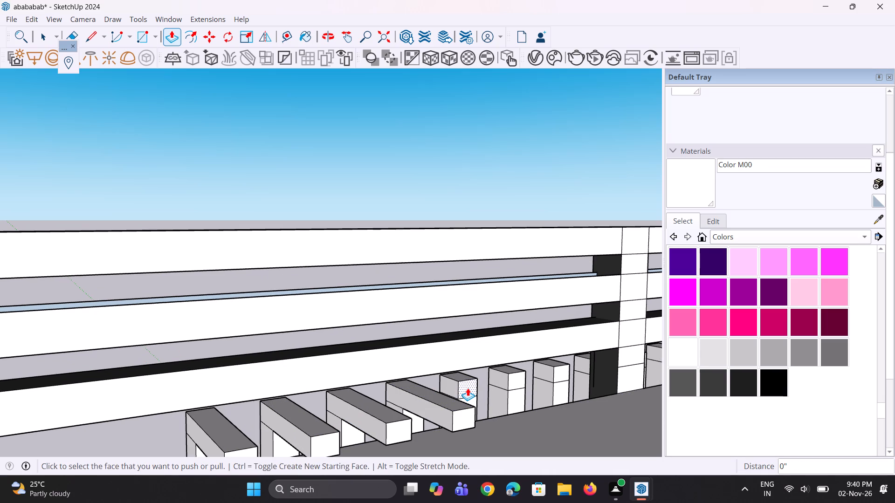
pyautogui.doubleClick(468, 388)
# Repeat the 1' 7 15/16" outward pull on the upper front faces of the sixth and seventh blocks from the row's end.
pyautogui.moveTo(456, 409); pyautogui.dragTo(420, 403, button='middle')
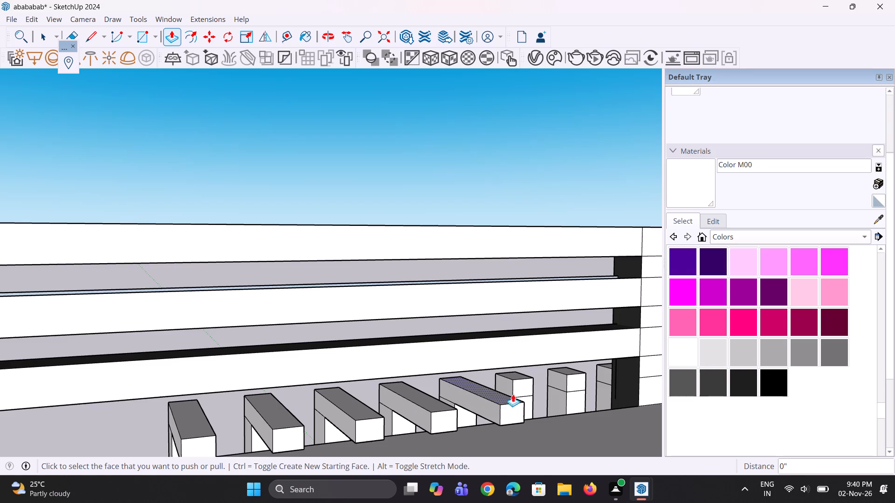
pyautogui.scroll(2, 532, 380)
pyautogui.doubleClick(522, 387)
pyautogui.doubleClick(574, 381)
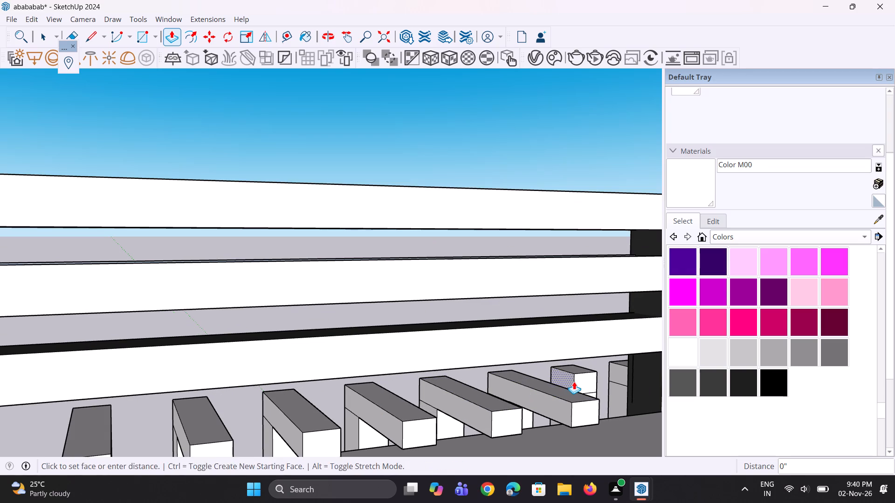
pyautogui.hotkey('ctrl', 'z')
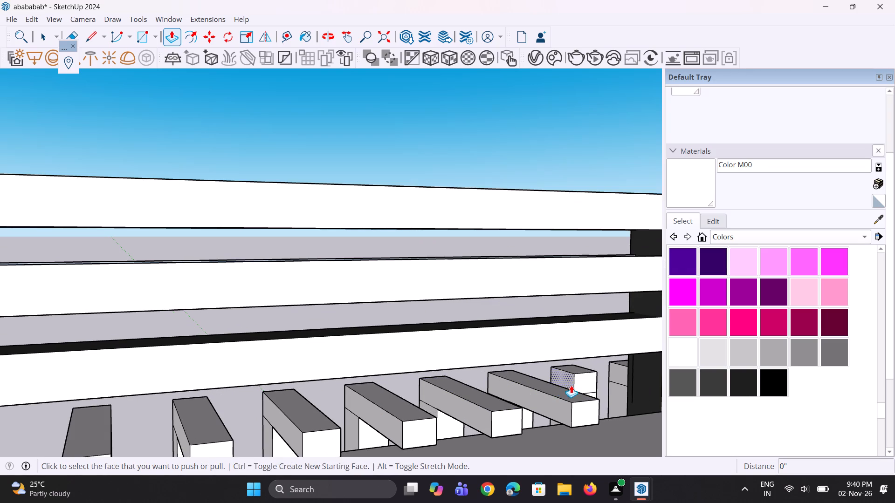
pyautogui.scroll(2, 574, 384)
pyautogui.doubleClick(584, 378)
pyautogui.moveTo(463, 393); pyautogui.dragTo(417, 390, button='middle')
pyautogui.scroll(-3, 417, 390)
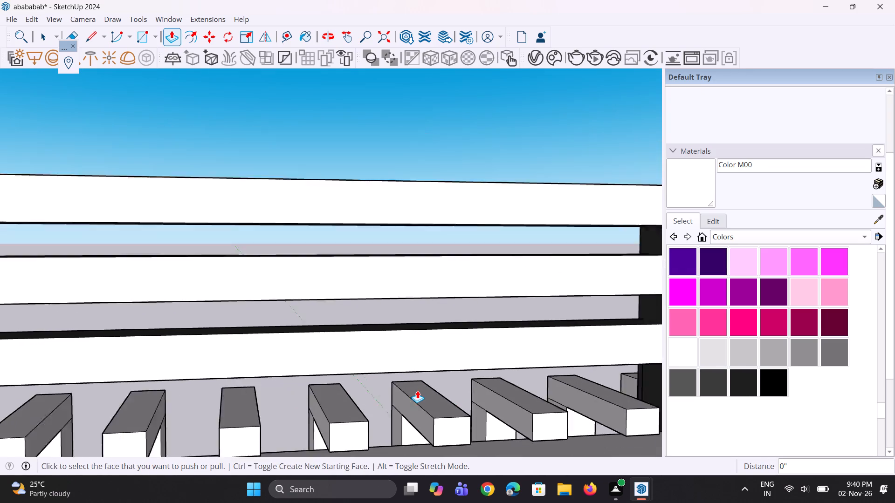
# Pull the upper front faces of the first four blocks past the white post out 1' 7 15/16".
pyautogui.scroll(-8, 417, 390)
pyautogui.moveTo(520, 391); pyautogui.dragTo(470, 392, button='middle')
pyautogui.scroll(3, 596, 407)
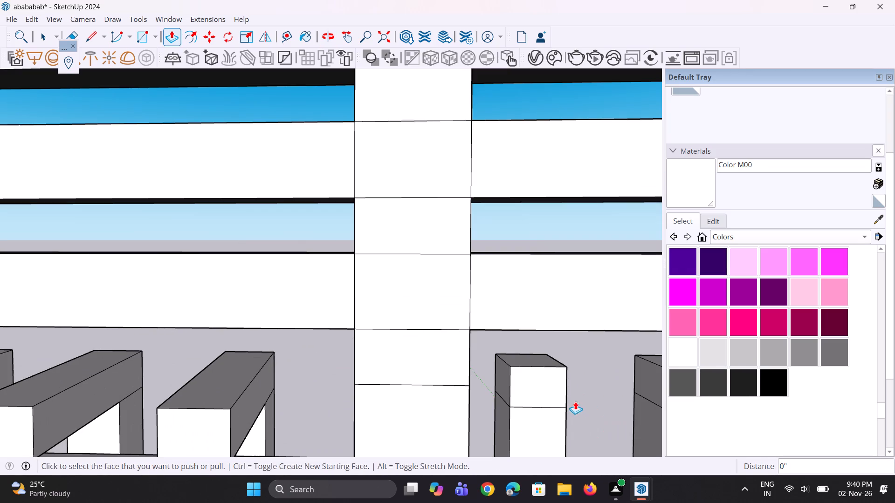
pyautogui.doubleClick(547, 388)
pyautogui.scroll(-9, 439, 401)
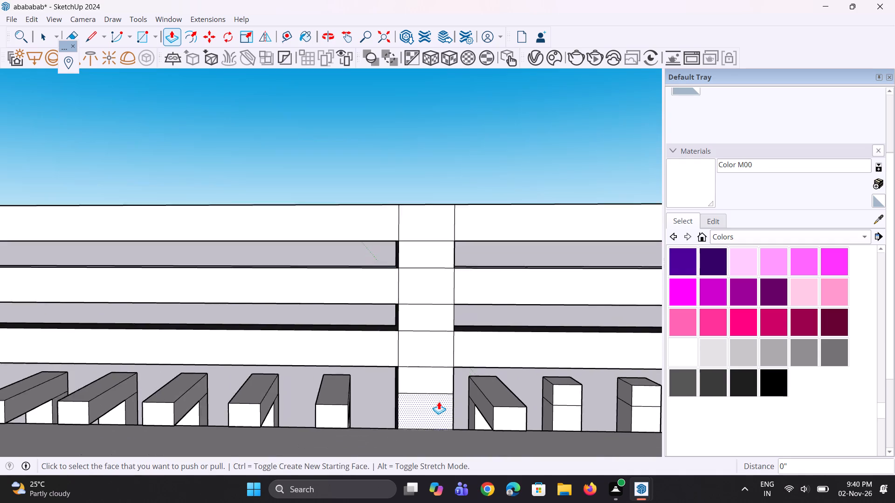
pyautogui.scroll(3, 556, 398)
pyautogui.doubleClick(556, 398)
pyautogui.scroll(-5, 435, 390)
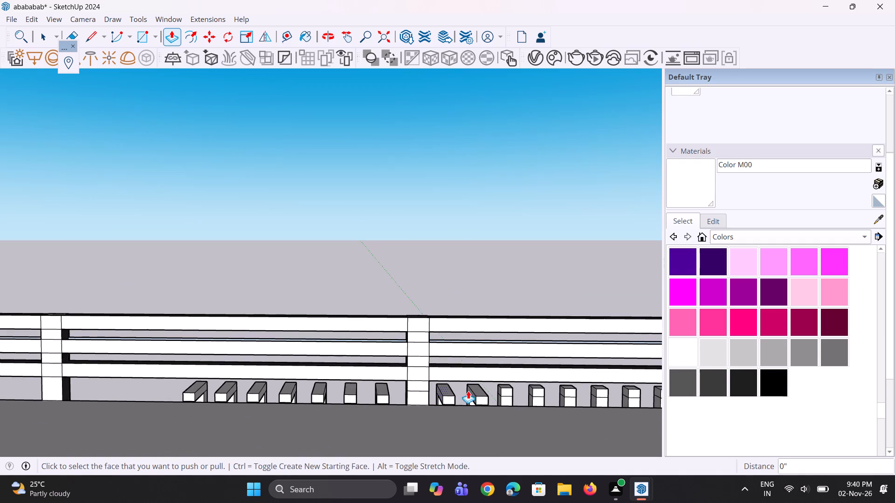
pyautogui.scroll(2, 489, 394)
pyautogui.doubleClick(518, 389)
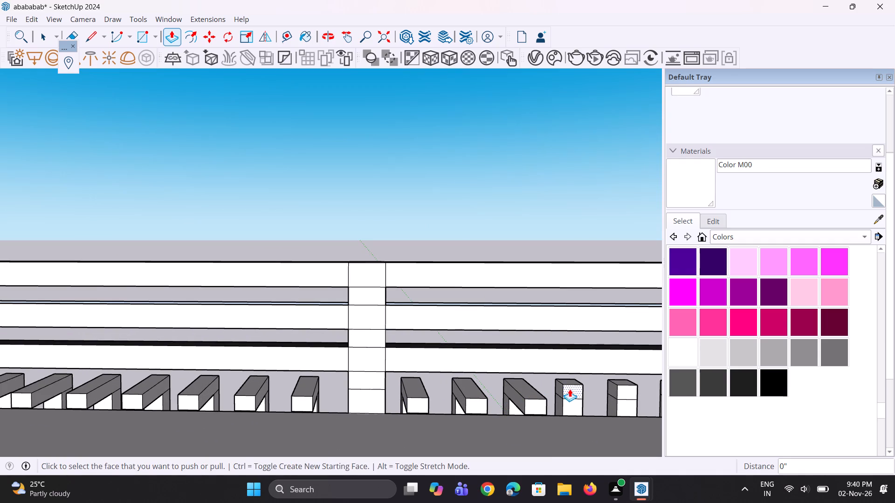
pyautogui.doubleClick(570, 389)
pyautogui.click(478, 414)
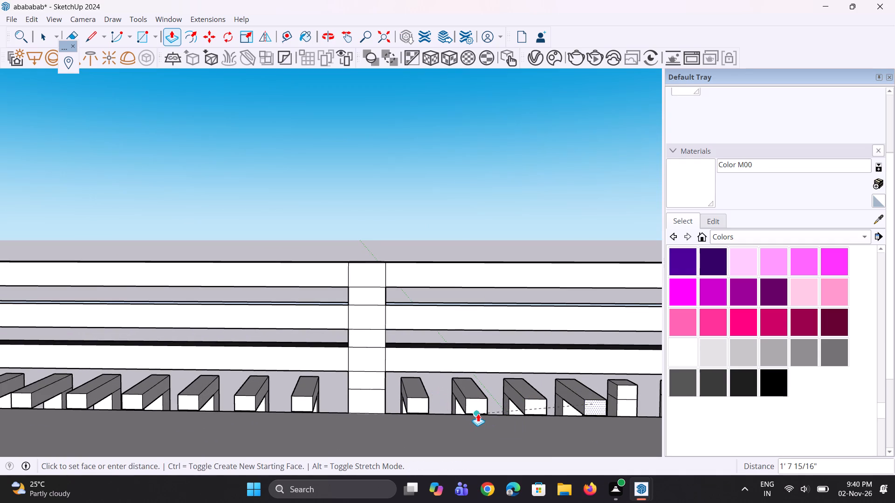
# Repeat the 1' 7 15/16" pull on the fifth to eighth blocks past the white post, pulling the sixth 1 3/16" plus 1' 6 3/4".
pyautogui.scroll(-3, 392, 404)
pyautogui.scroll(3, 529, 399)
pyautogui.doubleClick(518, 396)
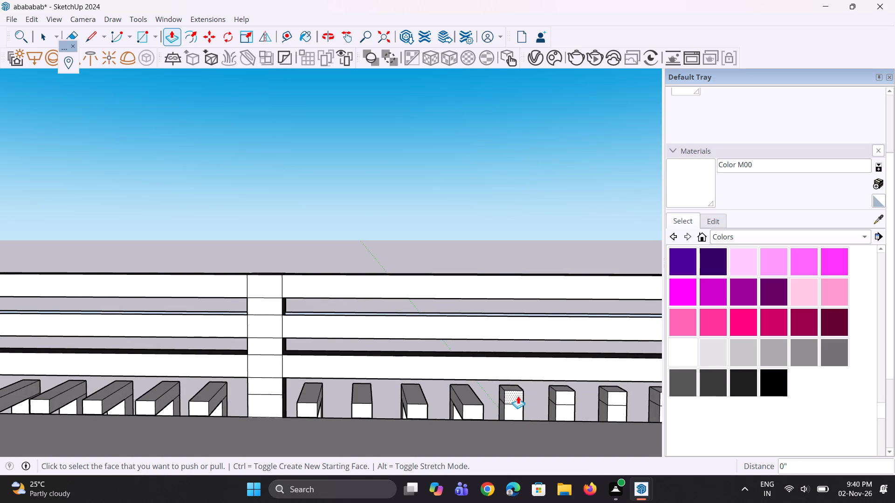
pyautogui.doubleClick(561, 397)
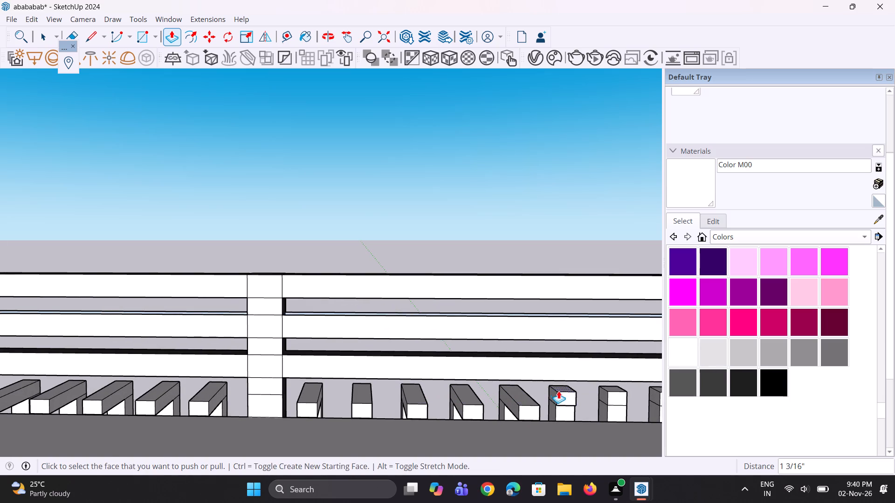
pyautogui.click(562, 396)
pyautogui.click(532, 413)
pyautogui.scroll(-4, 315, 403)
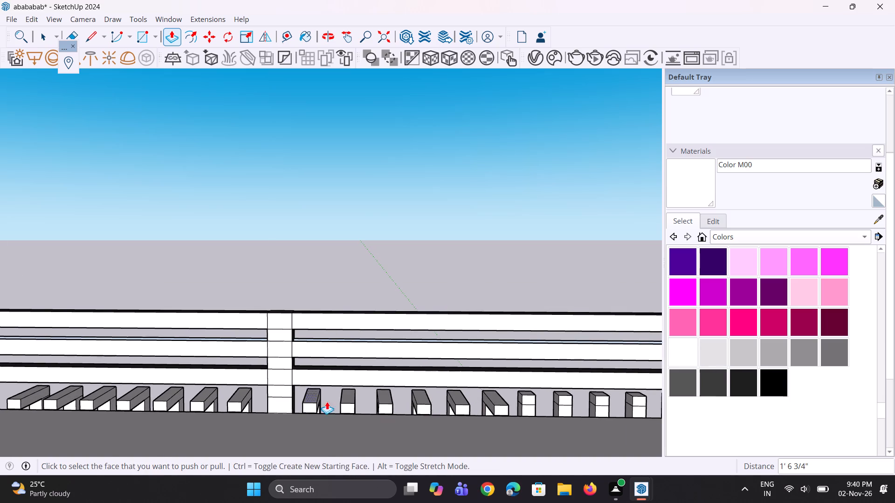
pyautogui.scroll(3, 522, 403)
pyautogui.click(534, 394)
pyautogui.click(494, 413)
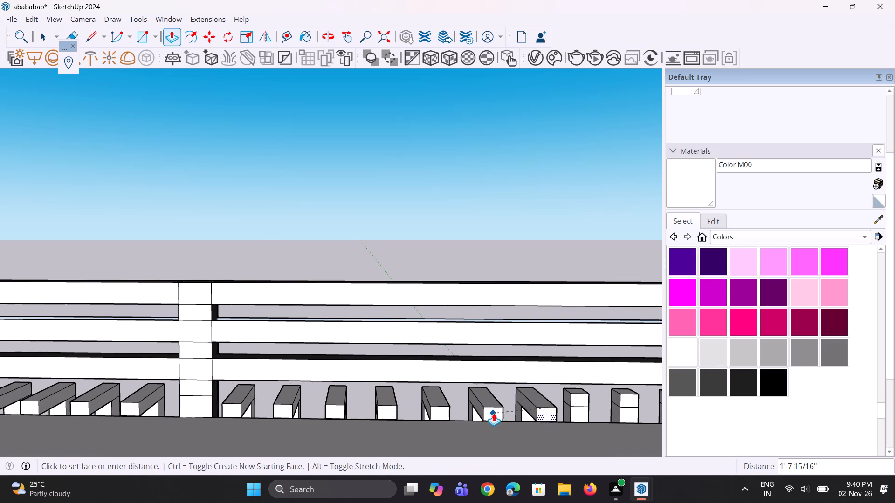
pyautogui.doubleClick(577, 400)
pyautogui.scroll(-4, 346, 419)
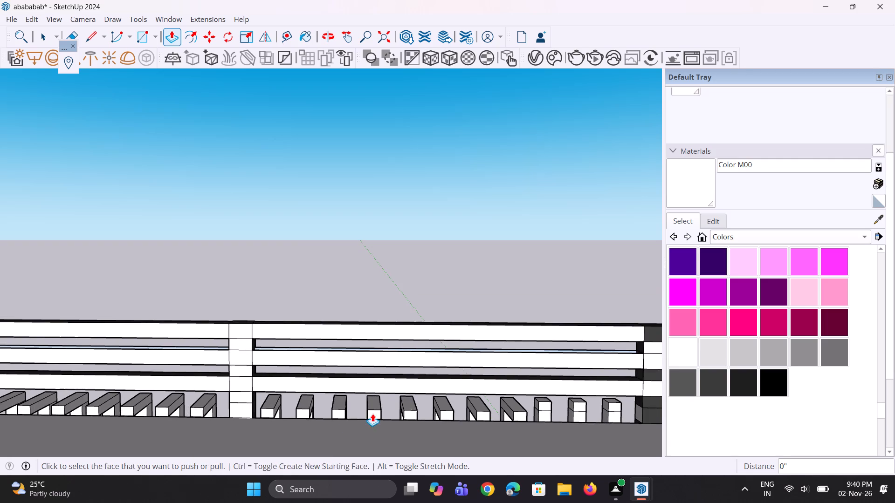
# Repeat the 1' 7 15/16" pull on the last three blocks before the dark post, undoing the pull made on a wrong face.
pyautogui.scroll(2, 538, 408)
pyautogui.doubleClick(538, 408)
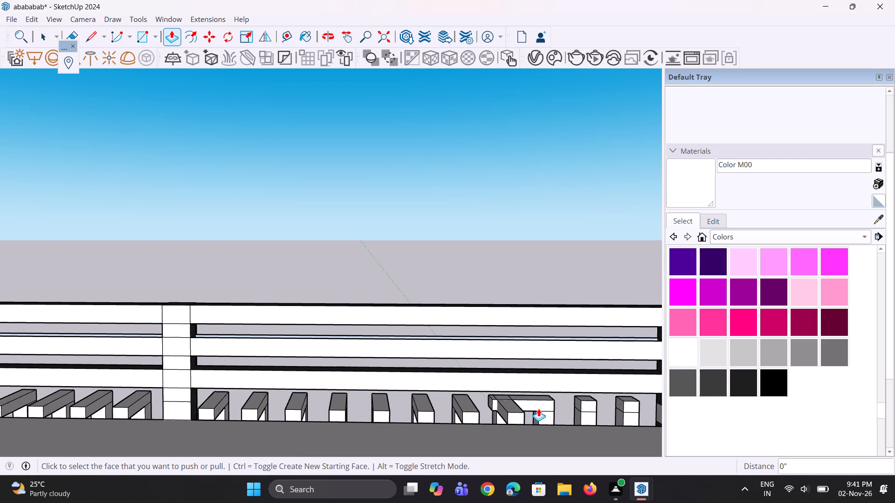
pyautogui.hotkey('ctrl', 'z')
pyautogui.doubleClick(552, 406)
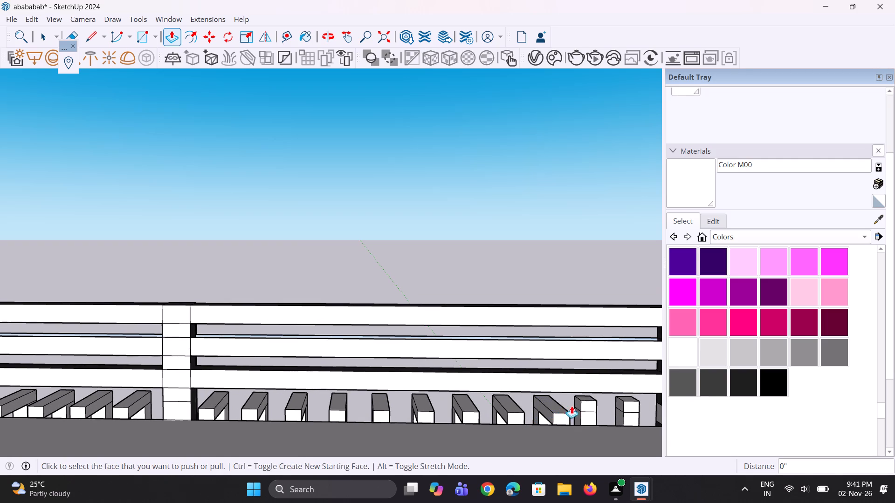
pyautogui.doubleClick(592, 405)
pyautogui.scroll(-9, 334, 397)
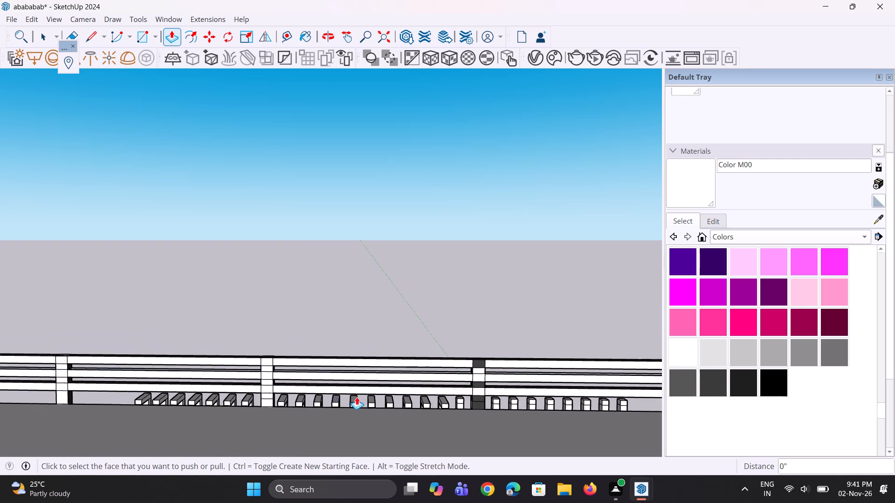
pyautogui.scroll(8, 469, 406)
pyautogui.doubleClick(457, 393)
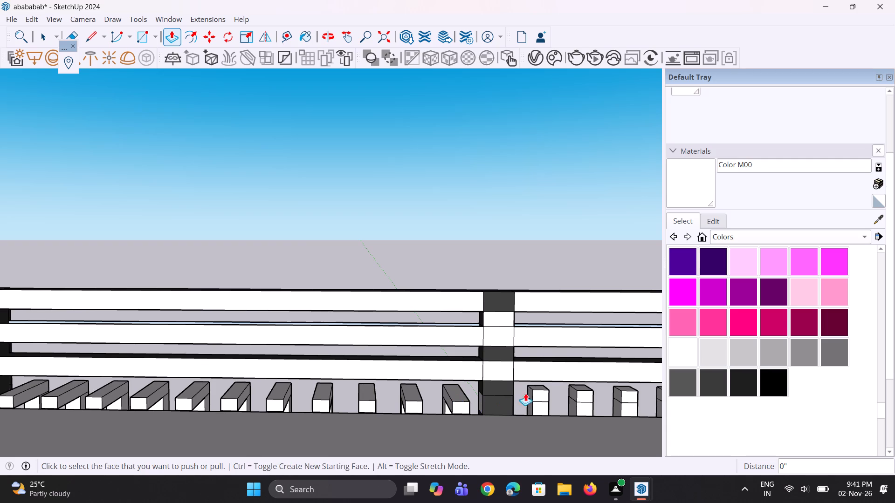
# Repeat the 1' 7 15/16" pull on the upper front faces of the first four blocks past the dark post.
pyautogui.doubleClick(544, 397)
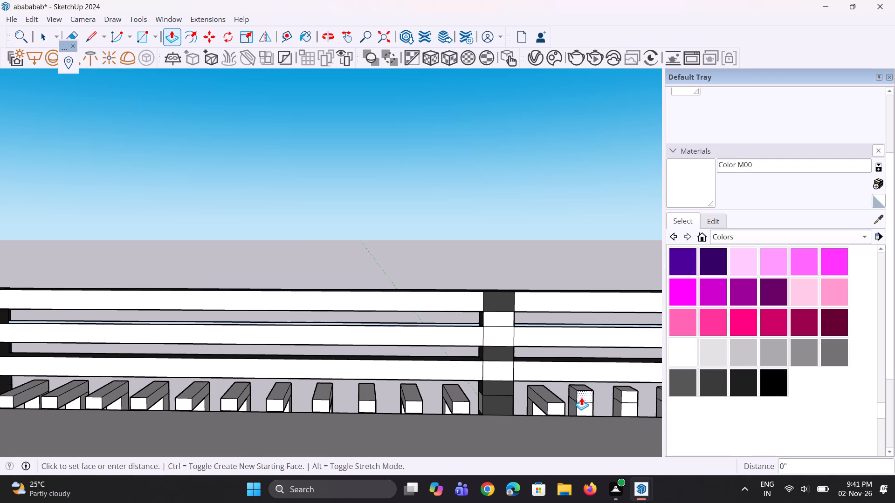
pyautogui.doubleClick(581, 397)
pyautogui.scroll(-9, 363, 412)
pyautogui.scroll(3, 489, 415)
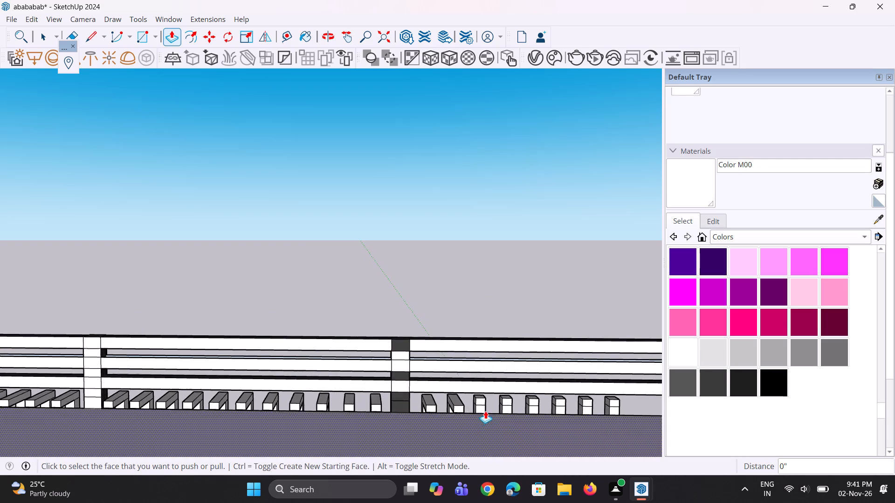
pyautogui.scroll(4, 474, 401)
pyautogui.doubleClick(481, 399)
pyautogui.doubleClick(521, 401)
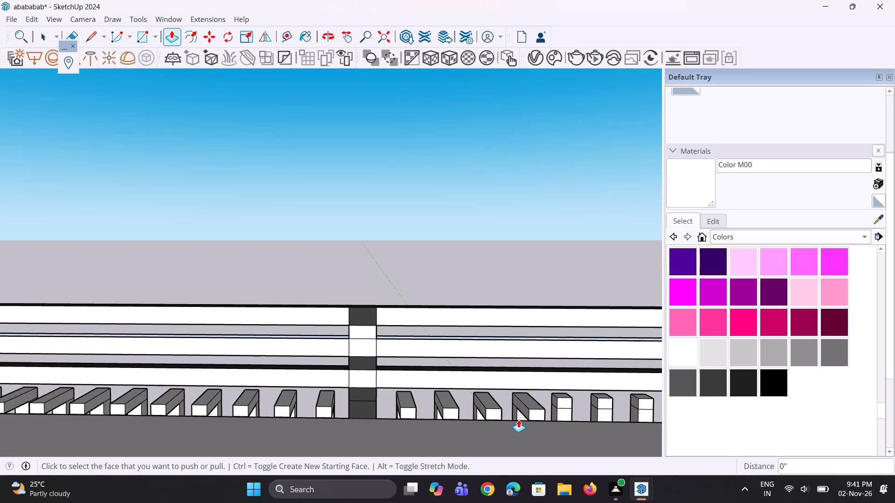
# Repeat the 1' 7 15/16" pull on the upper front faces of the last four blocks at the row's far end.
pyautogui.scroll(-5, 472, 367)
pyautogui.scroll(4, 600, 420)
pyautogui.scroll(2, 510, 381)
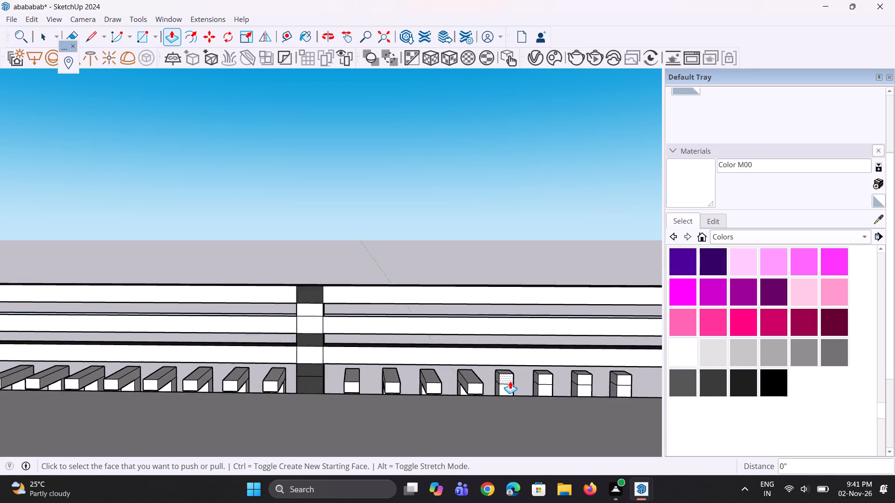
pyautogui.scroll(5, 510, 381)
pyautogui.doubleClick(509, 380)
pyautogui.doubleClick(569, 381)
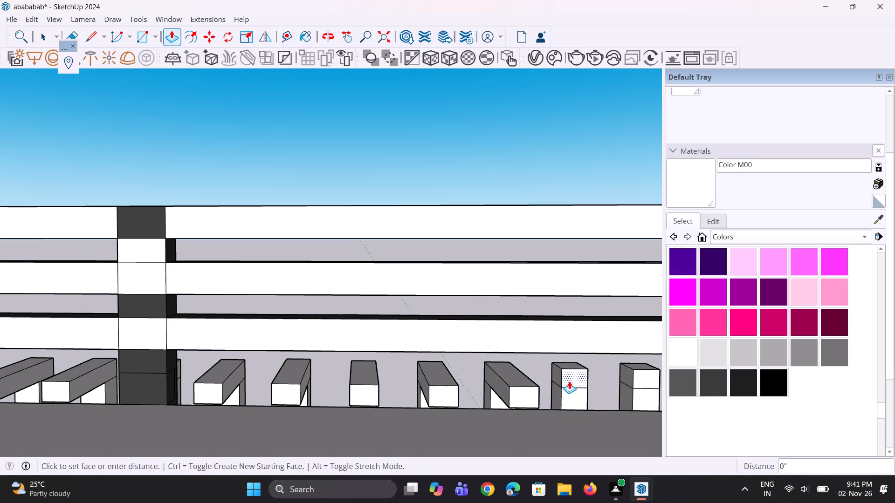
pyautogui.scroll(-5, 468, 381)
pyautogui.scroll(4, 572, 390)
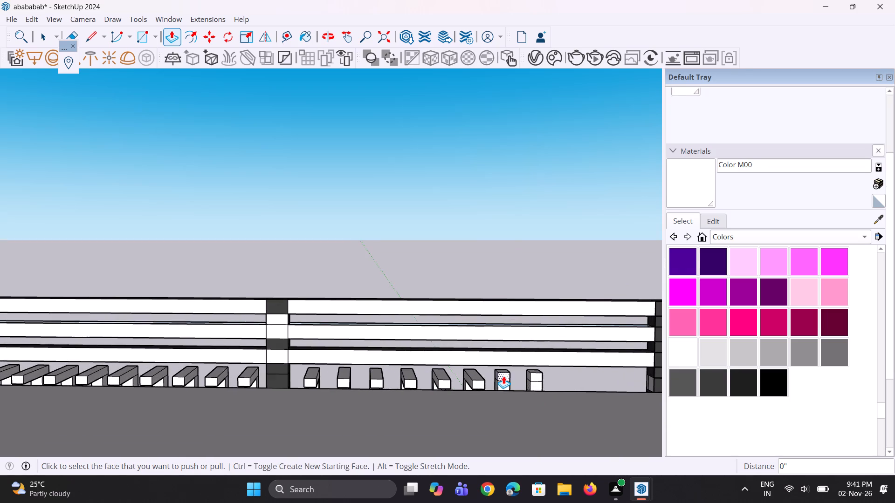
pyautogui.scroll(3, 503, 376)
pyautogui.doubleClick(503, 376)
pyautogui.doubleClick(543, 378)
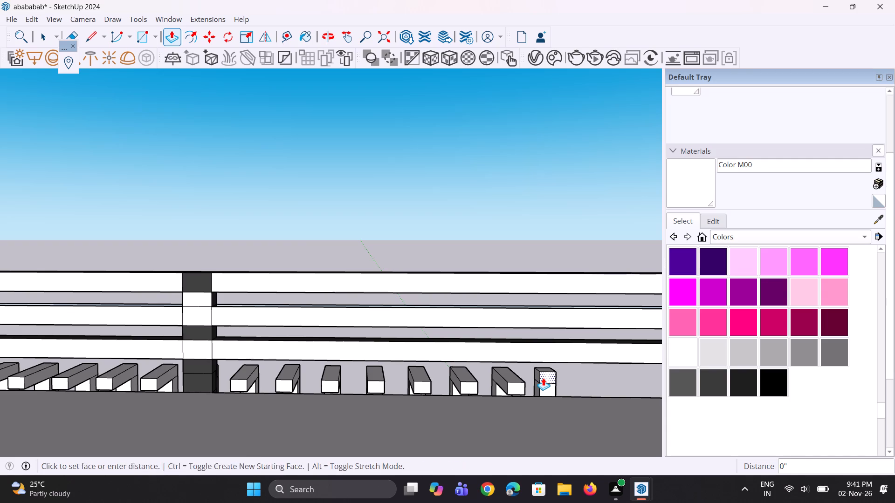
# From the reverse side, erase the leftover dividing edges on the outer and side faces of the first three blocks from the row's far end.
pyautogui.moveTo(440, 368); pyautogui.dragTo(754, 398, button='middle')
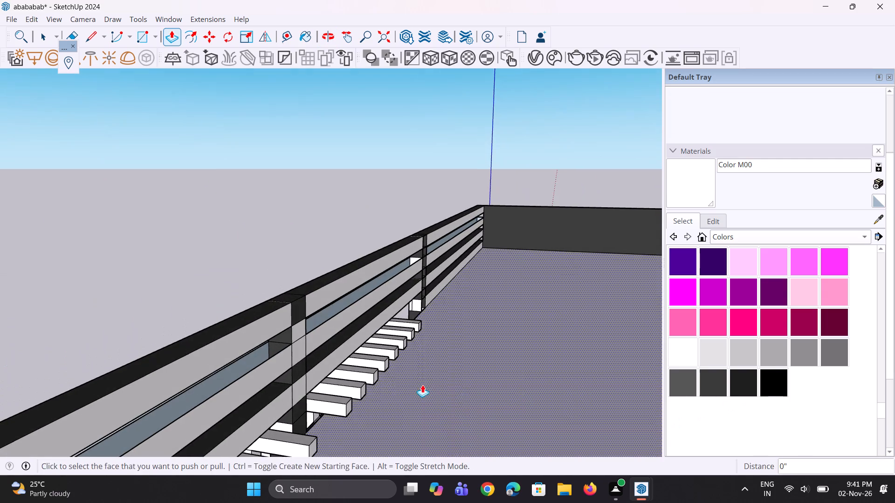
pyautogui.moveTo(386, 380); pyautogui.dragTo(747, 360, button='middle')
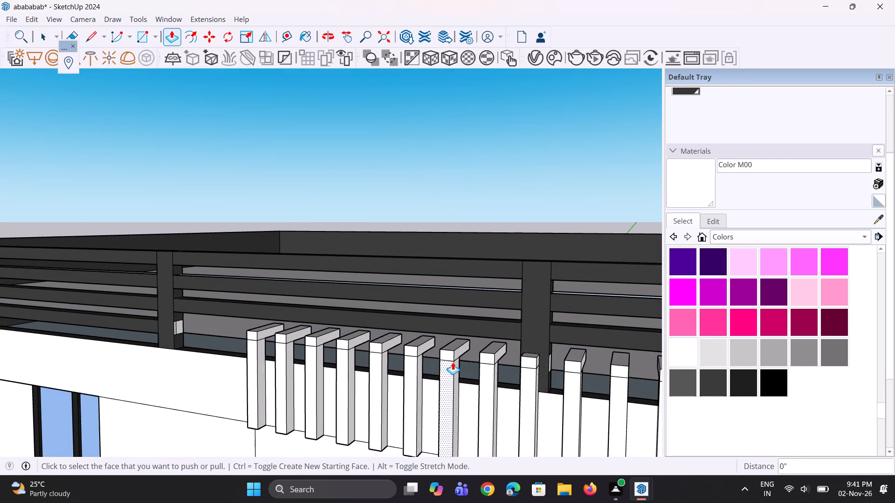
pyautogui.scroll(3, 453, 362)
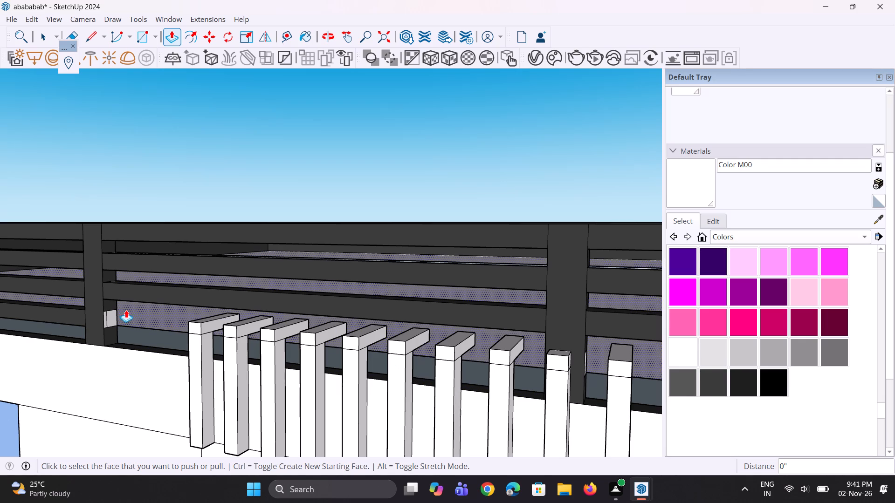
pyautogui.scroll(1, 162, 340)
pyautogui.press('e')
pyautogui.scroll(2, 162, 342)
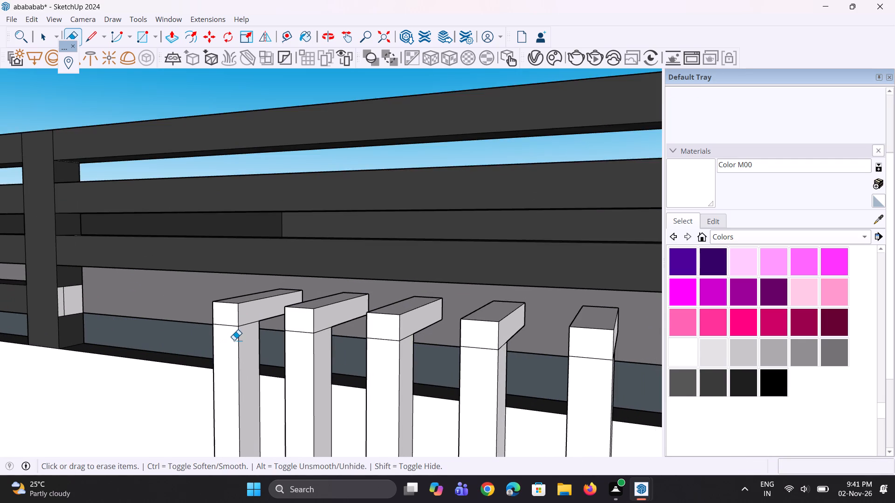
pyautogui.scroll(5, 234, 340)
pyautogui.moveTo(230, 319); pyautogui.dragTo(230, 324)
pyautogui.moveTo(254, 317); pyautogui.dragTo(253, 331)
pyautogui.scroll(2, 367, 344)
pyautogui.moveTo(342, 318); pyautogui.dragTo(349, 336)
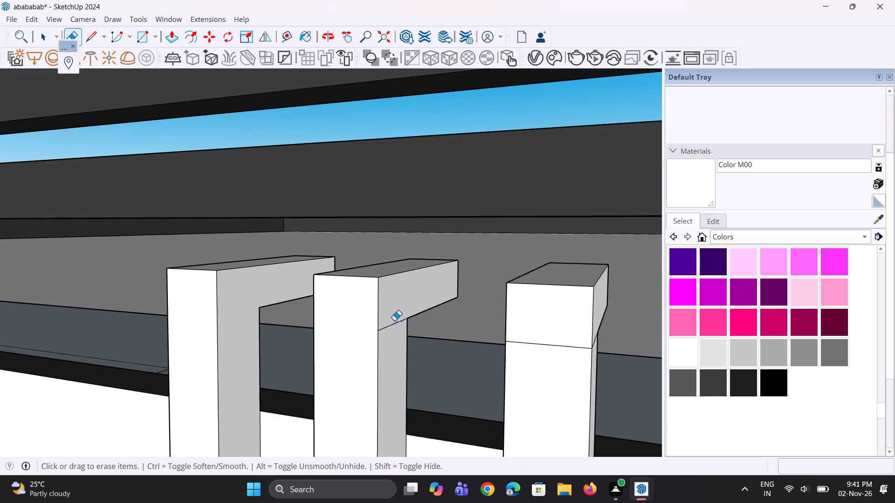
pyautogui.moveTo(394, 320); pyautogui.dragTo(394, 330)
pyautogui.scroll(1, 476, 340)
pyautogui.moveTo(527, 336); pyautogui.dragTo(525, 355)
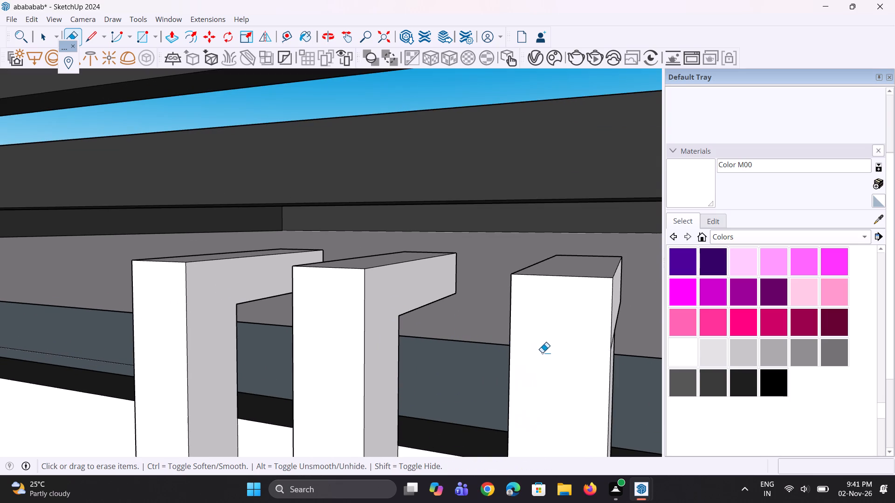
pyautogui.moveTo(537, 352); pyautogui.dragTo(408, 355, button='middle')
pyautogui.moveTo(470, 363); pyautogui.dragTo(473, 374)
# Erase the dividing edges on the outer and side faces of the fourth and fifth blocks from the same end.
pyautogui.scroll(-4, 404, 360)
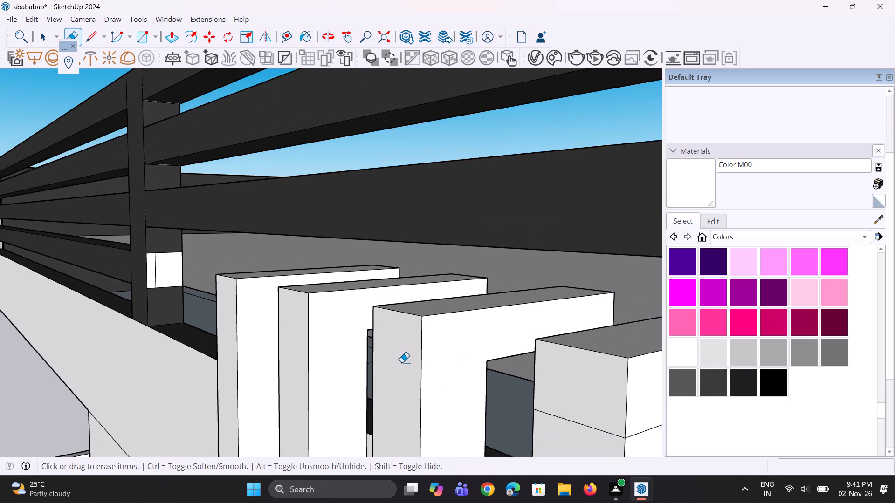
pyautogui.scroll(-5, 401, 362)
pyautogui.moveTo(406, 361); pyautogui.dragTo(420, 361, button='middle')
pyautogui.scroll(3, 496, 405)
pyautogui.moveTo(523, 381); pyautogui.dragTo(530, 416)
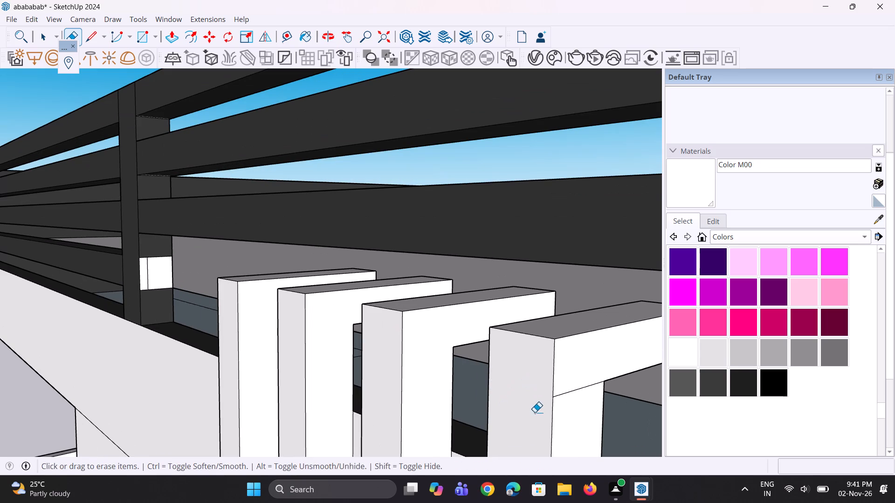
pyautogui.moveTo(579, 388); pyautogui.dragTo(572, 407)
pyautogui.scroll(-10, 414, 353)
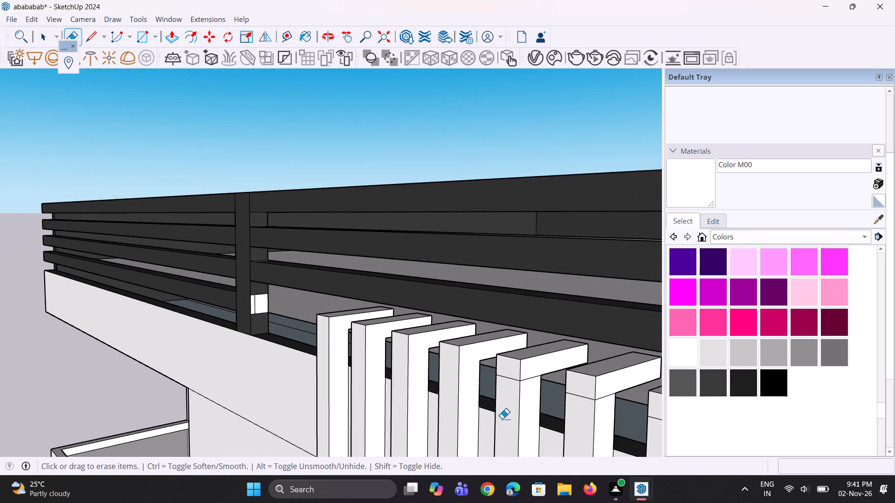
pyautogui.scroll(4, 503, 418)
pyautogui.scroll(4, 521, 361)
pyautogui.moveTo(521, 361); pyautogui.dragTo(521, 375)
pyautogui.moveTo(551, 361); pyautogui.dragTo(551, 371)
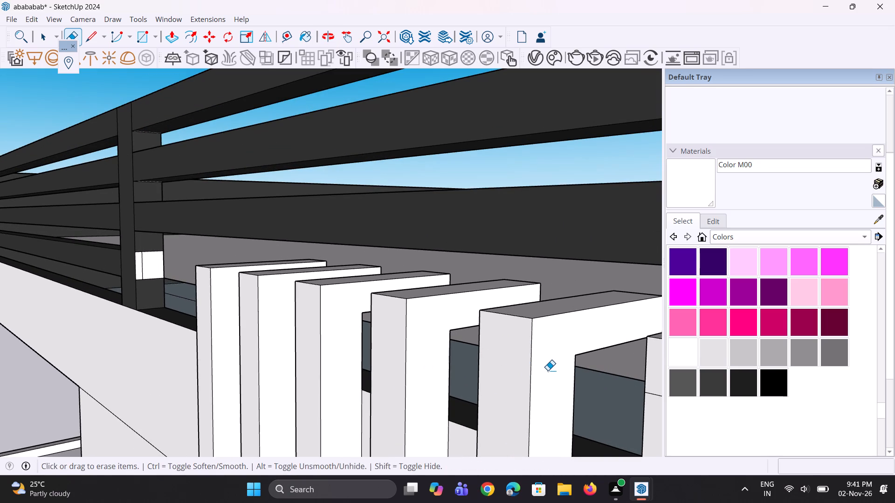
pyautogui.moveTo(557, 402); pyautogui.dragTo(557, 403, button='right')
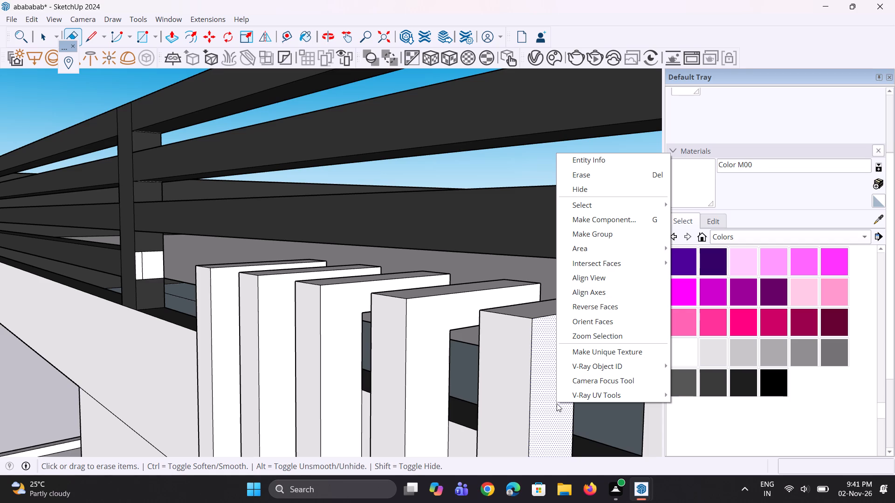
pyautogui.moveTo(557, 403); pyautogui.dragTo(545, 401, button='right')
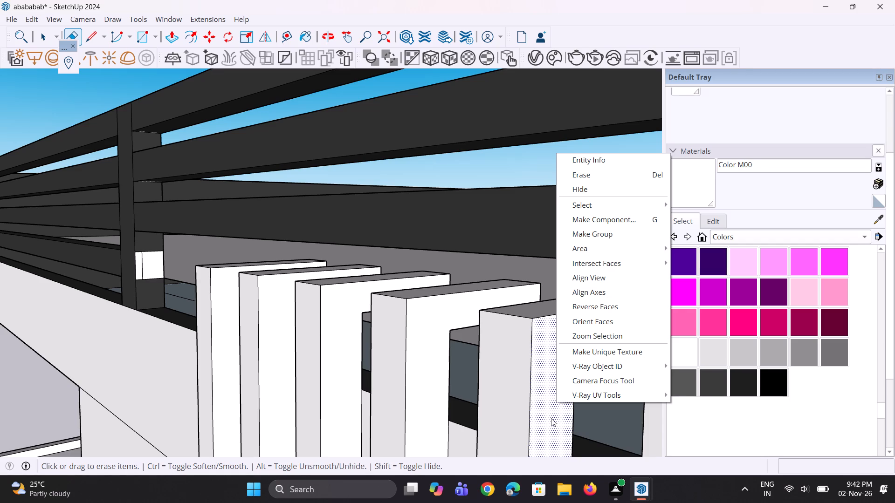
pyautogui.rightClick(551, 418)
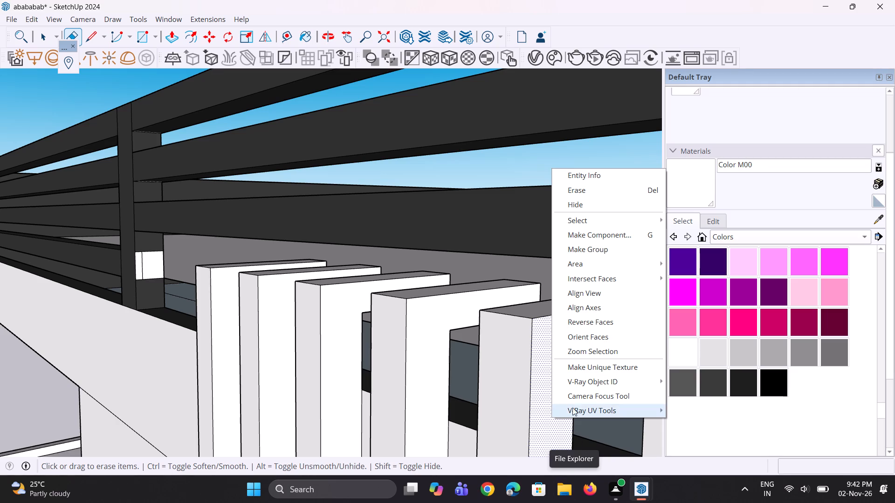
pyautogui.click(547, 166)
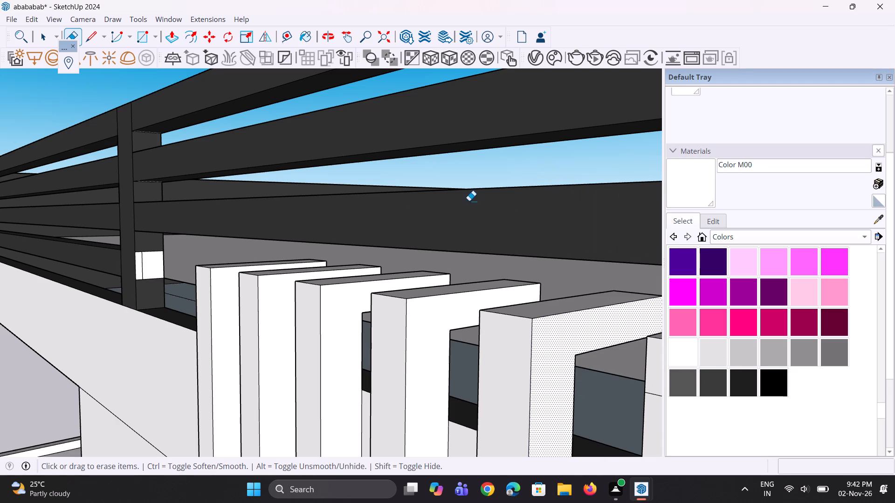
# Erase the dividing edges on the outer and side faces of the sixth white block from the row's far end.
pyautogui.scroll(-6, 471, 218)
pyautogui.scroll(6, 560, 308)
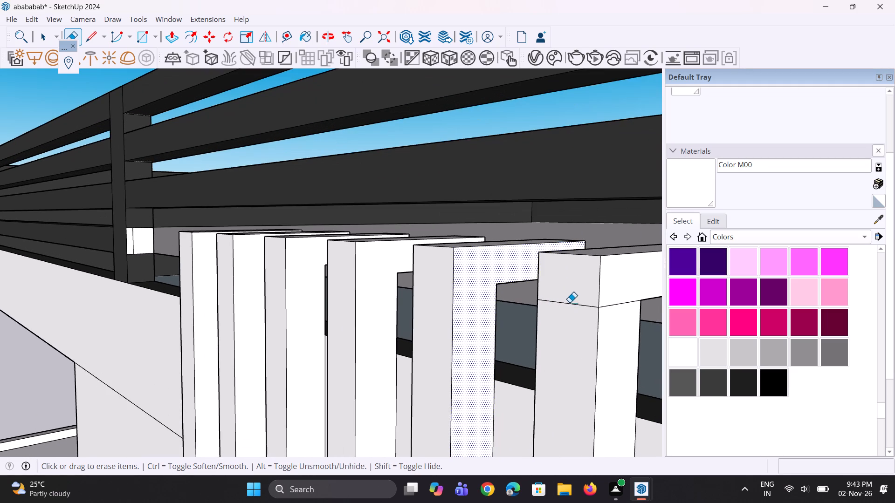
pyautogui.moveTo(570, 302); pyautogui.dragTo(573, 314)
pyautogui.moveTo(619, 303); pyautogui.dragTo(612, 318)
# Erase the dividing edges on the outer and side faces of the seventh and eighth blocks from the far end.
pyautogui.moveTo(592, 315); pyautogui.dragTo(568, 250, button='middle')
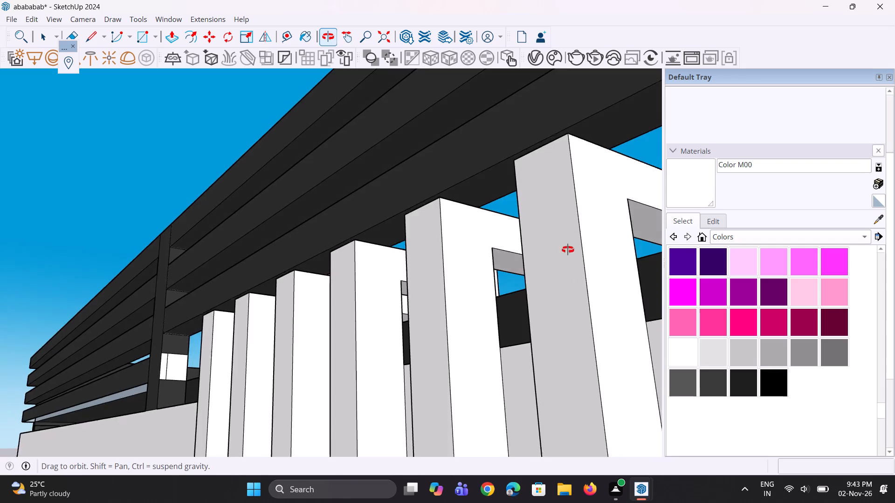
pyautogui.moveTo(568, 250); pyautogui.dragTo(569, 292, button='middle')
pyautogui.scroll(-8, 487, 223)
pyautogui.scroll(7, 539, 220)
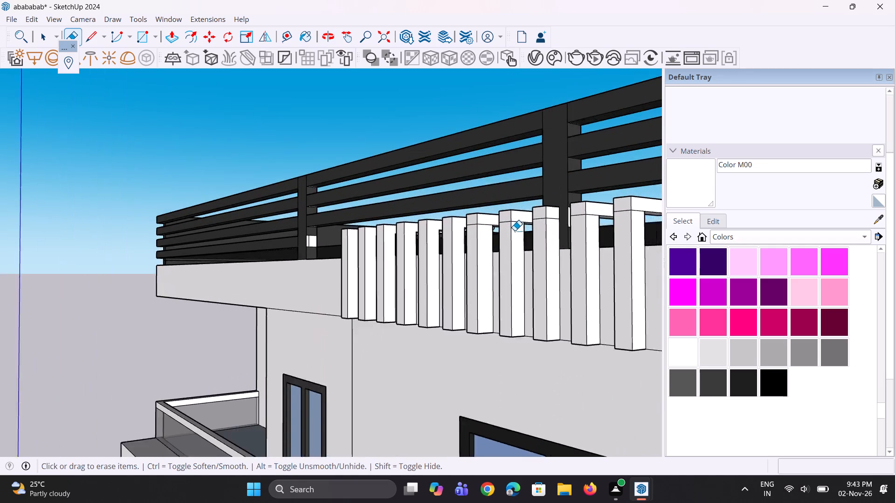
pyautogui.scroll(11, 515, 231)
pyautogui.scroll(3, 459, 223)
pyautogui.click(452, 224)
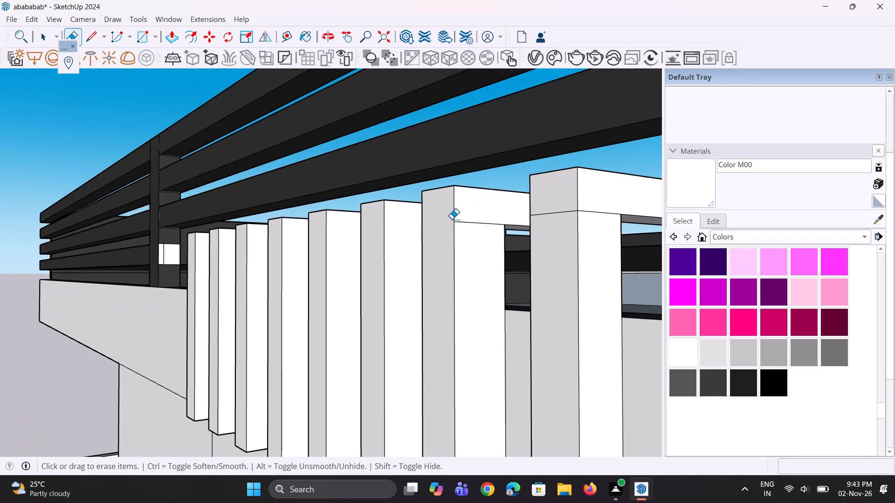
pyautogui.click(467, 222)
pyautogui.moveTo(554, 210); pyautogui.dragTo(556, 218)
pyautogui.moveTo(597, 209); pyautogui.dragTo(592, 230)
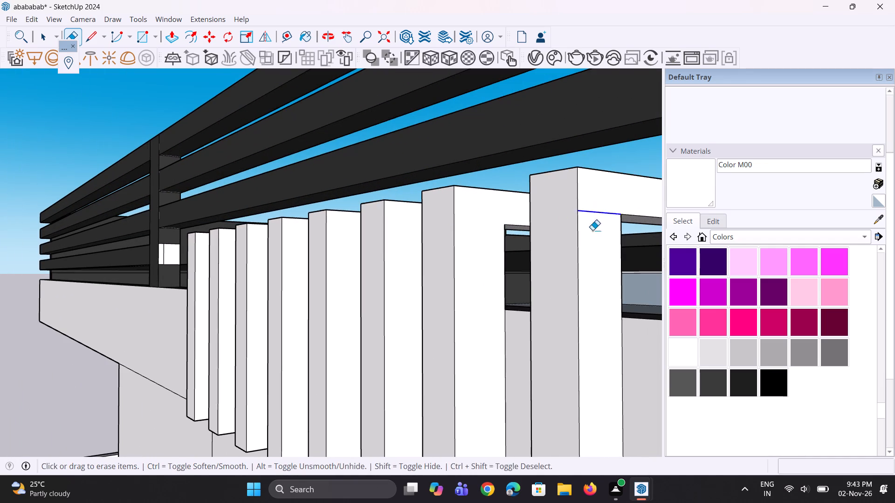
pyautogui.moveTo(592, 230); pyautogui.dragTo(591, 232)
# Erase the dividing edges on the block in front of the dark post and on the first block past it.
pyautogui.scroll(-9, 405, 277)
pyautogui.scroll(12, 518, 250)
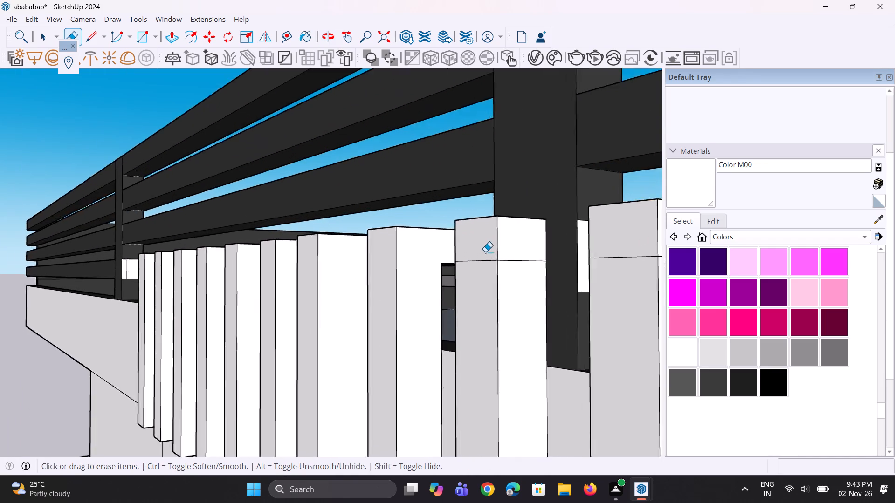
pyautogui.scroll(2, 485, 252)
pyautogui.moveTo(485, 252); pyautogui.dragTo(484, 267)
pyautogui.moveTo(531, 264); pyautogui.dragTo(531, 276)
pyautogui.scroll(-9, 450, 258)
pyautogui.scroll(3, 547, 250)
pyautogui.moveTo(547, 254); pyautogui.dragTo(550, 273)
pyautogui.moveTo(575, 264); pyautogui.dragTo(576, 276)
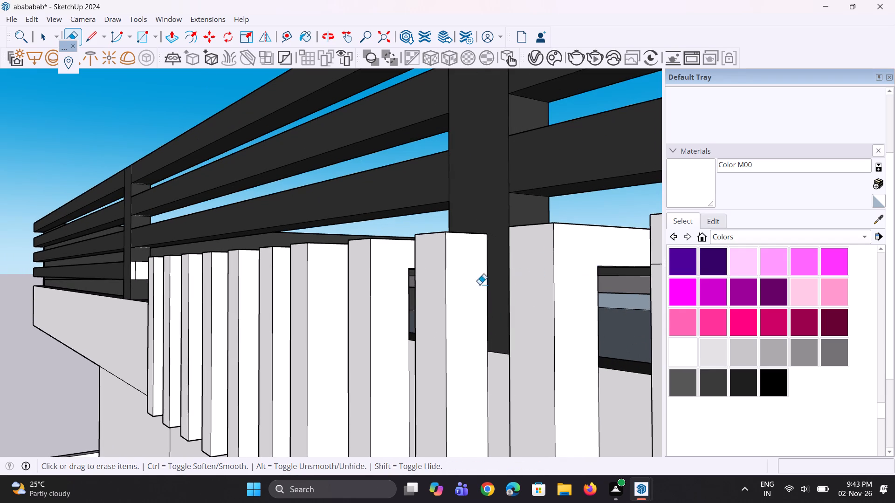
# Erase the dividing edges on the outer and side faces of the eleventh and twelfth blocks from the far end.
pyautogui.scroll(-4, 467, 289)
pyautogui.moveTo(594, 271); pyautogui.dragTo(594, 279)
pyautogui.moveTo(625, 272); pyautogui.dragTo(621, 282)
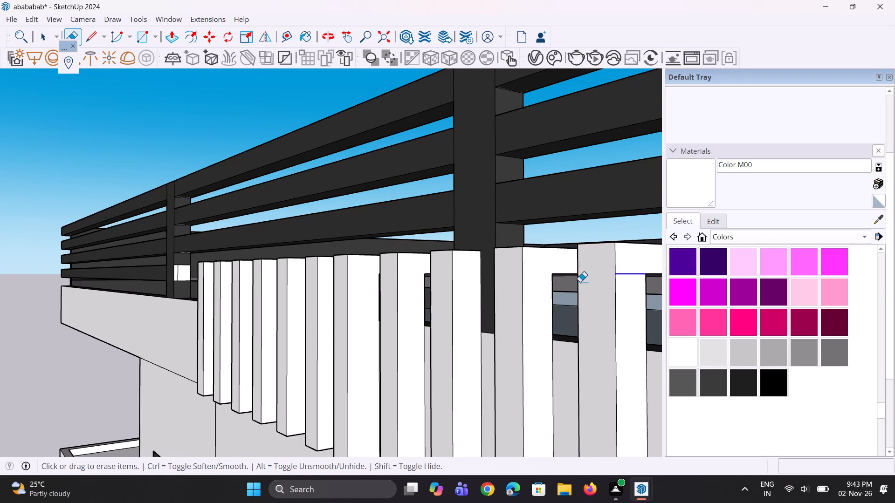
pyautogui.scroll(-6, 488, 277)
pyautogui.scroll(-9, 447, 289)
pyautogui.scroll(5, 541, 266)
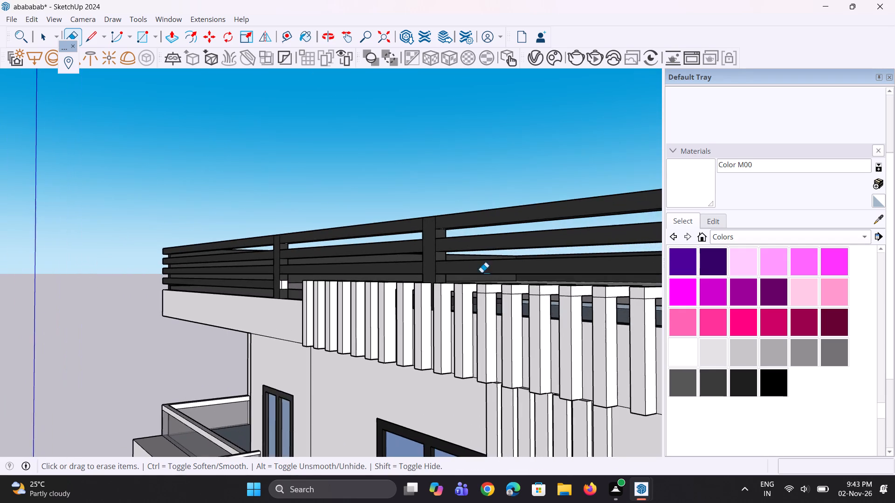
pyautogui.scroll(12, 482, 272)
pyautogui.moveTo(499, 296); pyautogui.dragTo(500, 306)
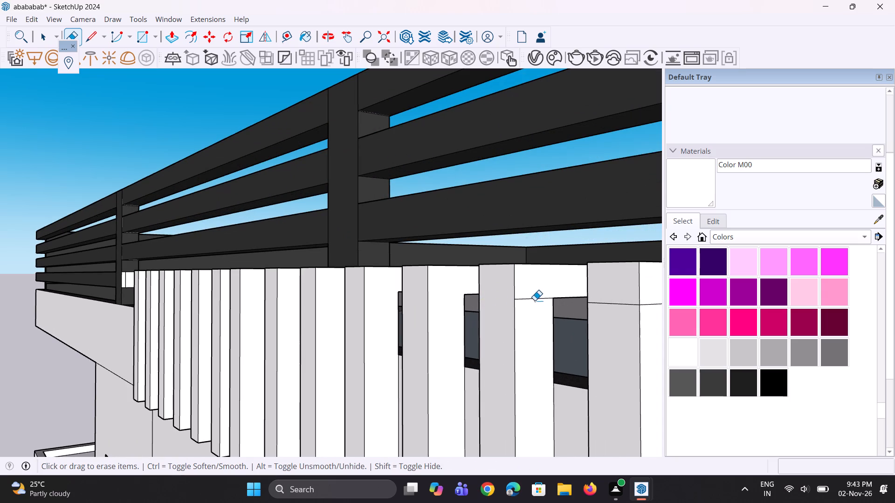
pyautogui.moveTo(537, 297); pyautogui.dragTo(537, 314)
# Erase the dividing edges on the outer and side faces of the thirteenth and fourteenth blocks from the far end.
pyautogui.scroll(-4, 392, 341)
pyautogui.scroll(4, 551, 304)
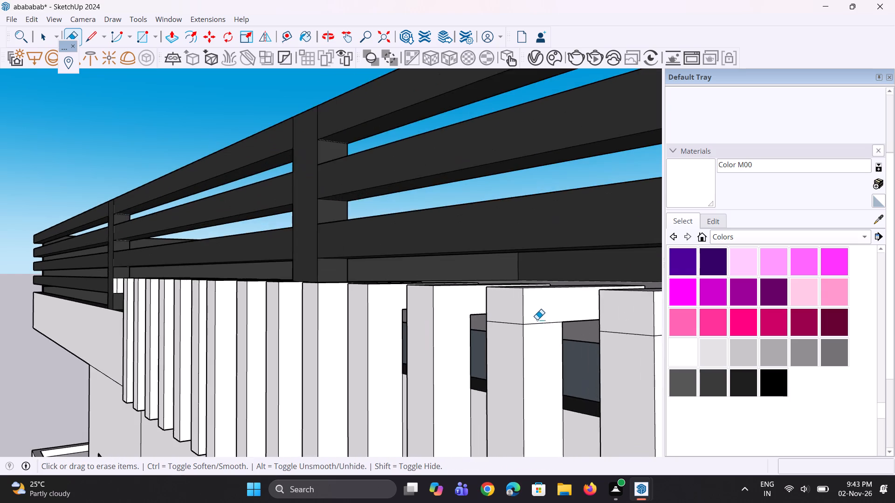
pyautogui.scroll(4, 537, 319)
pyautogui.moveTo(533, 322); pyautogui.dragTo(533, 340)
pyautogui.moveTo(500, 313); pyautogui.dragTo(501, 341)
pyautogui.scroll(-6, 465, 328)
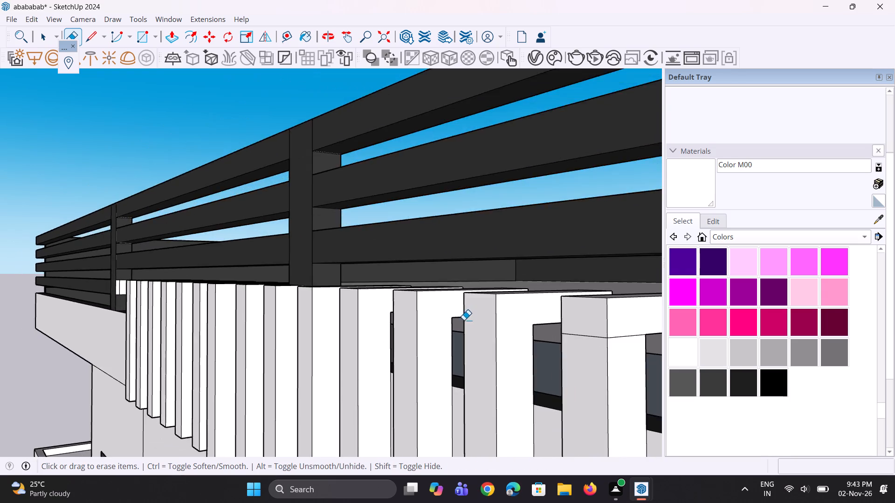
pyautogui.scroll(-4, 464, 320)
pyautogui.scroll(8, 542, 329)
pyautogui.moveTo(540, 325); pyautogui.dragTo(542, 352)
pyautogui.moveTo(568, 327); pyautogui.dragTo(568, 338)
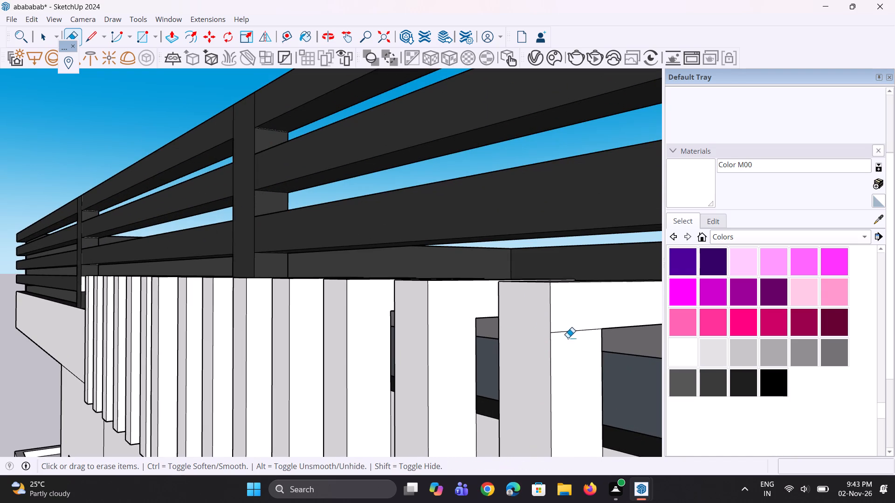
pyautogui.moveTo(568, 338); pyautogui.dragTo(568, 347)
# Erase the dividing edges on the outer and side faces of the fifteenth and sixteenth blocks from the far end.
pyautogui.scroll(-10, 495, 316)
pyautogui.scroll(9, 580, 316)
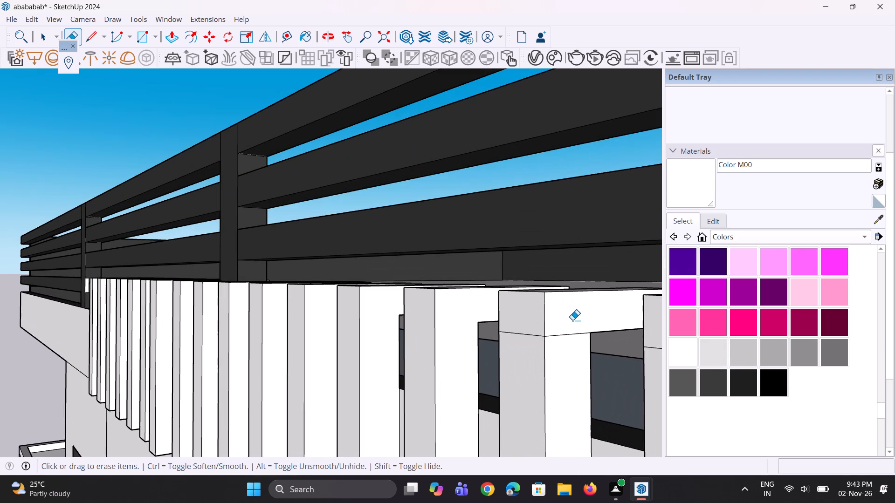
pyautogui.moveTo(570, 322); pyautogui.dragTo(567, 346)
pyautogui.moveTo(533, 333); pyautogui.dragTo(528, 357)
pyautogui.scroll(-11, 469, 331)
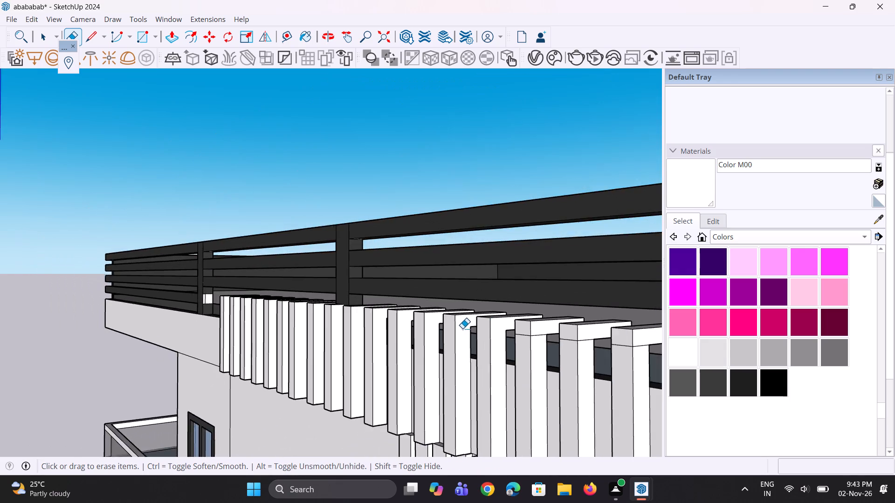
pyautogui.scroll(5, 563, 314)
pyautogui.scroll(1, 514, 358)
pyautogui.moveTo(492, 367); pyautogui.dragTo(482, 393)
pyautogui.moveTo(434, 381); pyautogui.dragTo(439, 381)
# Erase the dividing edges on the outer and side faces of the seventeenth and eighteenth blocks from the far end.
pyautogui.scroll(-9, 444, 365)
pyautogui.scroll(4, 542, 383)
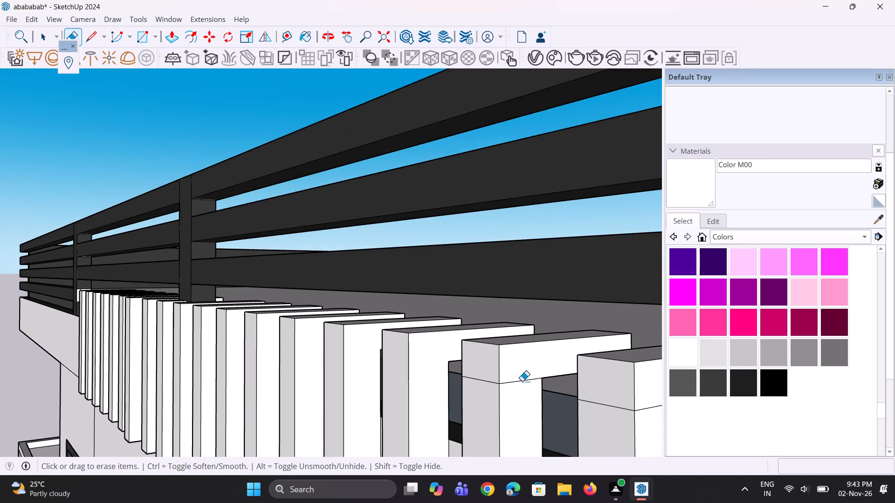
pyautogui.scroll(4, 518, 377)
pyautogui.moveTo(518, 377); pyautogui.dragTo(515, 395)
pyautogui.moveTo(474, 382); pyautogui.dragTo(472, 392)
pyautogui.scroll(-5, 469, 378)
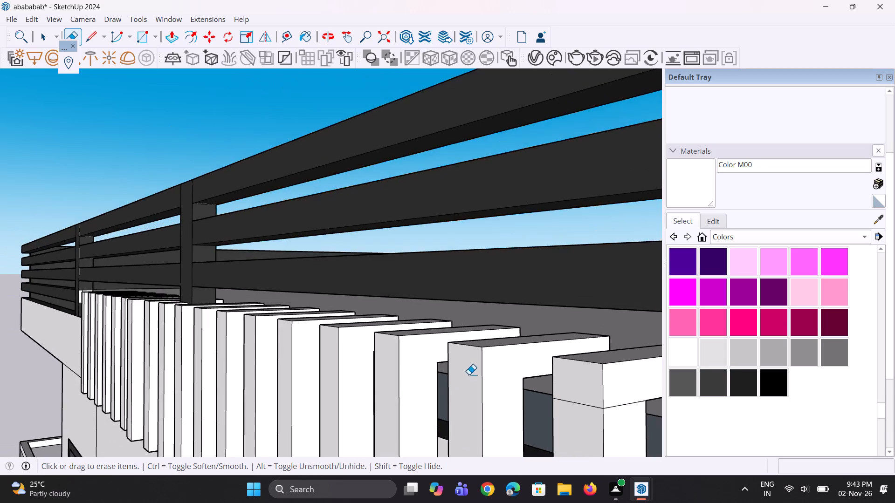
pyautogui.scroll(-6, 469, 374)
pyautogui.scroll(10, 562, 405)
pyautogui.moveTo(543, 380); pyautogui.dragTo(544, 401)
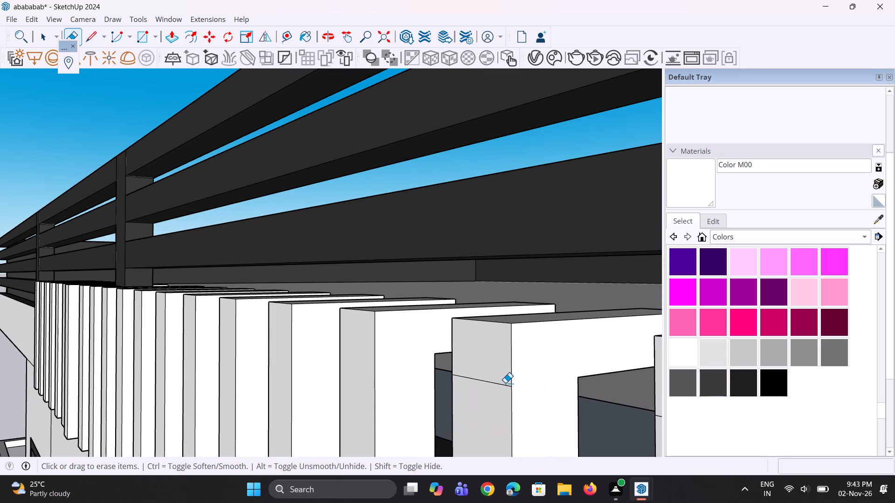
pyautogui.moveTo(504, 380); pyautogui.dragTo(499, 390)
# Erase the dividing edges on the outer and side faces of the last two blocks before the next dark post.
pyautogui.scroll(-11, 494, 372)
pyautogui.scroll(5, 579, 389)
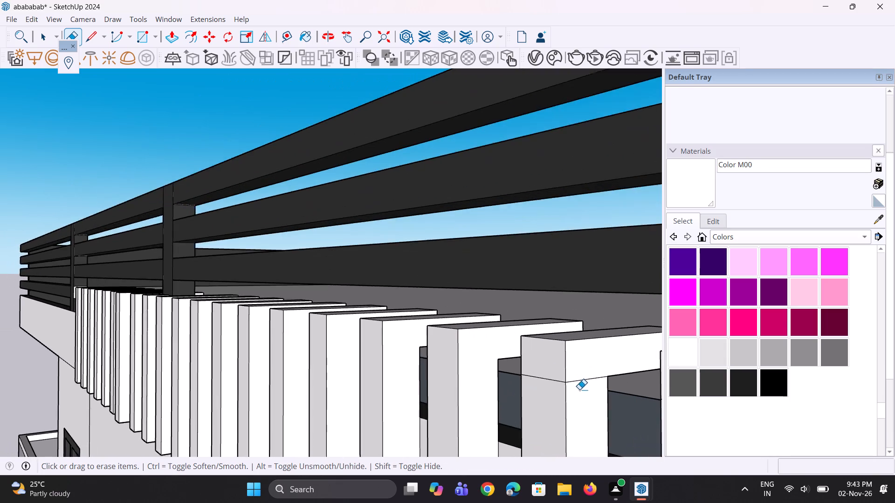
pyautogui.scroll(5, 579, 381)
pyautogui.moveTo(579, 376); pyautogui.dragTo(578, 396)
pyautogui.moveTo(532, 374); pyautogui.dragTo(532, 388)
pyautogui.scroll(-4, 509, 350)
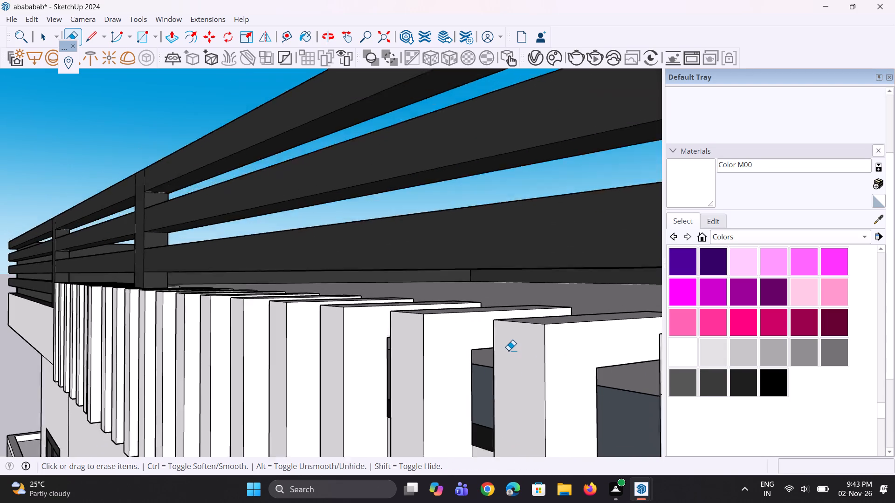
pyautogui.scroll(-13, 509, 350)
pyautogui.scroll(13, 582, 366)
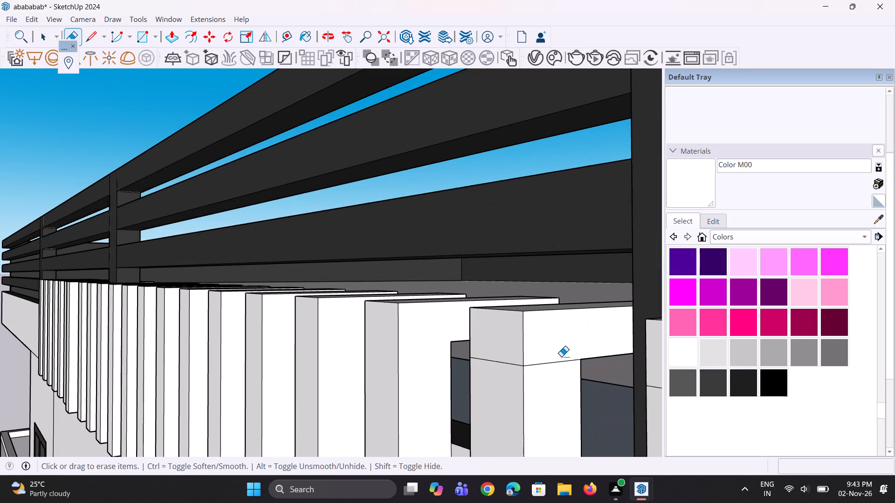
pyautogui.moveTo(561, 356); pyautogui.dragTo(559, 366)
pyautogui.moveTo(518, 359); pyautogui.dragTo(514, 365)
# Erase the dividing edges on the block in front of this dark post and on the first block past it.
pyautogui.scroll(-5, 440, 355)
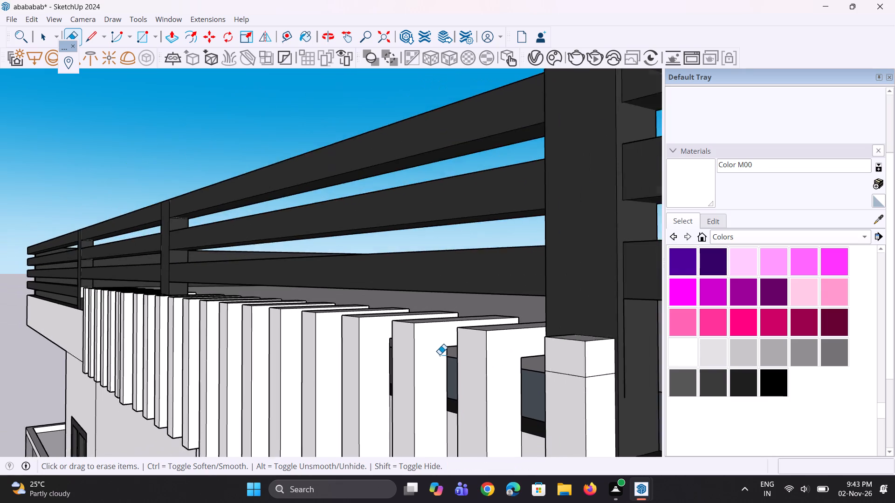
pyautogui.scroll(-5, 440, 354)
pyautogui.scroll(8, 539, 372)
pyautogui.moveTo(505, 360); pyautogui.dragTo(501, 377)
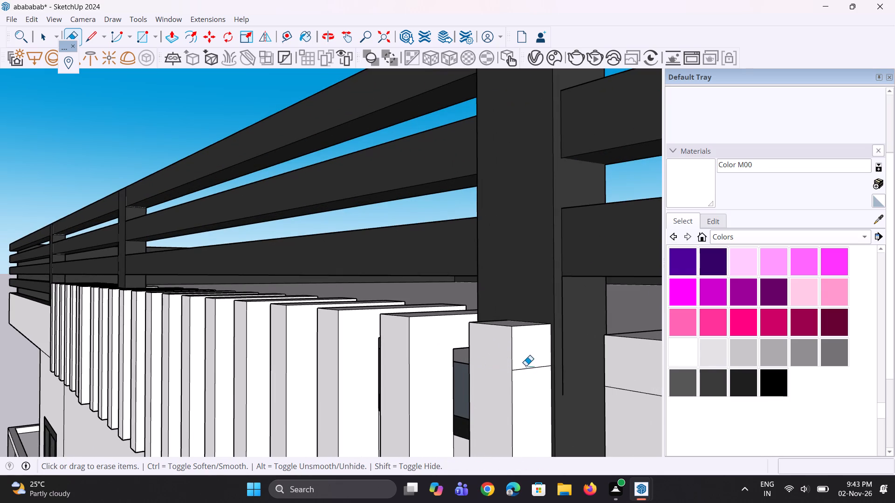
pyautogui.moveTo(526, 366); pyautogui.dragTo(526, 376)
pyautogui.scroll(-10, 457, 353)
pyautogui.scroll(7, 537, 356)
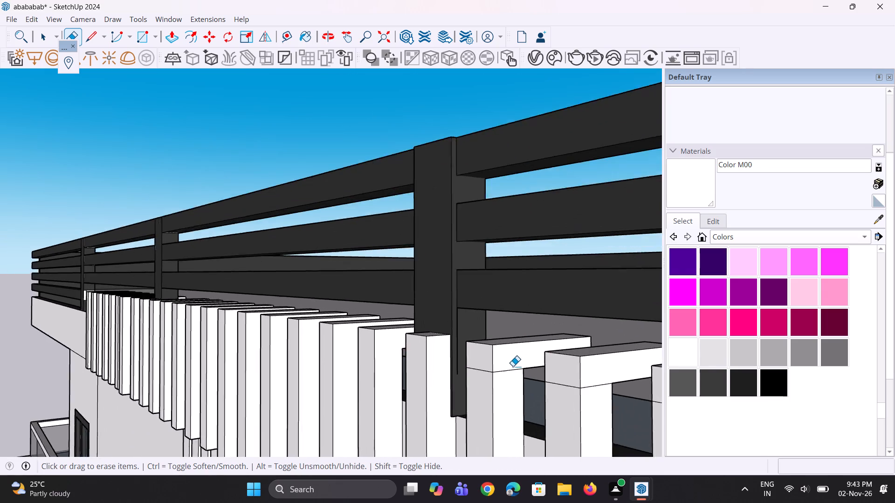
pyautogui.scroll(2, 513, 366)
pyautogui.moveTo(511, 367); pyautogui.dragTo(504, 385)
pyautogui.moveTo(476, 371); pyautogui.dragTo(475, 384)
# Erase the dividing edges on the outer and side faces of the second and third blocks past this dark post.
pyautogui.scroll(-4, 415, 368)
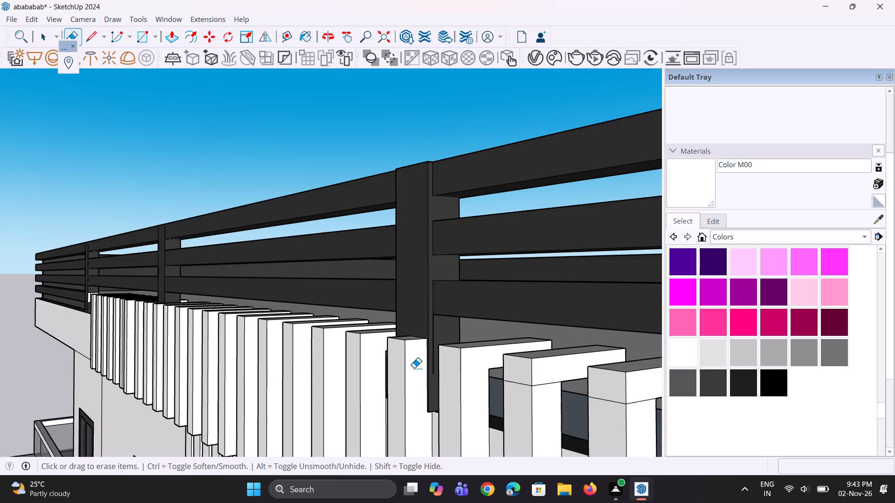
pyautogui.scroll(-5, 414, 368)
pyautogui.scroll(9, 505, 377)
pyautogui.moveTo(484, 375); pyautogui.dragTo(475, 386)
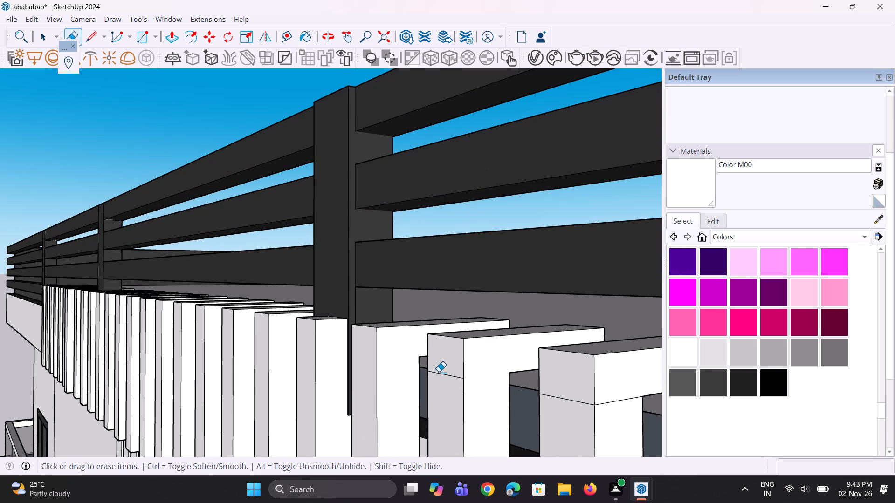
pyautogui.moveTo(439, 371); pyautogui.dragTo(439, 381)
pyautogui.scroll(-9, 439, 371)
pyautogui.scroll(5, 509, 391)
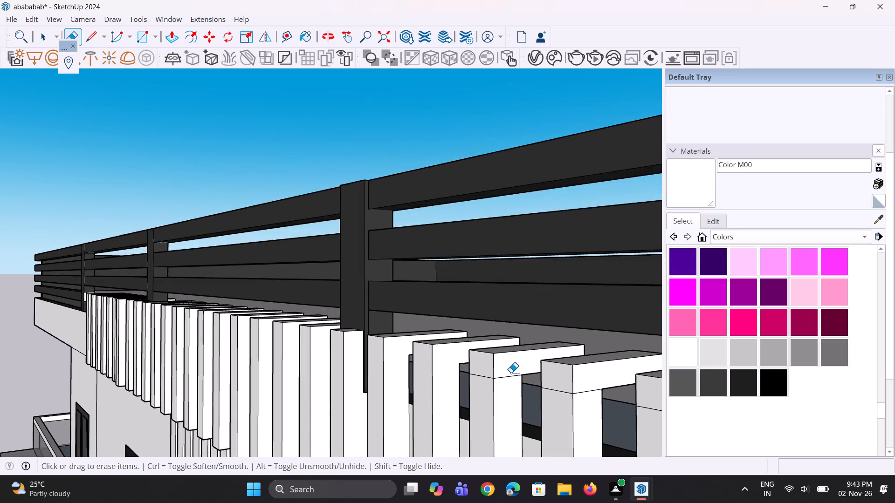
pyautogui.scroll(3, 511, 373)
pyautogui.moveTo(511, 373); pyautogui.dragTo(504, 393)
pyautogui.click(470, 380)
# Erase the dividing edges on the outer and side faces of the fourth and fifth blocks past the post.
pyautogui.scroll(-5, 471, 374)
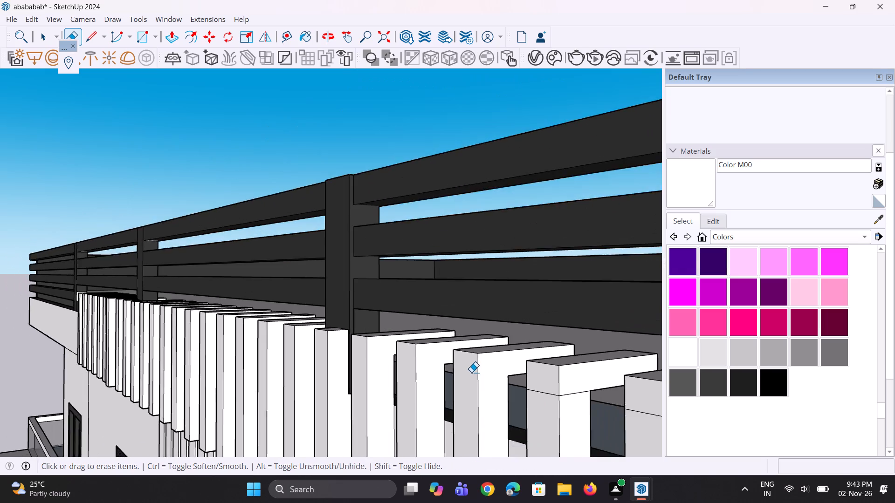
pyautogui.scroll(-5, 471, 372)
pyautogui.scroll(4, 529, 379)
pyautogui.moveTo(529, 381); pyautogui.dragTo(531, 401)
pyautogui.moveTo(511, 383); pyautogui.dragTo(510, 395)
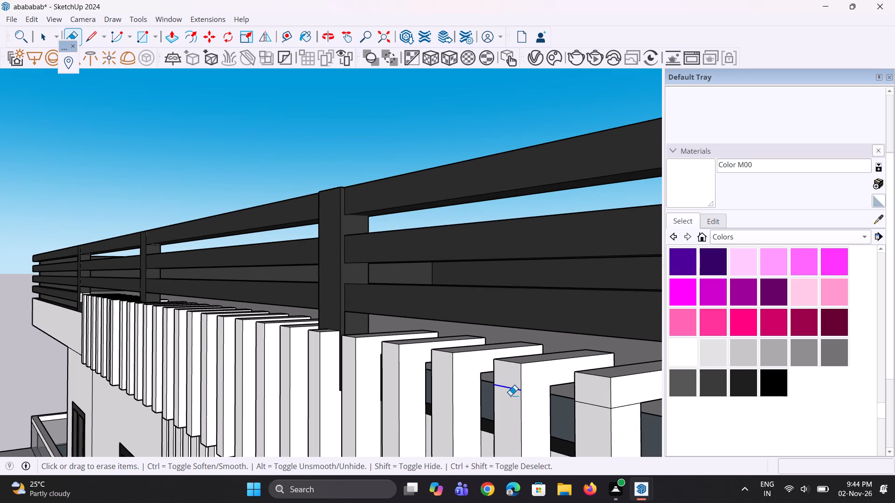
pyautogui.moveTo(510, 395); pyautogui.dragTo(510, 396)
pyautogui.scroll(-9, 504, 381)
pyautogui.scroll(8, 582, 383)
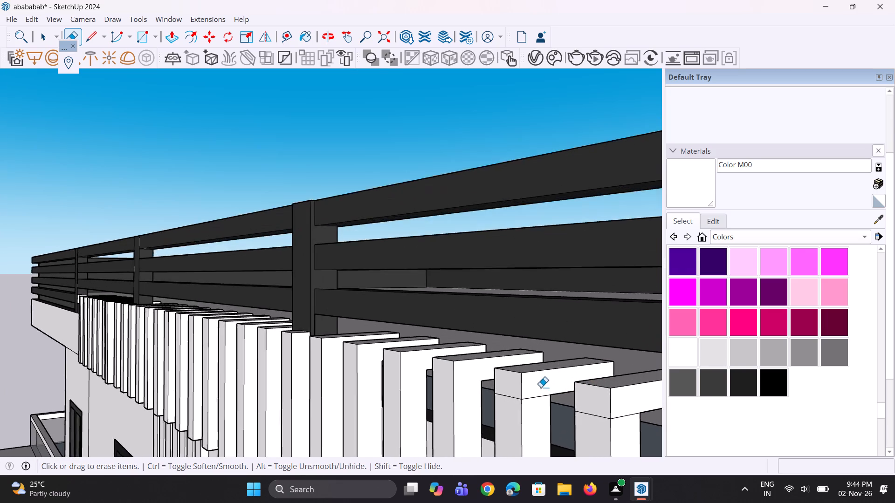
pyautogui.scroll(4, 541, 387)
pyautogui.moveTo(539, 389); pyautogui.dragTo(536, 410)
pyautogui.moveTo(500, 398); pyautogui.dragTo(500, 408)
# Erase the dividing edges on the outer and side faces of the last two blocks at the row's near end.
pyautogui.scroll(-6, 496, 389)
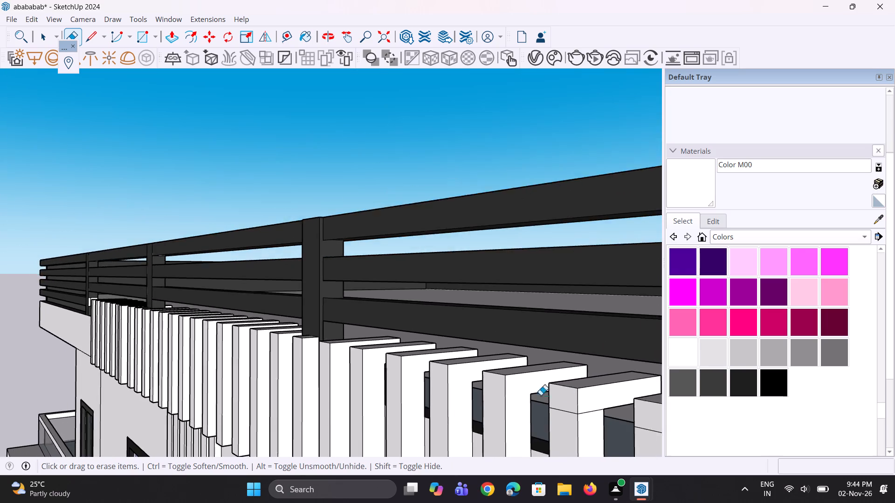
pyautogui.scroll(4, 591, 405)
pyautogui.moveTo(592, 413); pyautogui.dragTo(593, 427)
pyautogui.moveTo(541, 406); pyautogui.dragTo(542, 416)
pyautogui.scroll(-5, 426, 370)
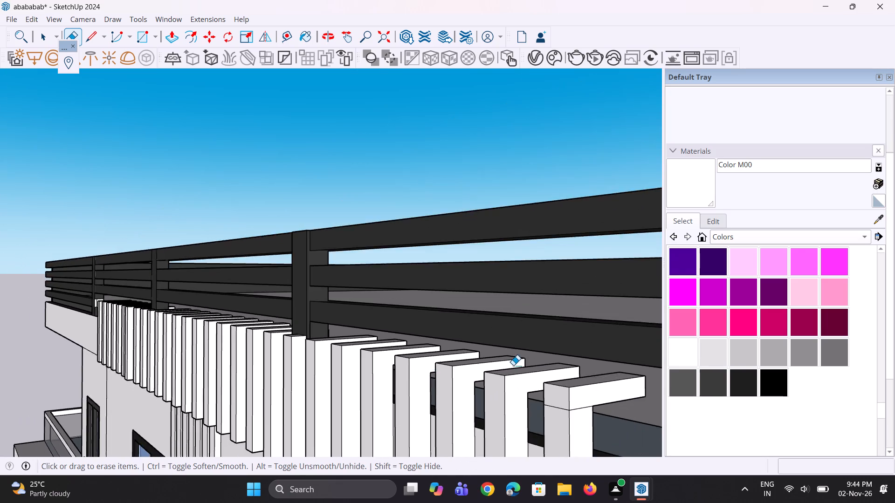
pyautogui.scroll(-5, 519, 365)
pyautogui.scroll(4, 568, 399)
pyautogui.scroll(4, 536, 370)
pyautogui.moveTo(532, 372); pyautogui.dragTo(532, 394)
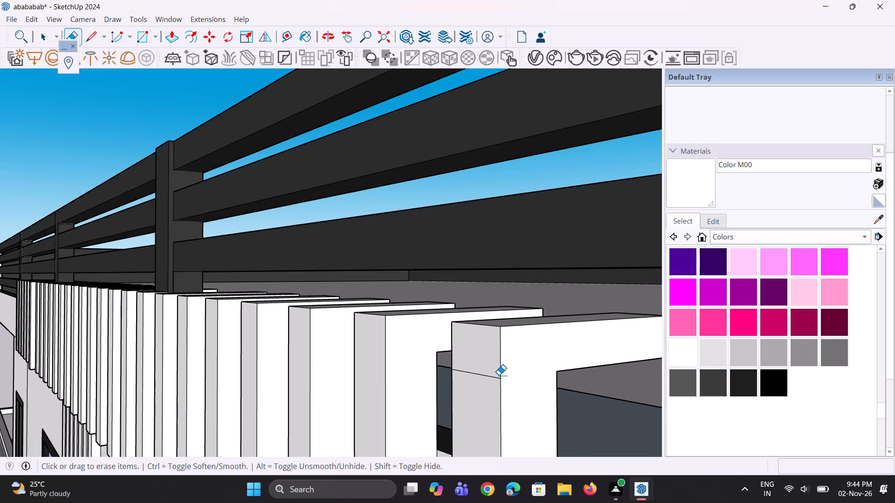
pyautogui.moveTo(494, 375); pyautogui.dragTo(490, 388)
# Erase the dividing edges on the remaining side faces of the last four blocks at this end of the row.
pyautogui.moveTo(488, 387); pyautogui.dragTo(861, 383, button='middle')
pyautogui.scroll(1, 535, 345)
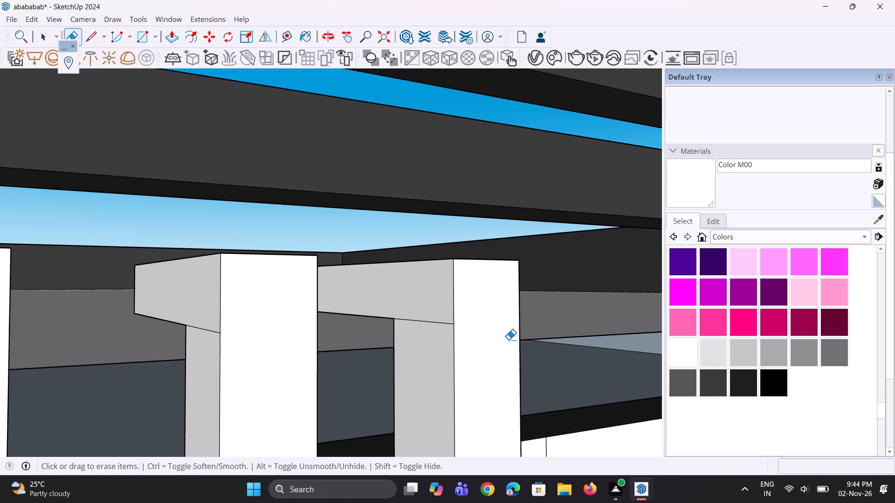
pyautogui.moveTo(436, 319); pyautogui.dragTo(436, 338)
pyautogui.scroll(-5, 575, 341)
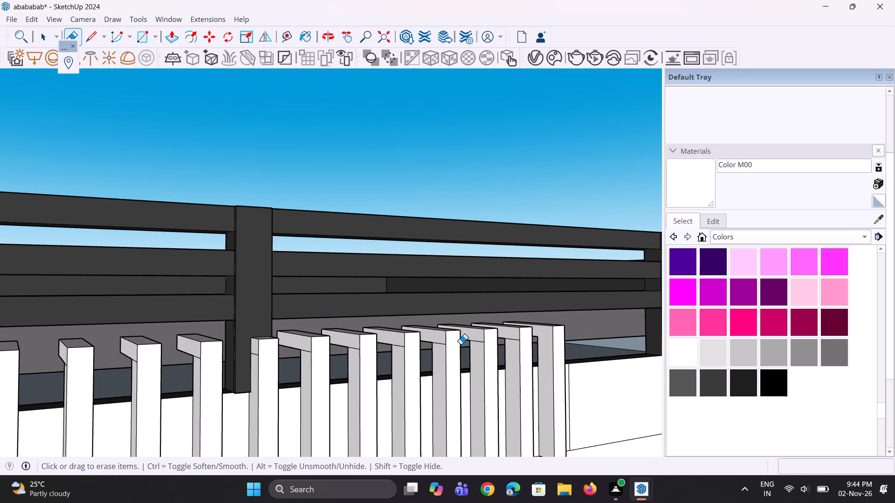
pyautogui.scroll(5, 466, 344)
pyautogui.scroll(3, 519, 335)
pyautogui.moveTo(528, 339); pyautogui.dragTo(531, 354)
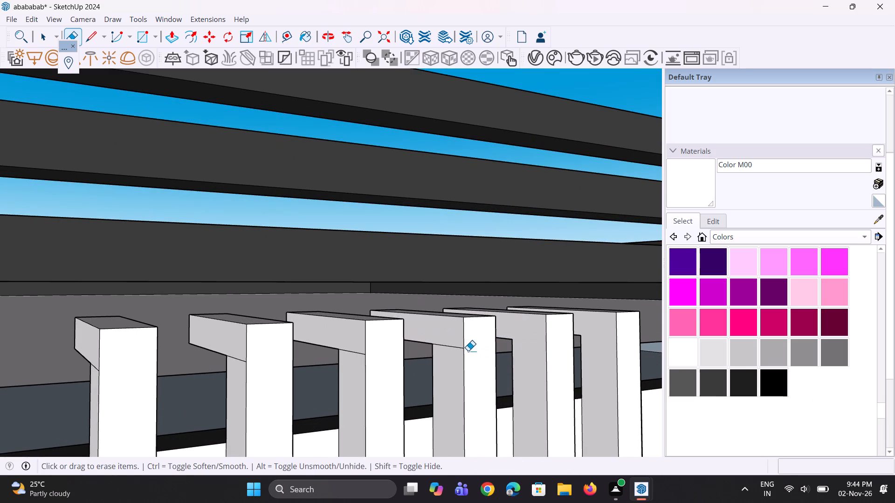
pyautogui.moveTo(461, 346); pyautogui.dragTo(457, 352)
pyautogui.click(363, 351)
# Erase the side-face dividing edges on the next three blocks, working back toward the dark post.
pyautogui.scroll(-11, 559, 319)
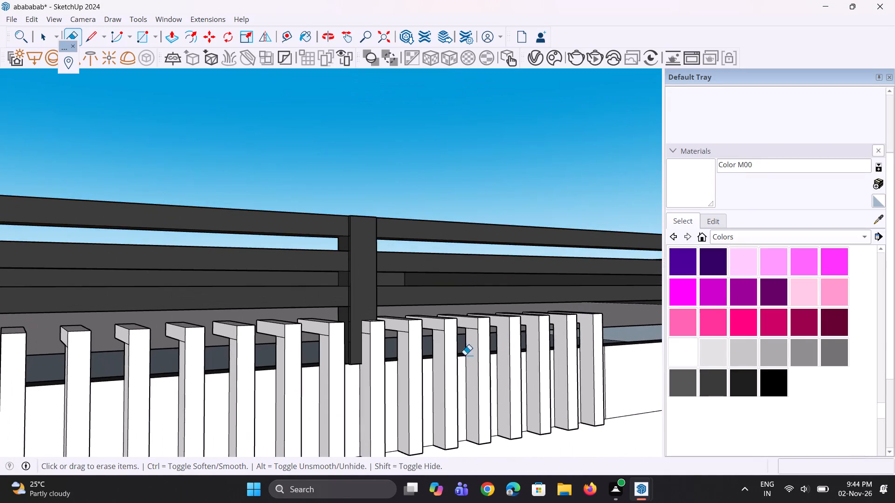
pyautogui.moveTo(463, 354); pyautogui.dragTo(557, 345, button='middle')
pyautogui.scroll(8, 435, 338)
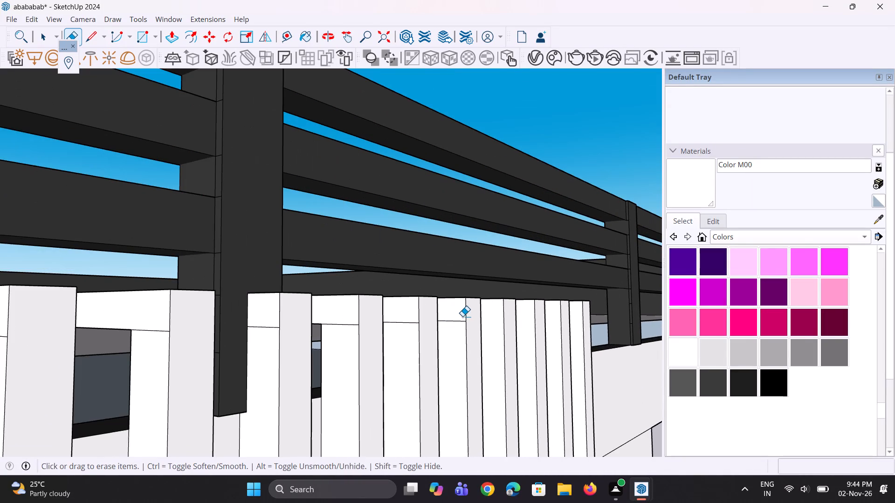
pyautogui.moveTo(446, 319); pyautogui.dragTo(446, 333)
pyautogui.moveTo(403, 323); pyautogui.dragTo(400, 340)
pyautogui.moveTo(349, 325); pyautogui.dragTo(348, 330)
# Erase the side-face dividing edges on the block in front of the dark post and the block just beyond it.
pyautogui.scroll(-5, 476, 350)
pyautogui.scroll(-2, 516, 345)
pyautogui.scroll(3, 324, 343)
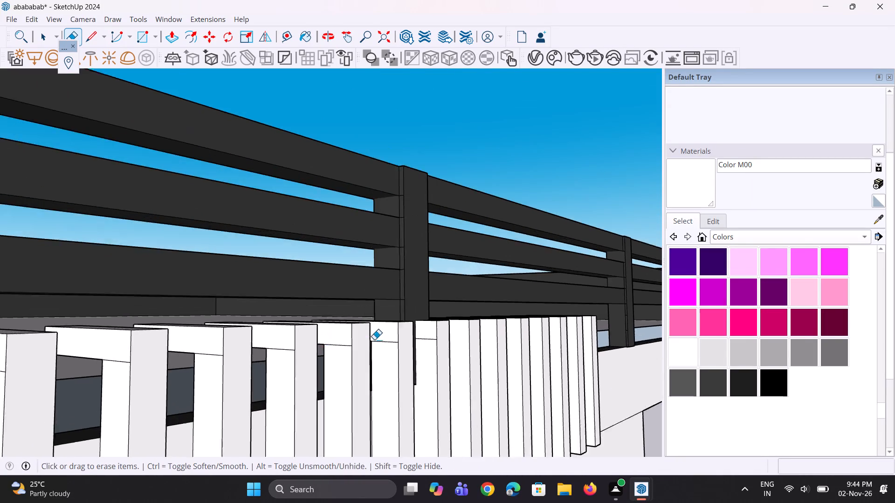
pyautogui.scroll(1, 374, 340)
pyautogui.scroll(6, 421, 340)
pyautogui.moveTo(435, 332); pyautogui.dragTo(436, 348)
pyautogui.moveTo(355, 337); pyautogui.dragTo(357, 357)
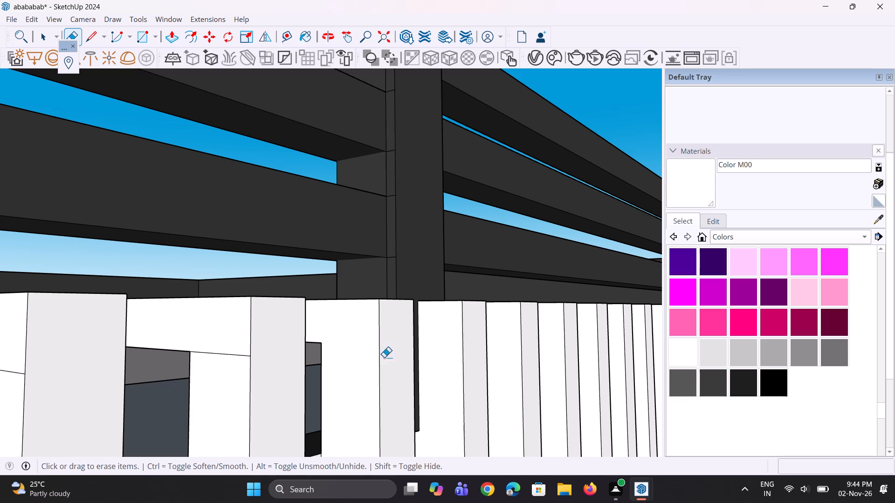
# Erase the side-face dividing edges on the next two blocks beyond this dark post.
pyautogui.scroll(-10, 490, 352)
pyautogui.scroll(8, 421, 354)
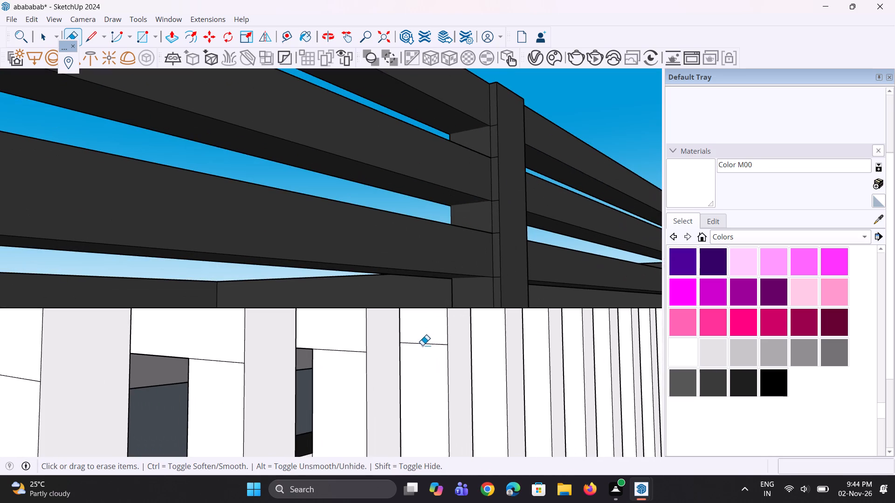
pyautogui.moveTo(423, 342); pyautogui.dragTo(423, 352)
pyautogui.moveTo(348, 349); pyautogui.dragTo(347, 354)
# Erase the side-face dividing edges on the following three blocks along the row, in the stretch between the two dark posts.
pyautogui.scroll(-5, 523, 344)
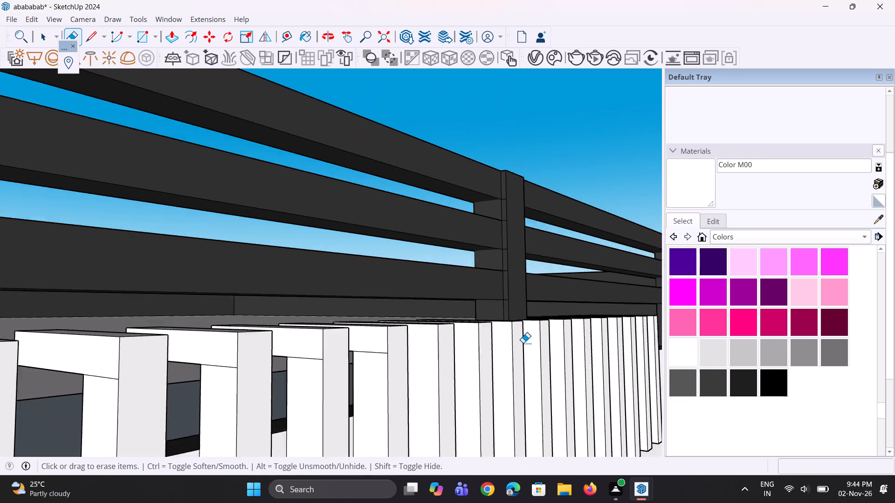
pyautogui.scroll(-11, 523, 343)
pyautogui.scroll(5, 451, 363)
pyautogui.scroll(4, 515, 325)
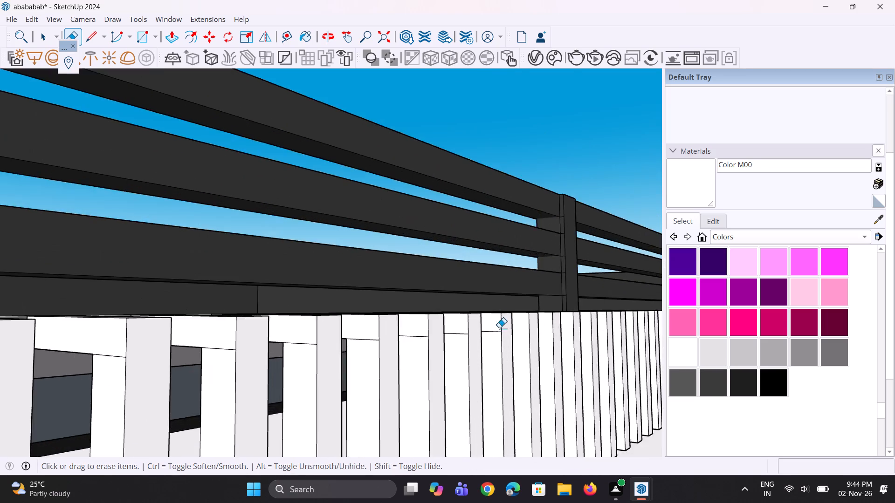
pyautogui.scroll(4, 491, 331)
pyautogui.moveTo(491, 331); pyautogui.dragTo(491, 346)
pyautogui.moveTo(446, 336); pyautogui.dragTo(443, 349)
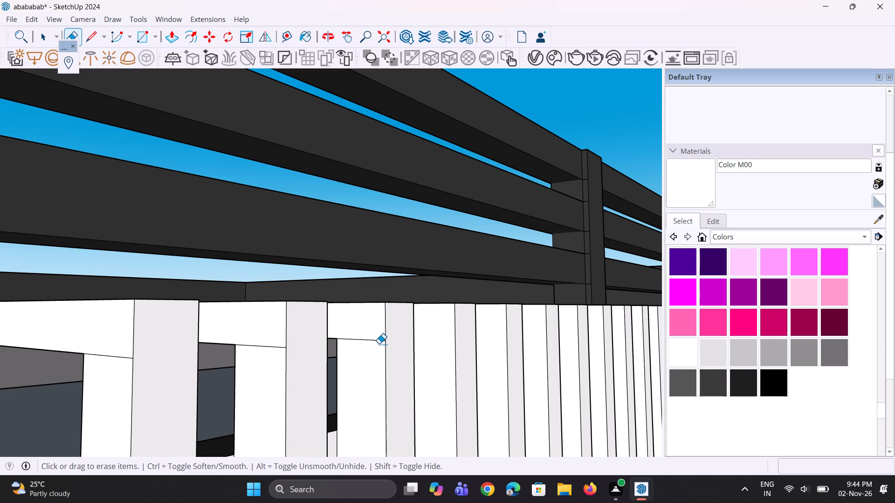
pyautogui.click(379, 344)
pyautogui.click(379, 344)
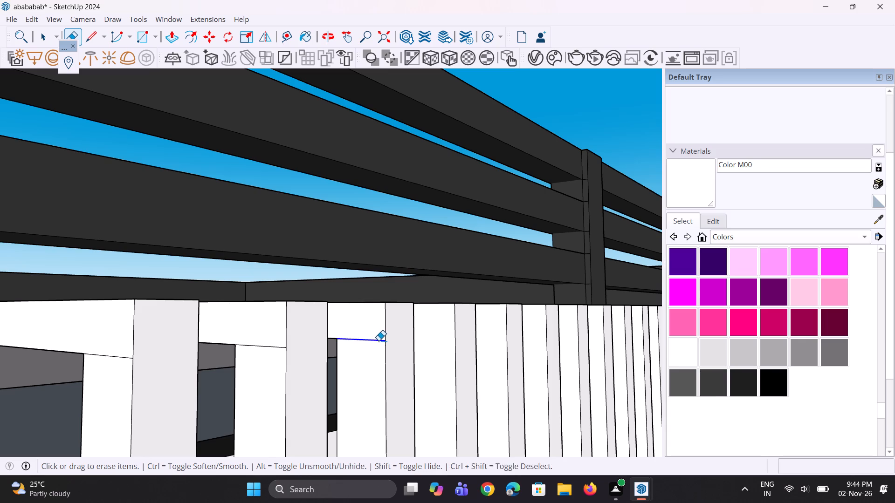
# Erase the side-face dividing edges on the next two blocks approaching the next dark post.
pyautogui.scroll(-10, 453, 370)
pyautogui.scroll(4, 376, 365)
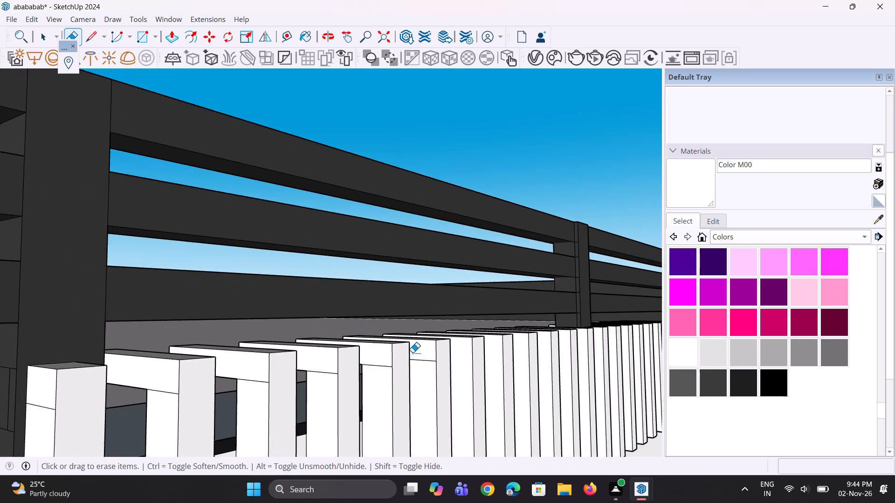
pyautogui.scroll(5, 413, 353)
pyautogui.moveTo(422, 360); pyautogui.dragTo(426, 378)
pyautogui.moveTo(356, 366); pyautogui.dragTo(356, 370)
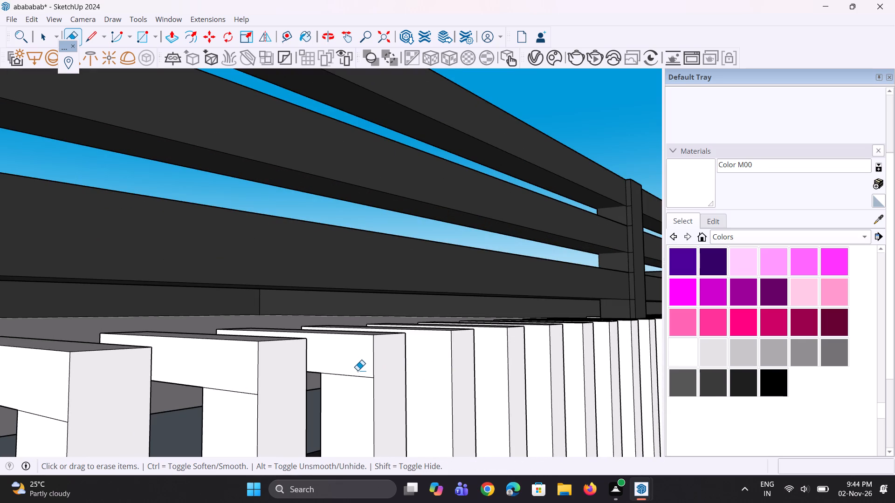
pyautogui.moveTo(358, 370); pyautogui.dragTo(357, 380)
# Erase the side-face dividing edges on the next four blocks, up to and including the one in front of the next dark post.
pyautogui.scroll(-5, 438, 358)
pyautogui.scroll(-2, 531, 333)
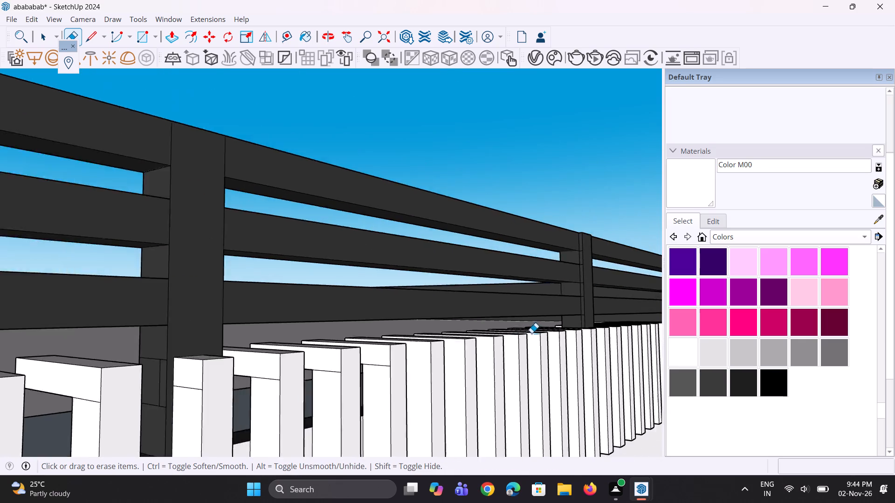
pyautogui.scroll(-7, 531, 333)
pyautogui.scroll(5, 424, 357)
pyautogui.scroll(7, 502, 333)
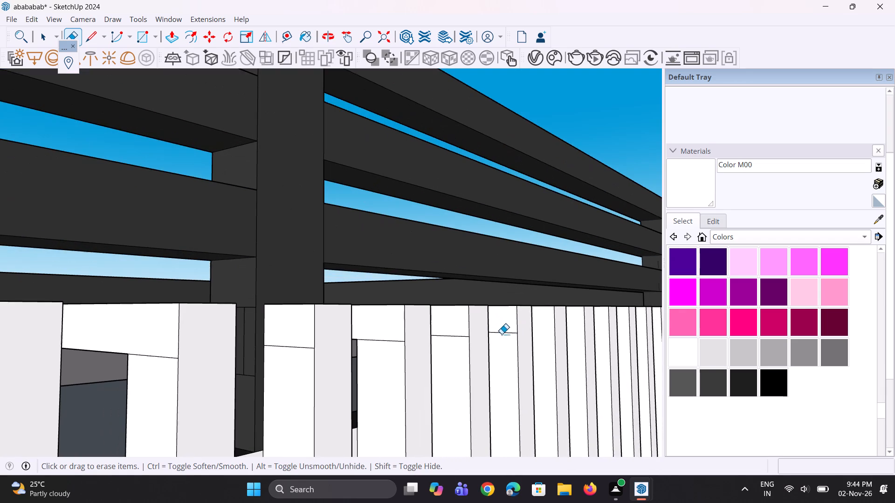
pyautogui.moveTo(504, 338); pyautogui.dragTo(503, 354)
pyautogui.moveTo(455, 336); pyautogui.dragTo(459, 354)
pyautogui.moveTo(507, 329); pyautogui.dragTo(507, 345)
pyautogui.scroll(-5, 510, 343)
pyautogui.scroll(4, 413, 340)
pyautogui.moveTo(446, 333); pyautogui.dragTo(447, 351)
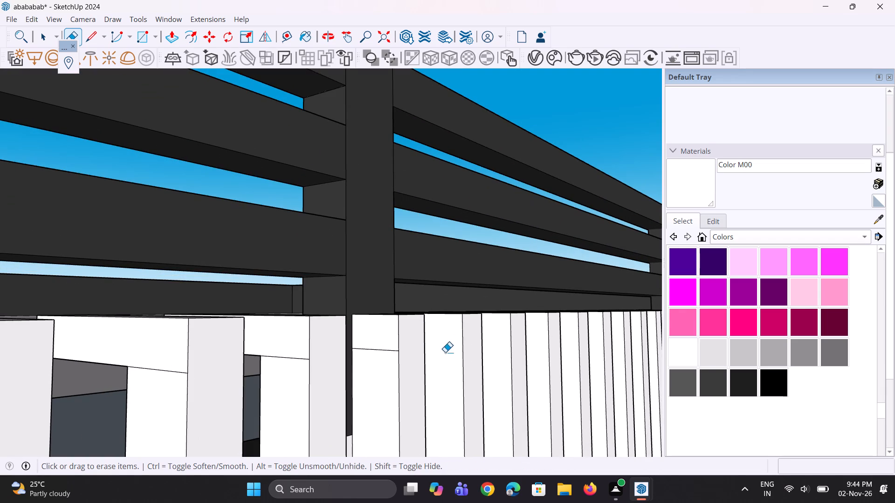
pyautogui.moveTo(372, 347); pyautogui.dragTo(378, 358)
# Erase the side-face dividing edges on the first two blocks past this dark post.
pyautogui.scroll(-6, 489, 362)
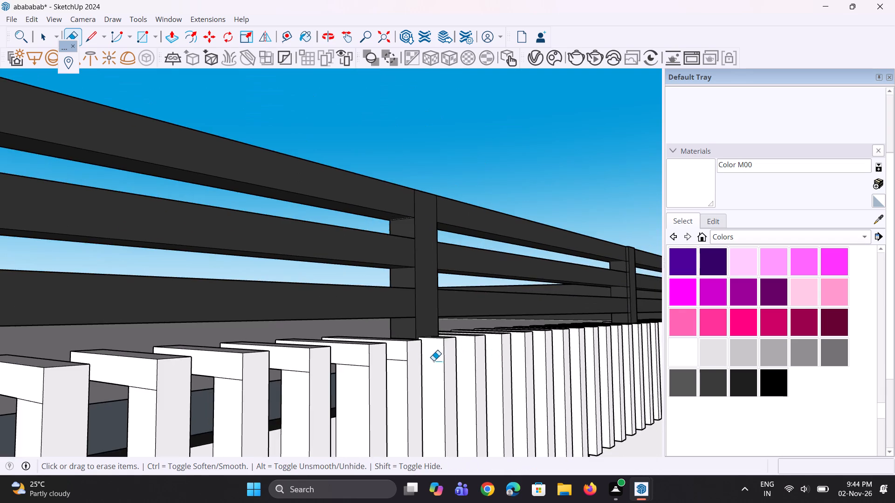
pyautogui.scroll(7, 413, 364)
pyautogui.moveTo(401, 351); pyautogui.dragTo(402, 360)
pyautogui.scroll(-5, 451, 347)
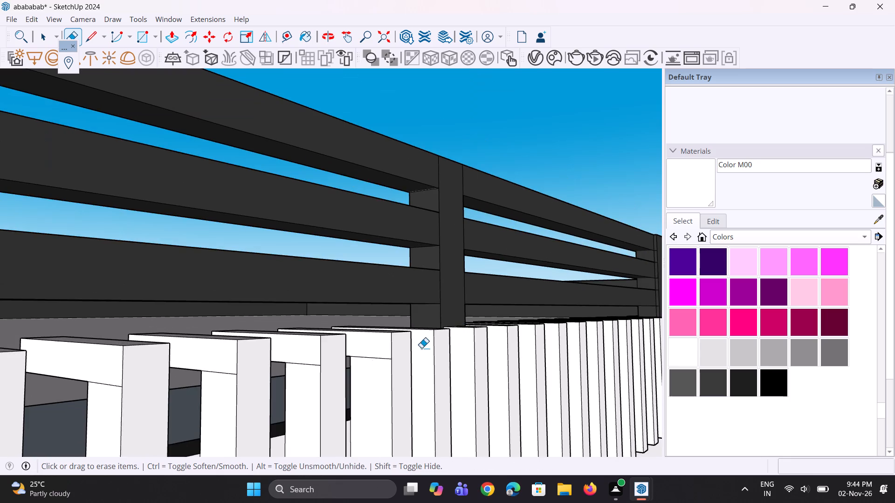
pyautogui.scroll(3, 369, 364)
pyautogui.moveTo(384, 354); pyautogui.dragTo(385, 372)
# Erase the side-face dividing edges on the third and fourth blocks past the dark post.
pyautogui.scroll(-12, 424, 351)
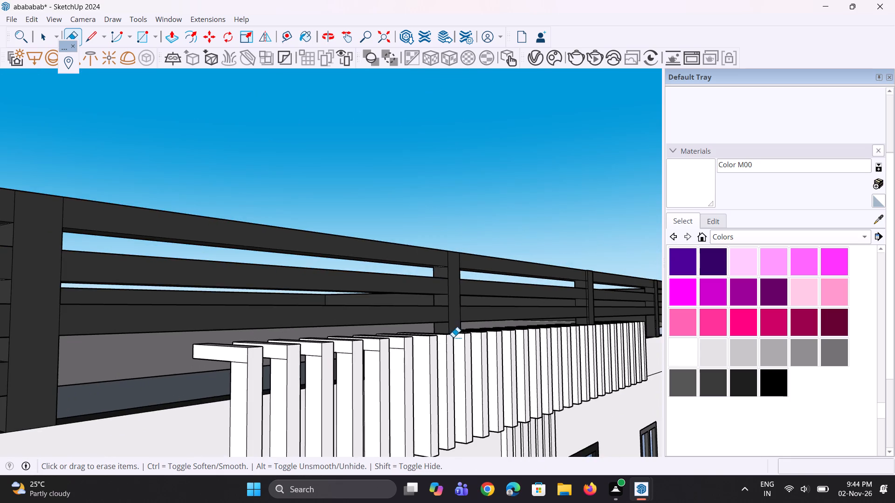
pyautogui.scroll(9, 397, 367)
pyautogui.moveTo(398, 331); pyautogui.dragTo(398, 344)
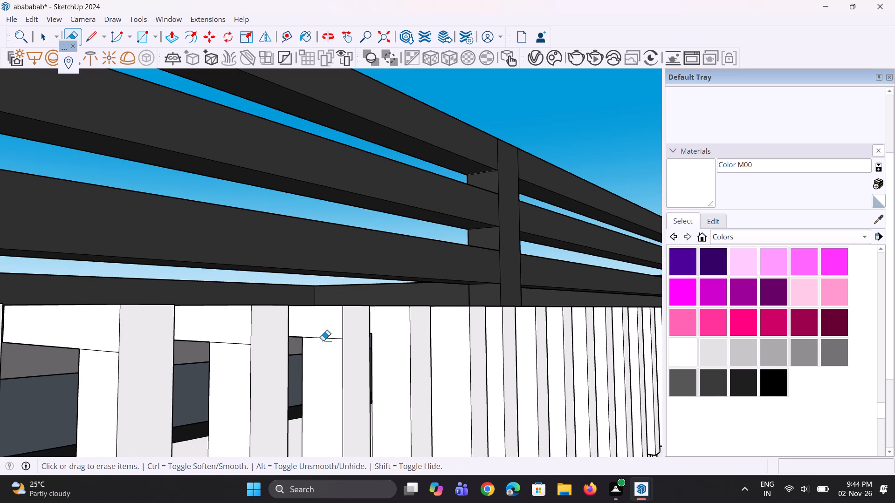
pyautogui.moveTo(324, 337); pyautogui.dragTo(325, 352)
# Erase the side-face dividing edges on the last four blocks at the opposite end of the row.
pyautogui.scroll(-9, 453, 379)
pyautogui.scroll(3, 356, 373)
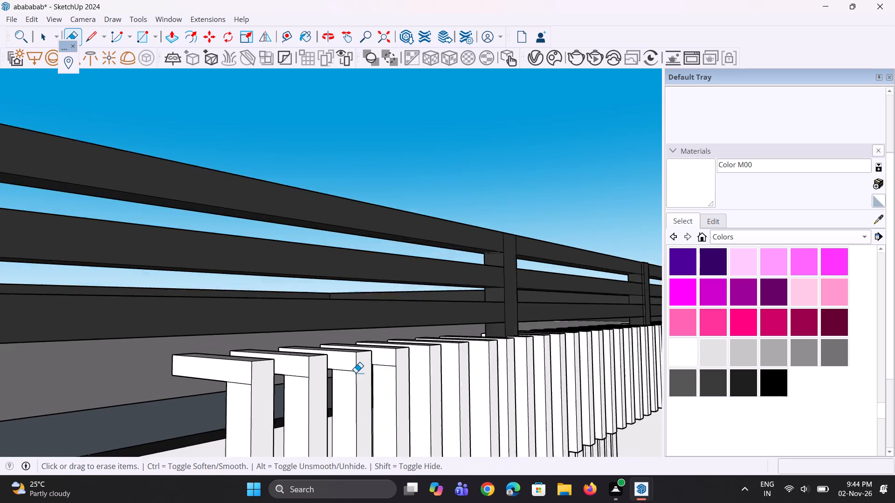
pyautogui.scroll(6, 356, 373)
pyautogui.moveTo(400, 356); pyautogui.dragTo(400, 371)
pyautogui.moveTo(321, 369); pyautogui.dragTo(324, 385)
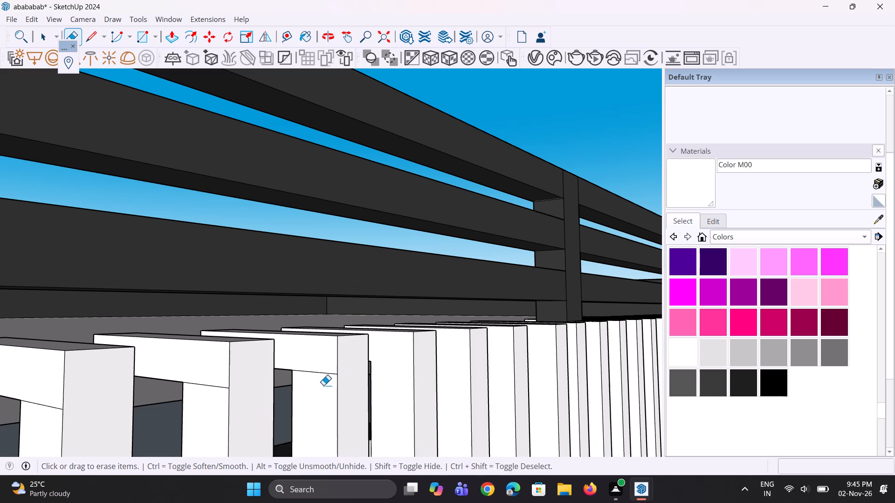
pyautogui.moveTo(324, 385); pyautogui.dragTo(325, 391)
pyautogui.scroll(-10, 450, 387)
pyautogui.scroll(9, 352, 394)
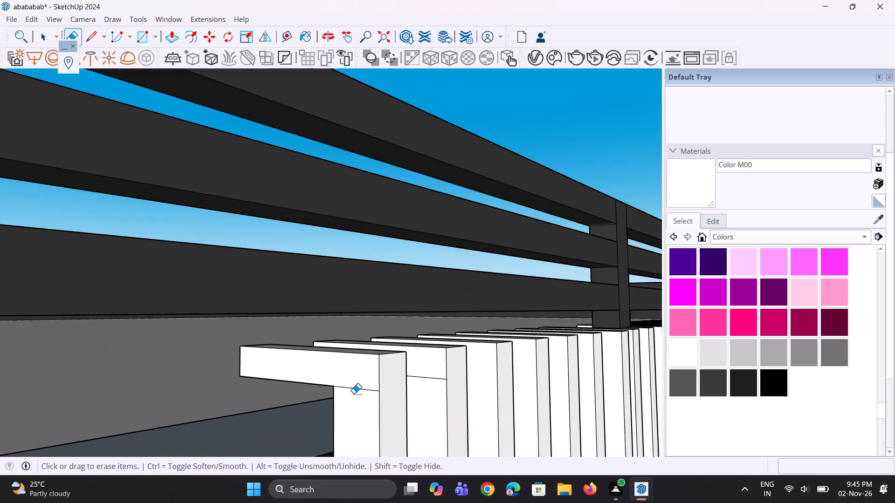
pyautogui.moveTo(357, 388); pyautogui.dragTo(357, 399)
pyautogui.moveTo(421, 378); pyautogui.dragTo(421, 394)
# Inspect the whole row of white blocks from above, below and both sides, along with the surrounding rooftop railing.
pyautogui.scroll(-5, 276, 364)
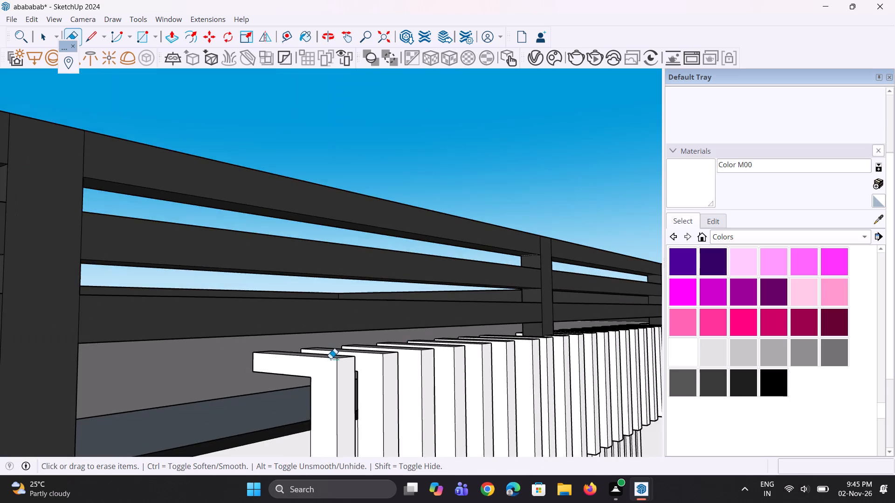
pyautogui.moveTo(326, 374); pyautogui.dragTo(237, 381, button='middle')
pyautogui.scroll(-5, 233, 367)
pyautogui.moveTo(365, 360); pyautogui.dragTo(263, 404, button='middle')
pyautogui.scroll(4, 262, 398)
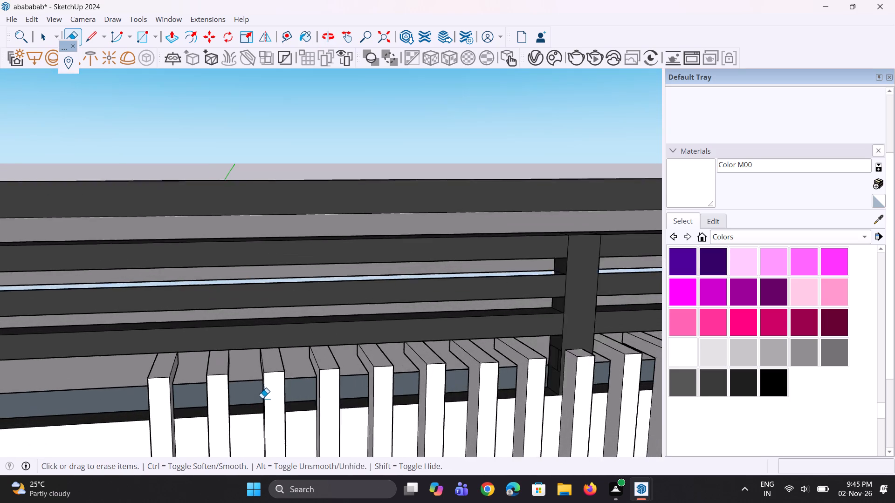
pyautogui.scroll(5, 316, 380)
pyautogui.moveTo(317, 380); pyautogui.dragTo(307, 435, button='middle')
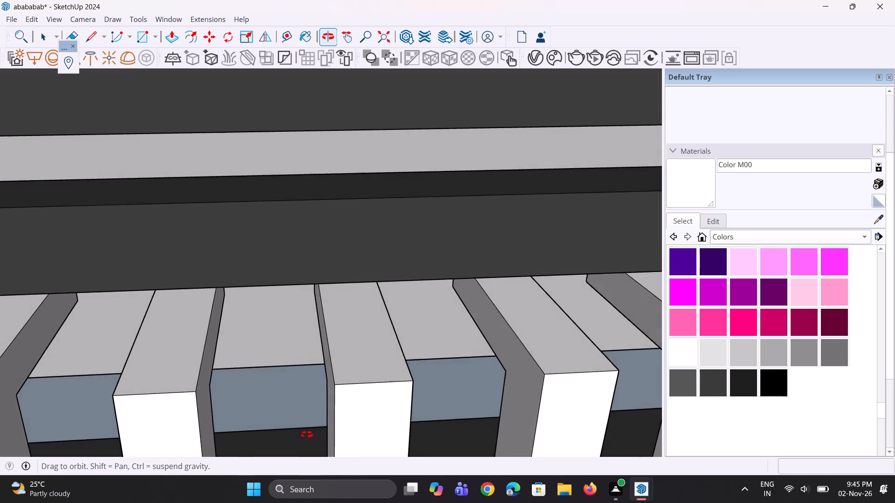
pyautogui.moveTo(307, 435); pyautogui.dragTo(349, 425, button='middle')
pyautogui.scroll(-17, 338, 325)
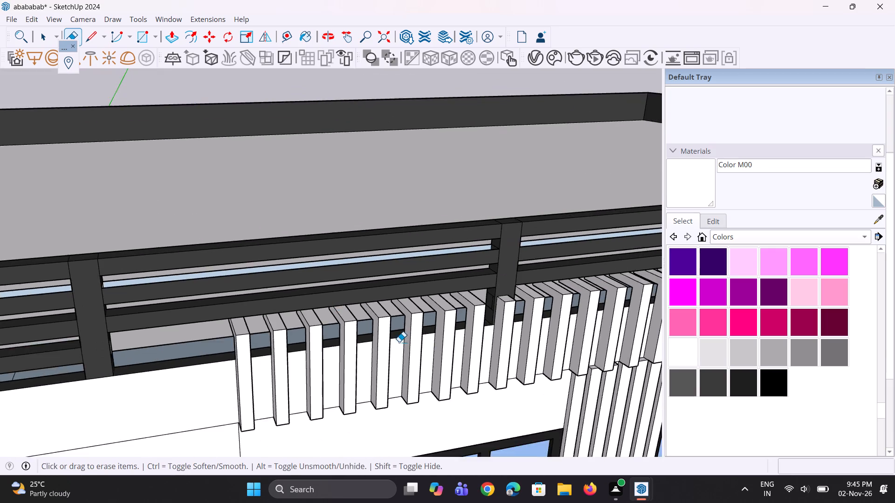
pyautogui.scroll(1, 440, 349)
pyautogui.moveTo(440, 349); pyautogui.dragTo(217, 319, button='middle')
pyautogui.scroll(-6, 224, 310)
pyautogui.moveTo(499, 360); pyautogui.dragTo(465, 336, button='middle')
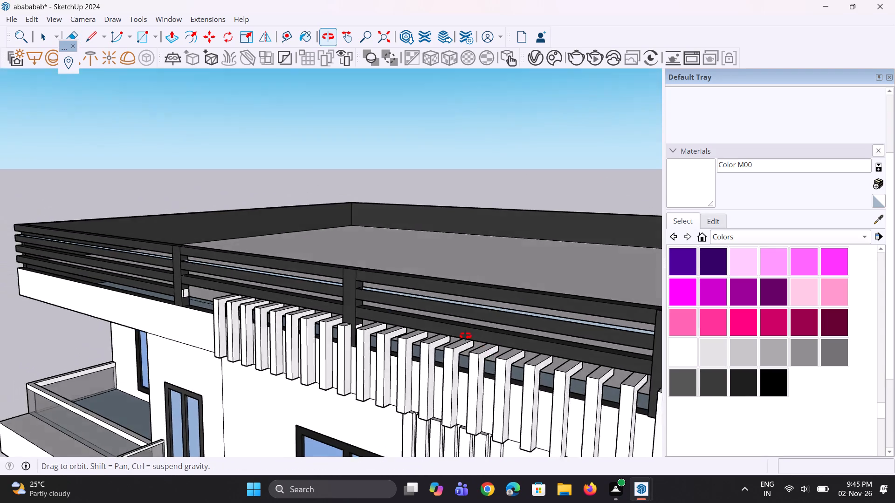
pyautogui.moveTo(465, 336); pyautogui.dragTo(347, 245, button='middle')
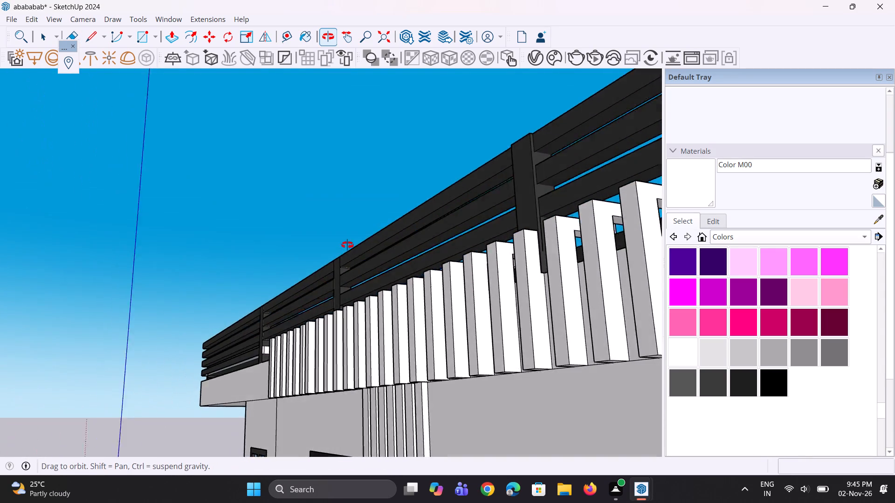
pyautogui.moveTo(347, 245); pyautogui.dragTo(325, 299, button='middle')
pyautogui.scroll(-11, 327, 299)
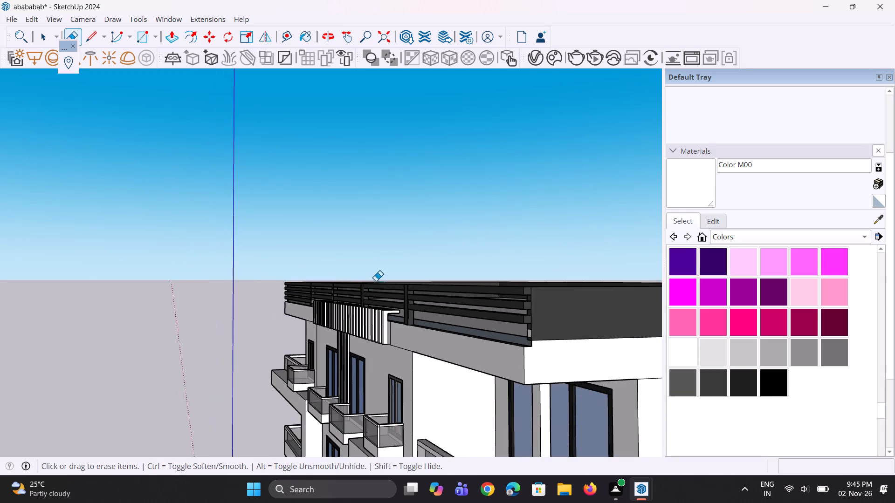
pyautogui.moveTo(376, 281); pyautogui.dragTo(291, 346, button='middle')
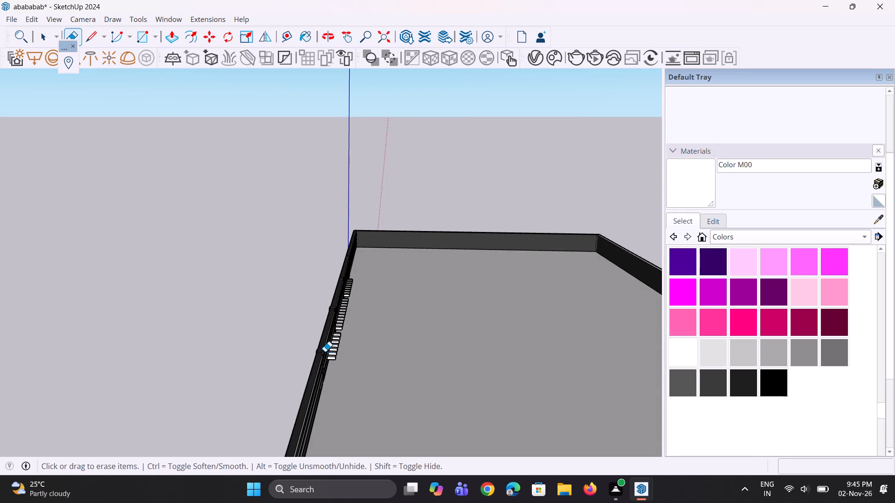
pyautogui.scroll(-5, 379, 230)
pyautogui.moveTo(378, 234); pyautogui.dragTo(395, 237, button='middle')
pyautogui.scroll(2, 422, 344)
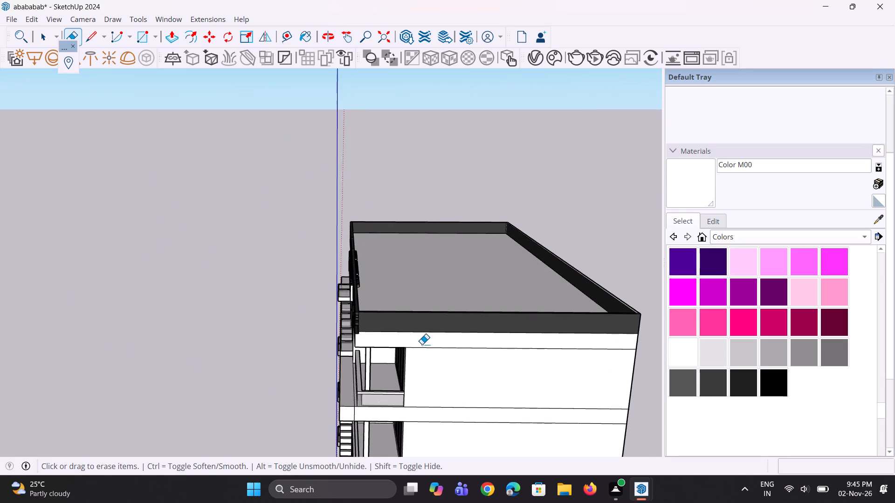
# Erase the leftover vertical edge on the white roof-edge wall, just beside the end block below the dark railing.
pyautogui.scroll(1, 422, 344)
pyautogui.press('space')
pyautogui.press('space')
pyautogui.press('space')
pyautogui.moveTo(486, 153); pyautogui.dragTo(485, 163)
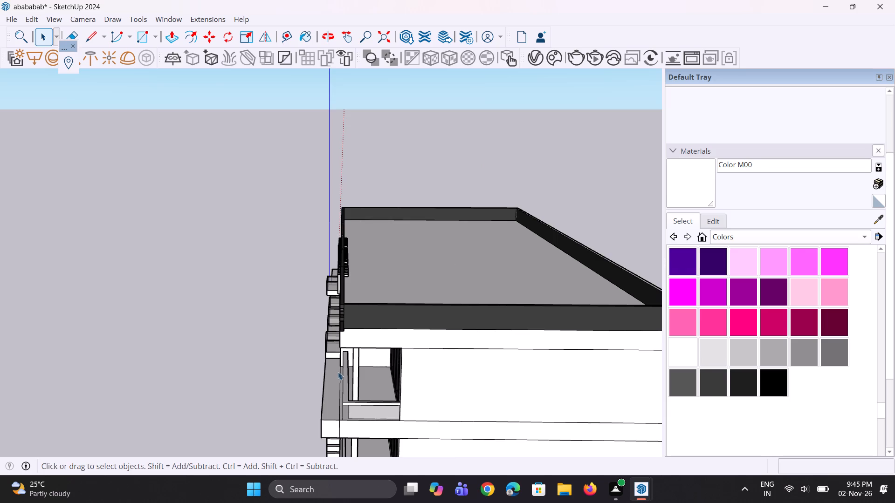
pyautogui.moveTo(387, 372); pyautogui.dragTo(539, 361, button='middle')
pyautogui.scroll(10, 424, 267)
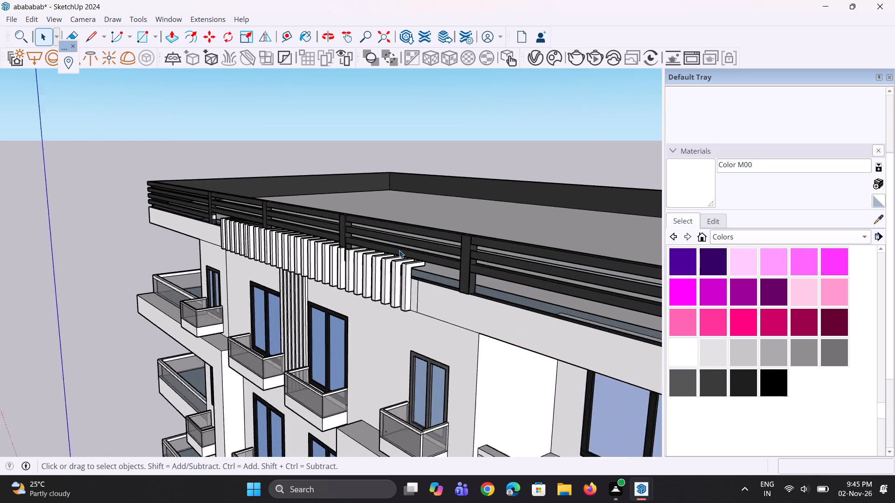
pyautogui.scroll(1, 399, 250)
pyautogui.scroll(3, 442, 296)
pyautogui.scroll(4, 397, 323)
pyautogui.press('e')
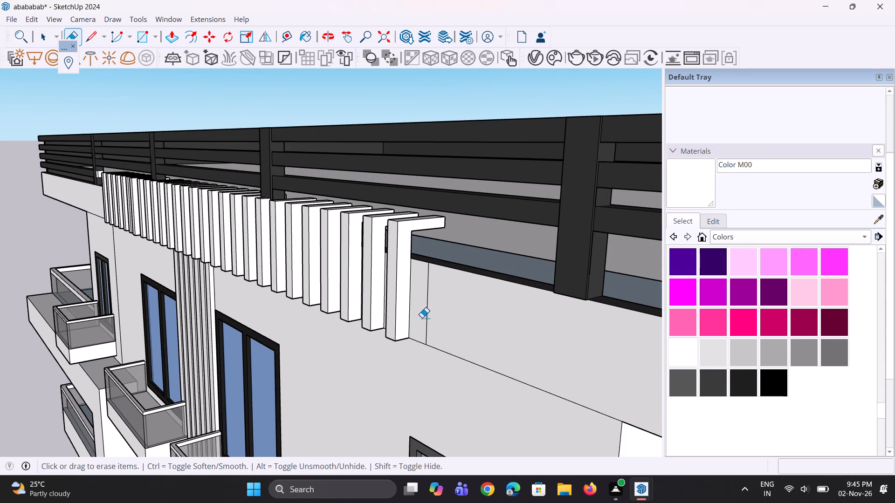
pyautogui.moveTo(428, 319); pyautogui.dragTo(422, 318)
pyautogui.moveTo(401, 321); pyautogui.dragTo(429, 319, button='middle')
pyautogui.scroll(1, 429, 319)
pyautogui.scroll(-6, 381, 333)
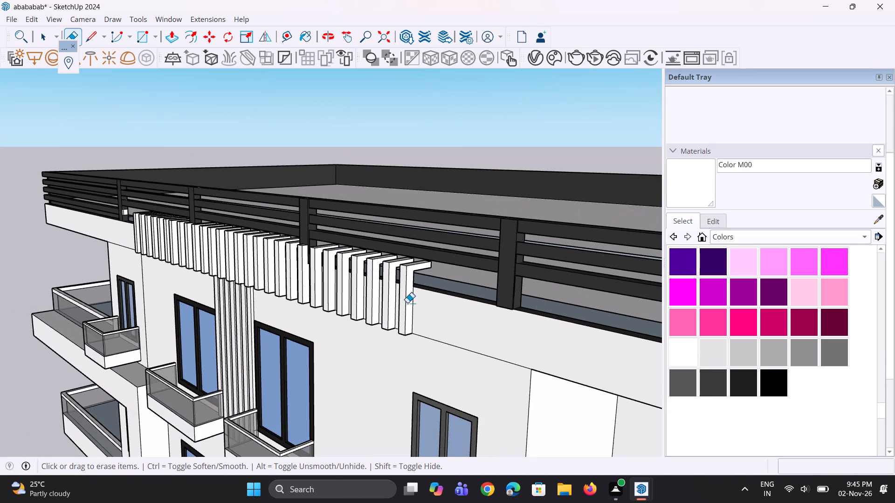
pyautogui.press('space')
pyautogui.press('space')
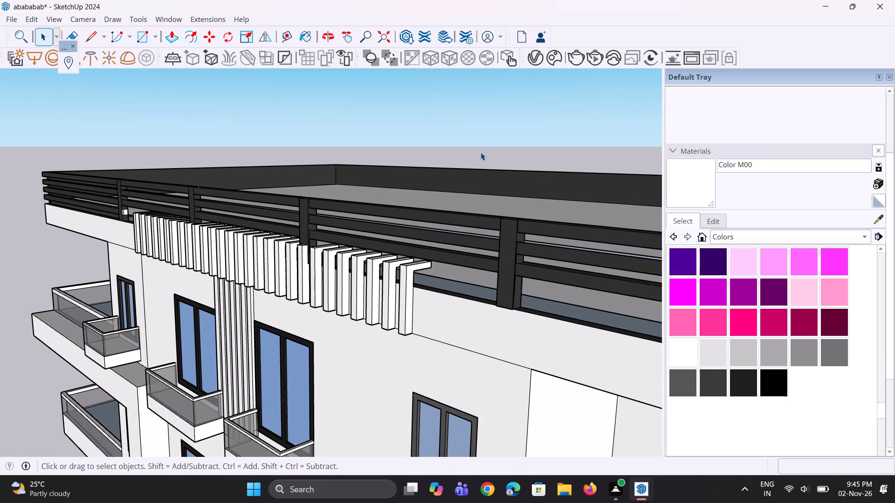
pyautogui.click(494, 145)
pyautogui.scroll(1, 429, 326)
pyautogui.scroll(-2, 431, 322)
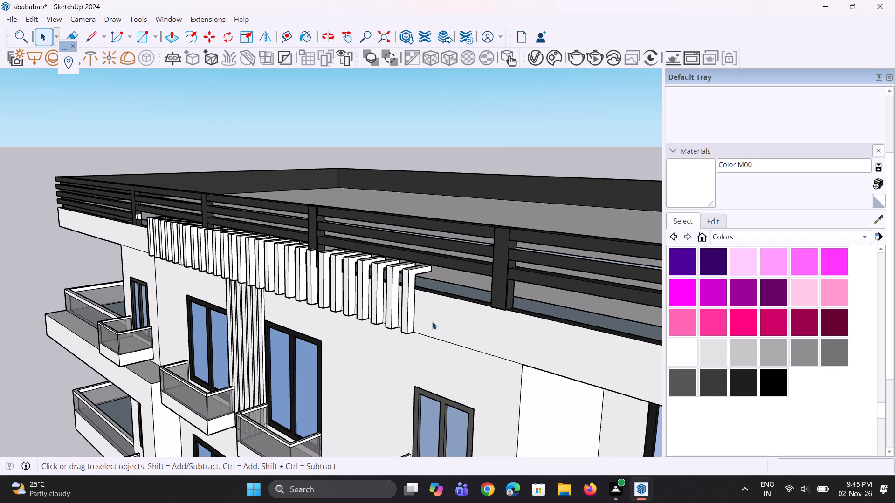
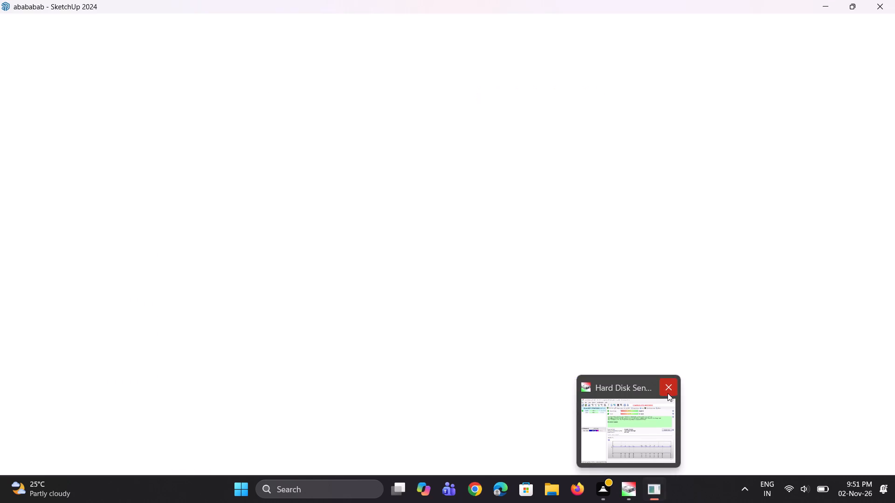
# Close the Hard Disk Sentinel window from its taskbar preview.
pyautogui.click(668, 393)
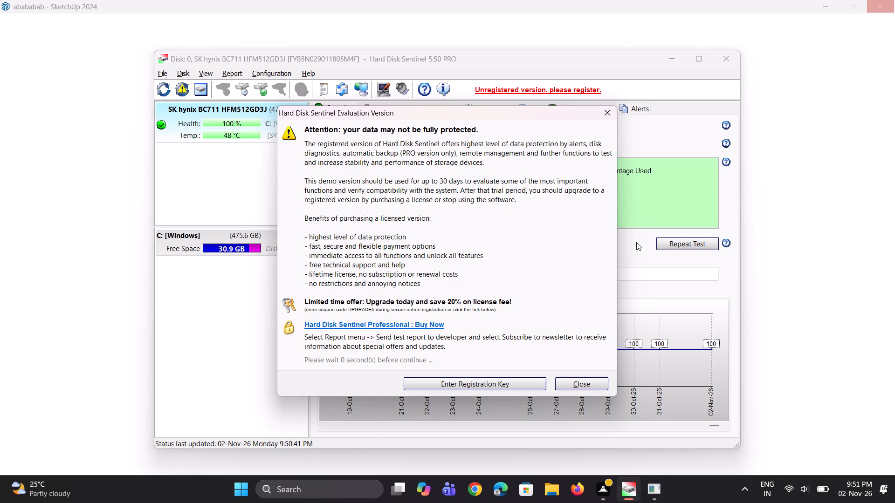
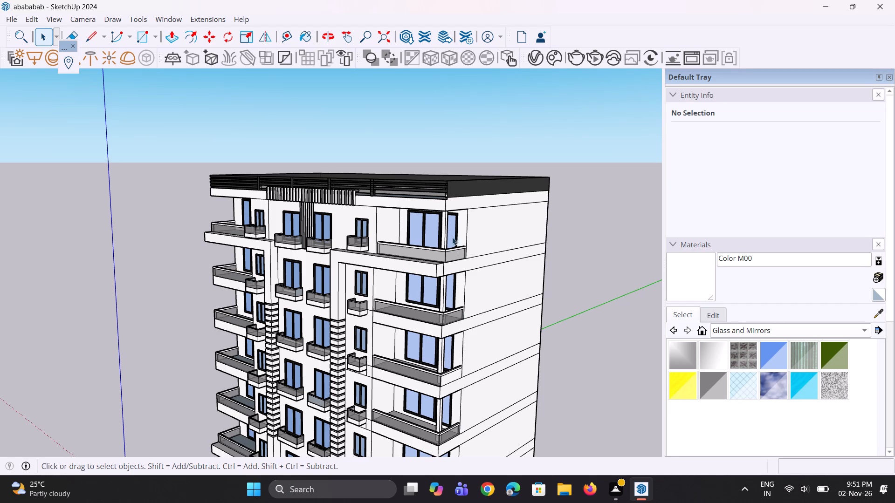
# Sample the dark Generic material from the roof parapet and paint the front fascia above the corner balcony with it.
pyautogui.click(881, 315)
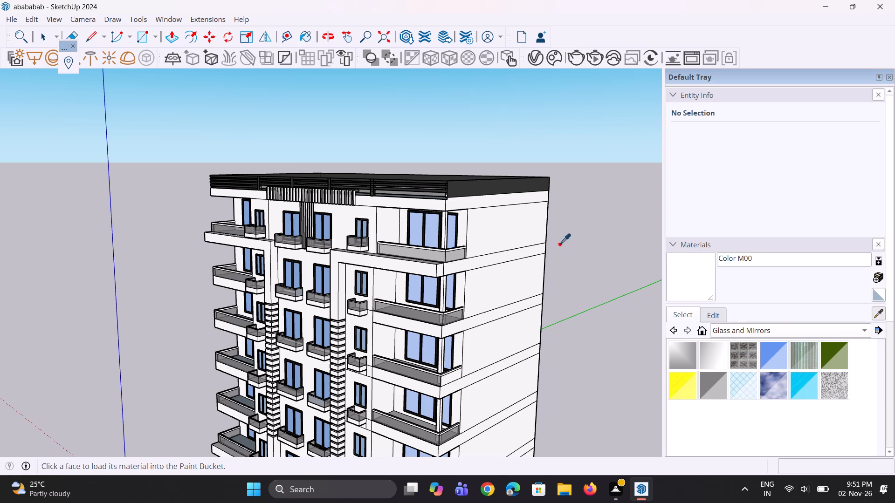
pyautogui.click(484, 186)
pyautogui.moveTo(379, 224); pyautogui.dragTo(403, 271, button='middle')
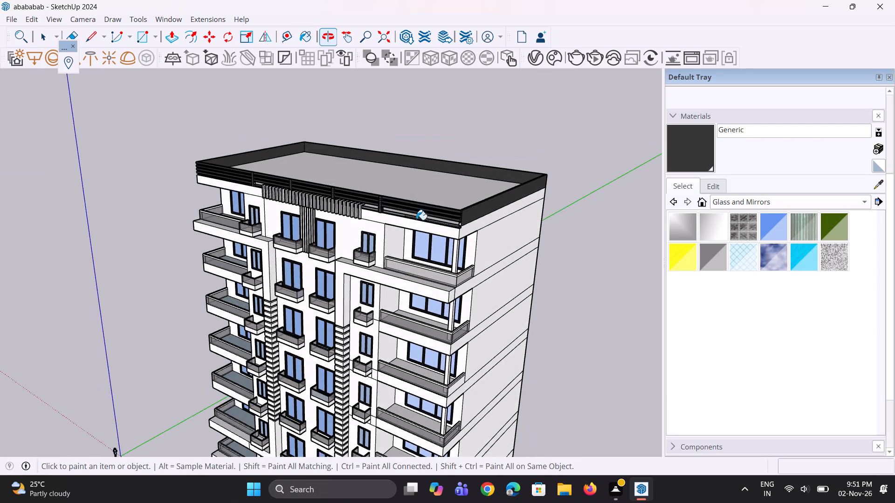
pyautogui.scroll(3, 427, 198)
pyautogui.scroll(12, 436, 250)
pyautogui.scroll(1, 310, 193)
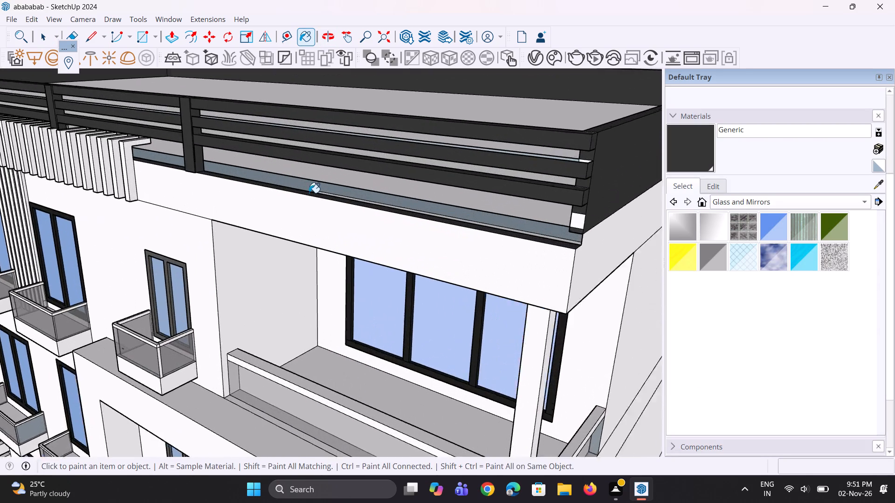
pyautogui.scroll(2, 309, 193)
pyautogui.moveTo(309, 193); pyautogui.dragTo(438, 205, button='middle')
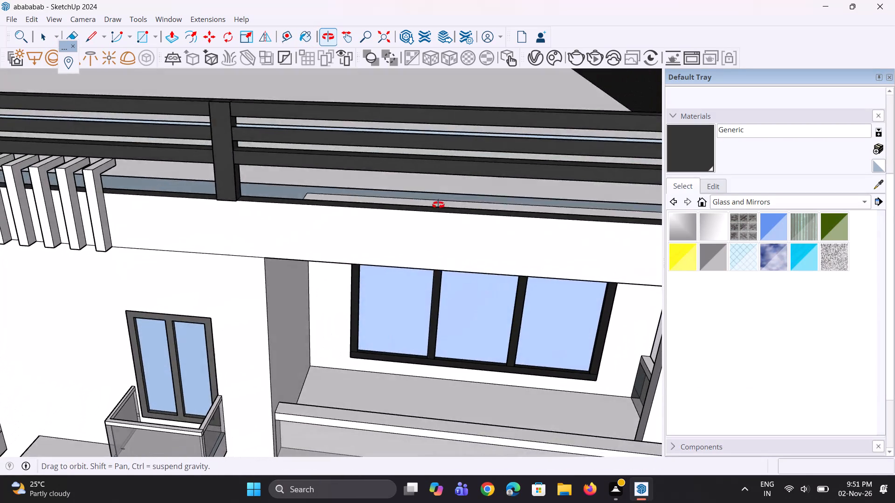
pyautogui.moveTo(438, 205); pyautogui.dragTo(413, 238, button='middle')
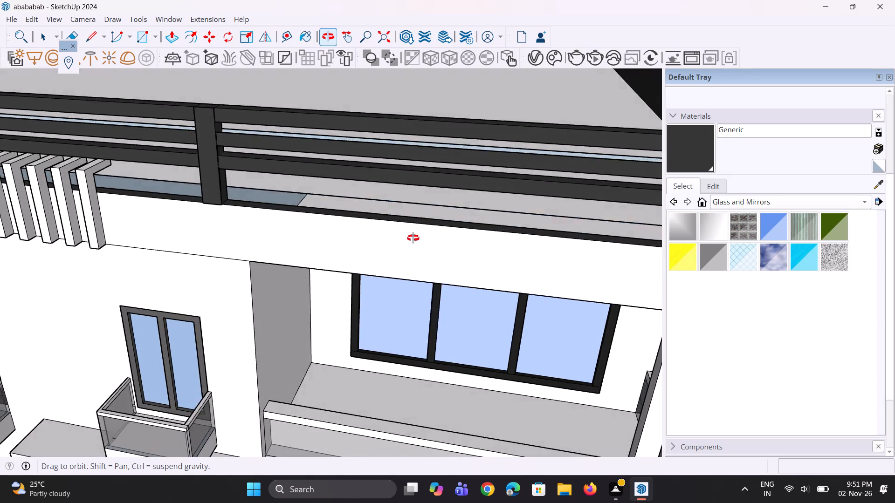
pyautogui.moveTo(413, 238); pyautogui.dragTo(411, 133, button='middle')
pyautogui.scroll(-5, 351, 175)
pyautogui.click(362, 160)
# Push/Pull the thin dark strip at the foot of the railing, above the newly painted fascia, by 8 11/16".
pyautogui.moveTo(446, 171); pyautogui.dragTo(447, 236, button='middle')
pyautogui.scroll(2, 456, 195)
pyautogui.moveTo(503, 173); pyautogui.dragTo(493, 131, button='middle')
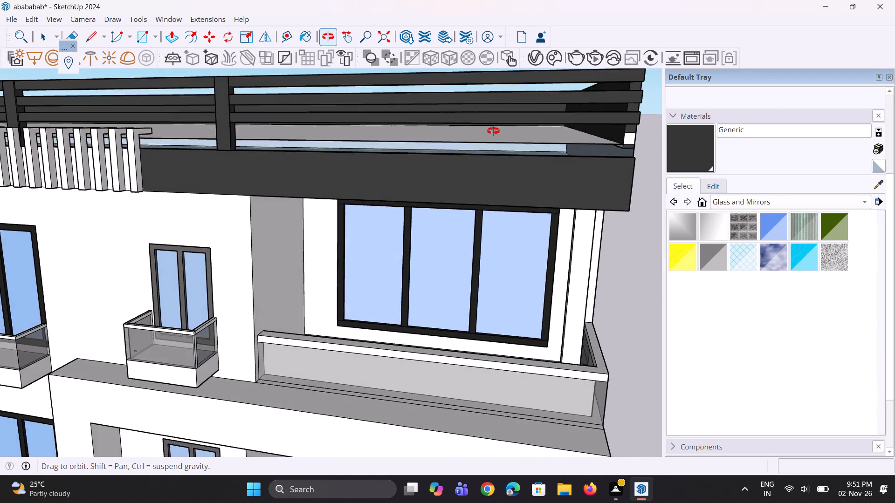
pyautogui.moveTo(493, 131); pyautogui.dragTo(492, 124, button='middle')
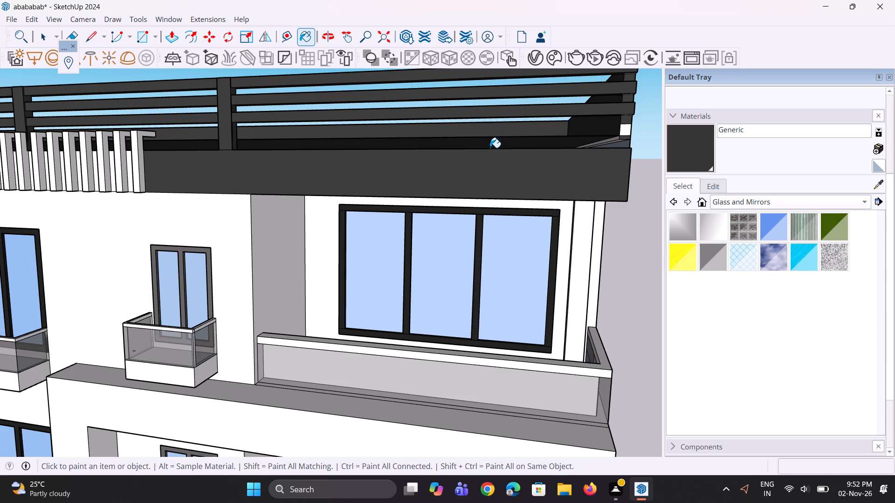
pyautogui.press('p')
pyautogui.moveTo(452, 164); pyautogui.dragTo(473, 287, button='middle')
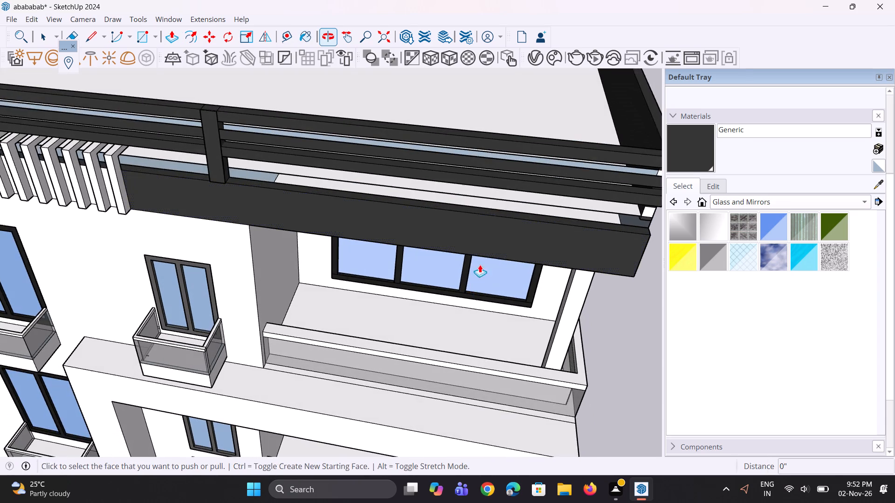
pyautogui.scroll(1, 494, 210)
pyautogui.click(494, 210)
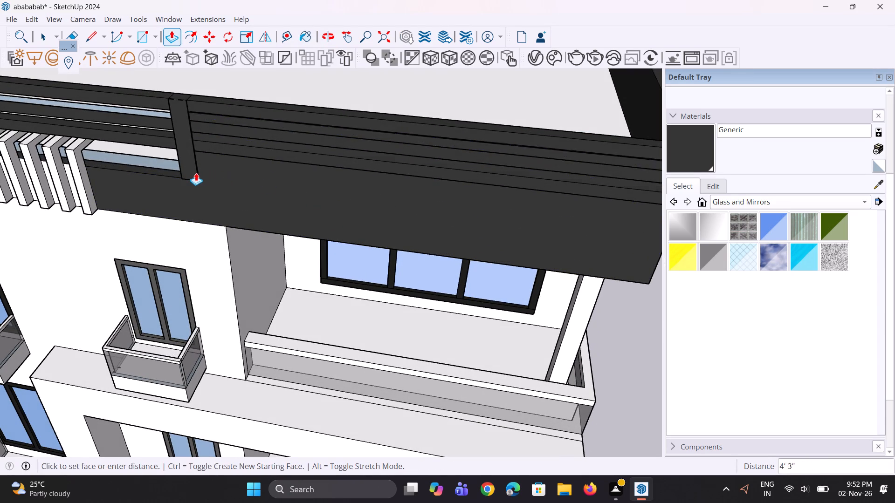
pyautogui.press('Escape')
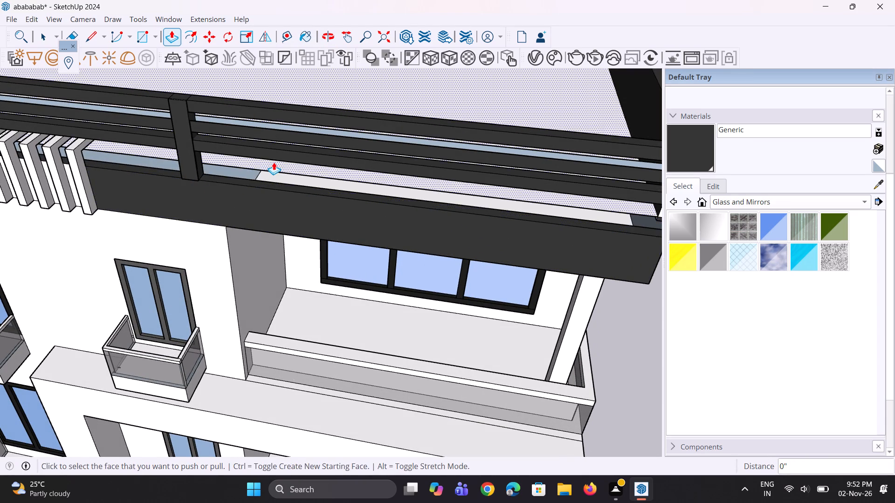
pyautogui.moveTo(273, 163); pyautogui.dragTo(0, 158, button='middle')
pyautogui.scroll(-4, 408, 194)
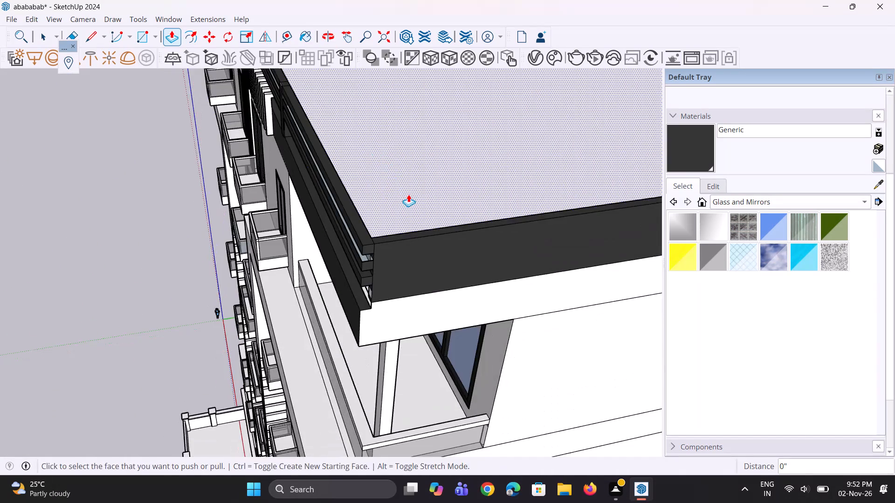
pyautogui.moveTo(380, 199); pyautogui.dragTo(175, 183, button='middle')
pyautogui.scroll(4, 184, 127)
pyautogui.scroll(4, 262, 127)
pyautogui.moveTo(271, 123); pyautogui.dragTo(271, 126, button='middle')
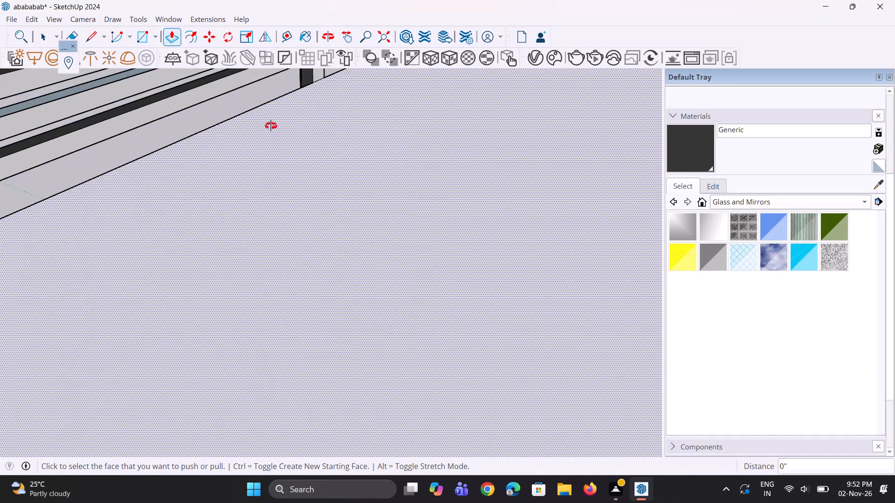
pyautogui.moveTo(271, 126); pyautogui.dragTo(269, 193, button='middle')
pyautogui.scroll(7, 278, 166)
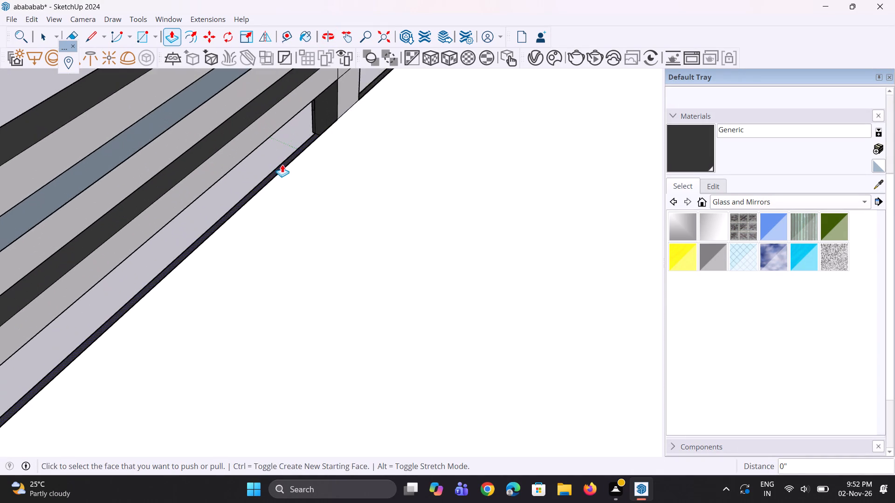
pyautogui.scroll(3, 282, 164)
pyautogui.click(283, 164)
pyautogui.click(308, 158)
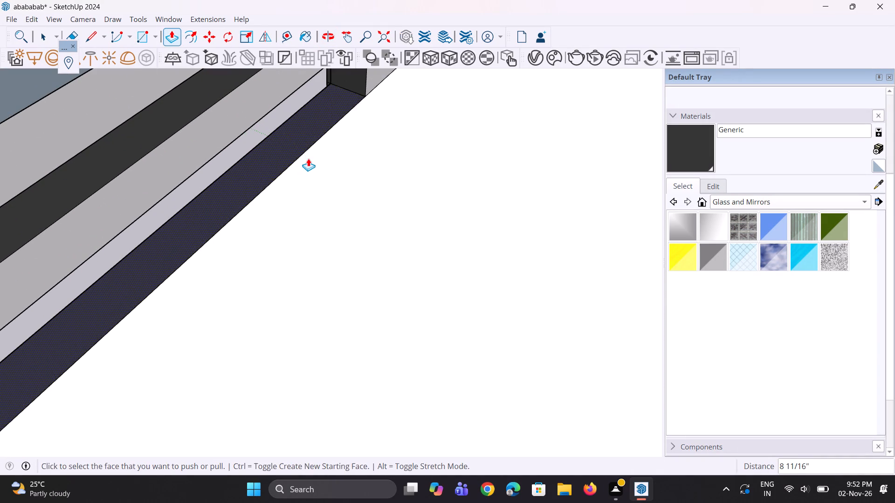
# Repeat the same Push/Pull distance on the remaining thin strips along the railing's foot, behind the white blocks and past each post.
pyautogui.scroll(-5, 193, 281)
pyautogui.scroll(2, 352, 124)
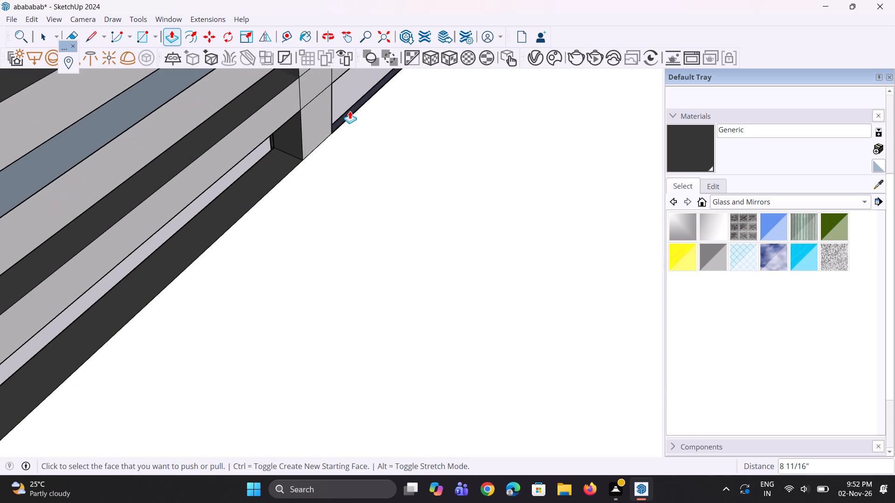
pyautogui.doubleClick(350, 111)
pyautogui.scroll(-14, 339, 267)
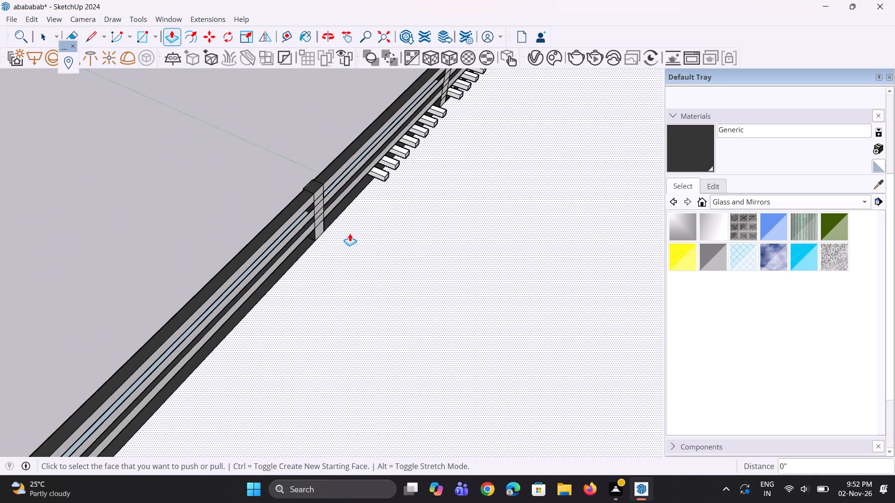
pyautogui.moveTo(434, 162); pyautogui.dragTo(182, 103, button='middle')
pyautogui.scroll(3, 474, 129)
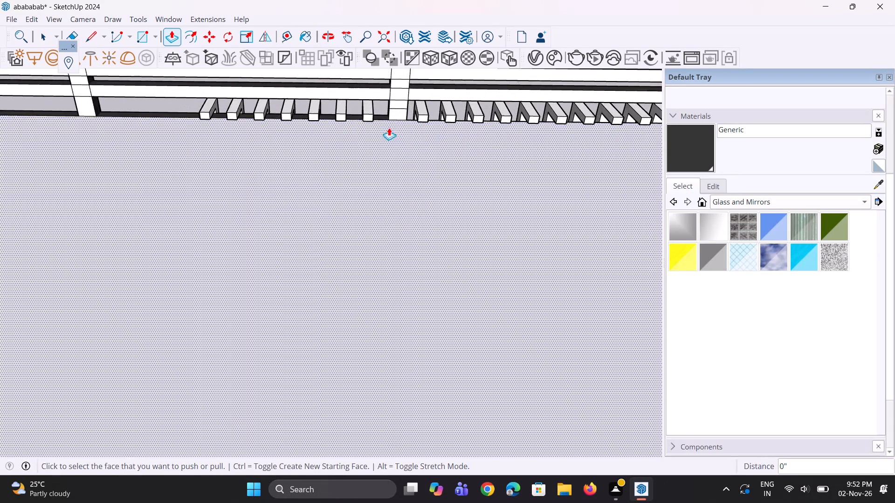
pyautogui.moveTo(390, 139); pyautogui.dragTo(894, 246, button='middle')
pyautogui.moveTo(404, 339); pyautogui.dragTo(749, 331, button='middle')
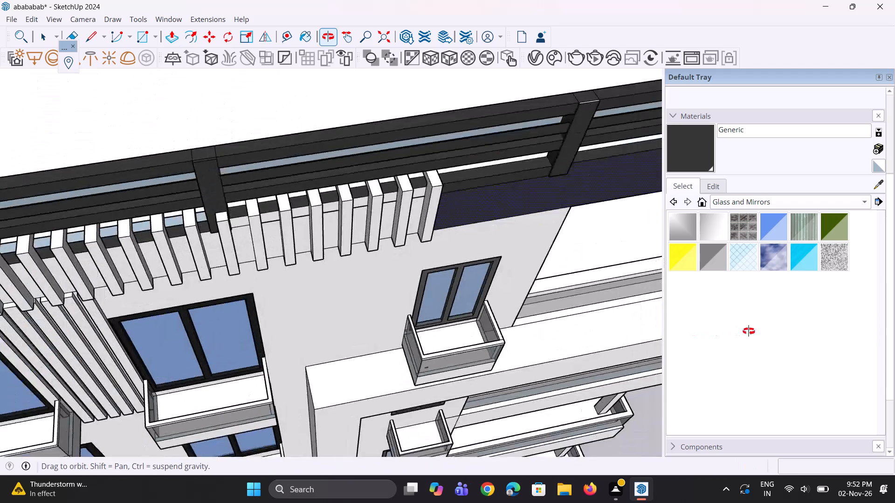
pyautogui.moveTo(749, 331); pyautogui.dragTo(749, 331, button='middle')
pyautogui.scroll(-4, 427, 303)
pyautogui.moveTo(330, 257); pyautogui.dragTo(359, 206, button='middle')
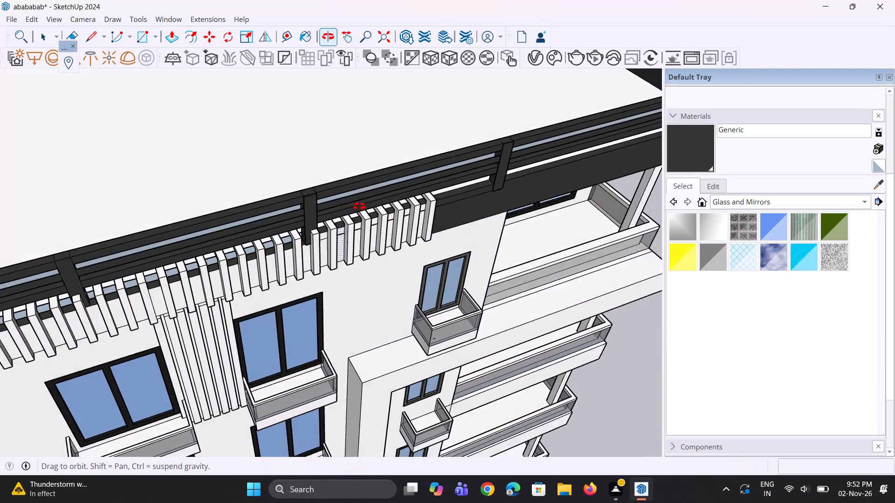
pyautogui.moveTo(359, 206); pyautogui.dragTo(362, 103, button='middle')
pyautogui.scroll(5, 277, 167)
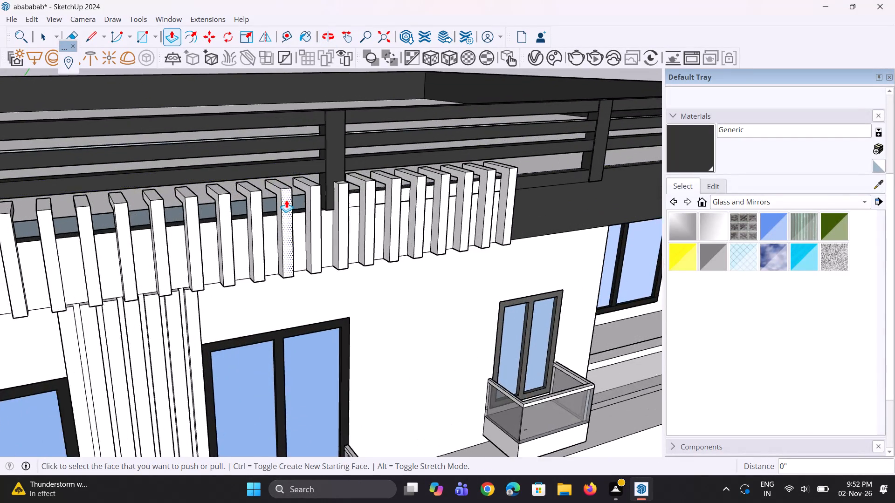
pyautogui.scroll(5, 286, 200)
pyautogui.doubleClick(302, 217)
pyautogui.scroll(-5, 484, 275)
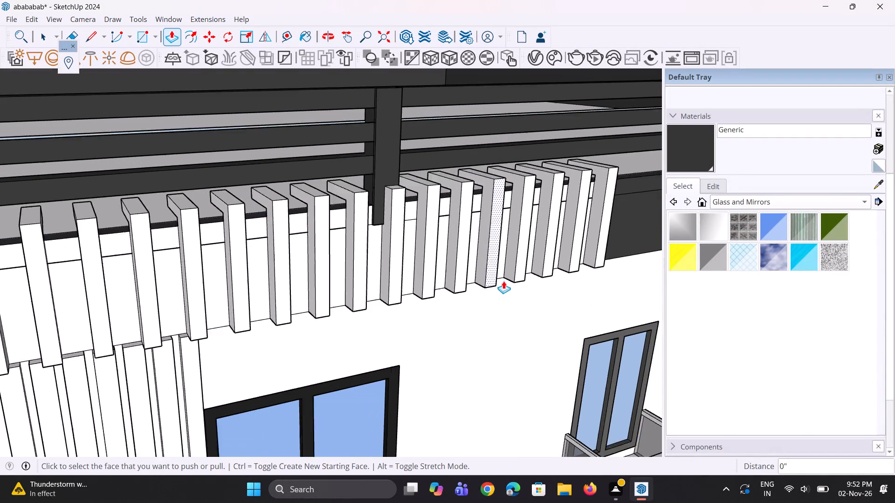
pyautogui.scroll(-9, 539, 284)
pyautogui.scroll(4, 98, 324)
pyautogui.scroll(2, 214, 303)
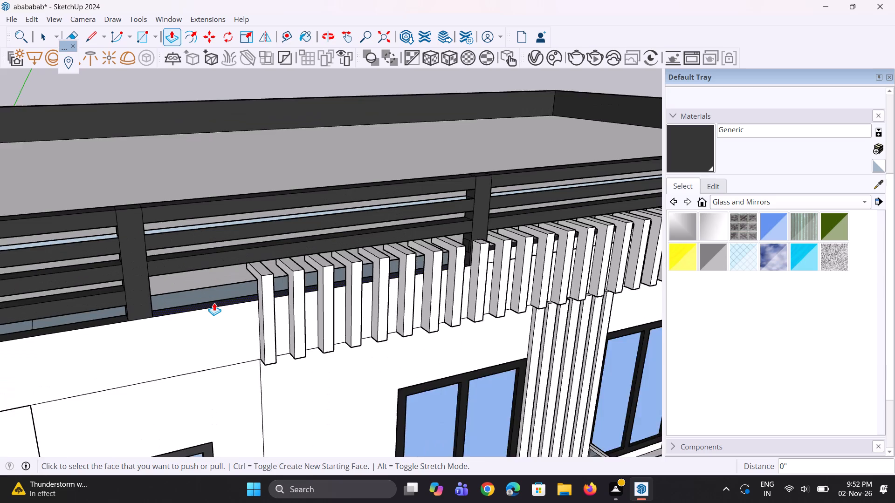
pyautogui.scroll(5, 214, 303)
pyautogui.doubleClick(211, 304)
pyautogui.scroll(-6, 326, 303)
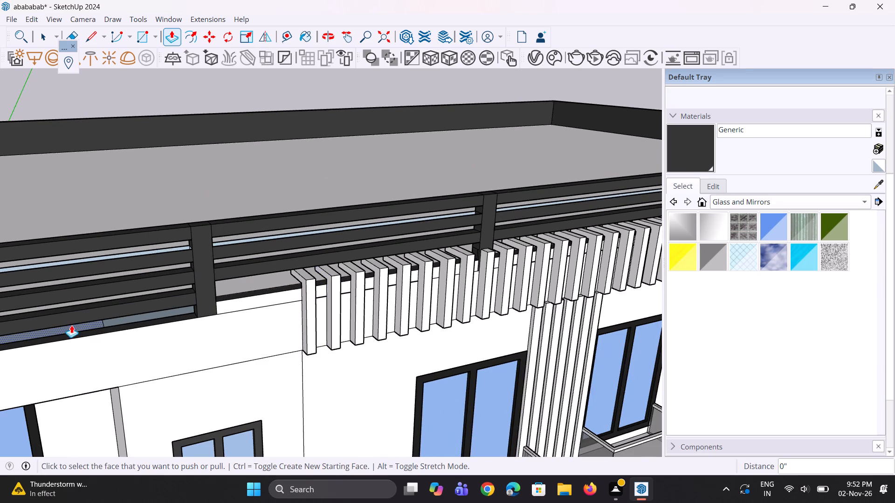
pyautogui.scroll(2, 120, 323)
pyautogui.doubleClick(122, 326)
# Paint the white ledge below the railing and the roof floor behind it with the dark Generic material.
pyautogui.scroll(1, 228, 320)
pyautogui.moveTo(228, 320); pyautogui.dragTo(204, 265, button='middle')
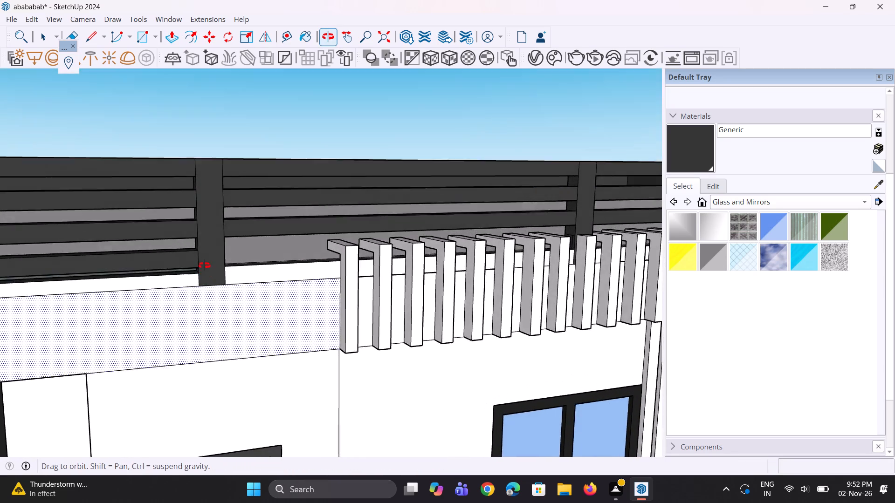
pyautogui.moveTo(204, 265); pyautogui.dragTo(197, 277, button='middle')
pyautogui.scroll(-5, 198, 285)
pyautogui.moveTo(245, 273); pyautogui.dragTo(249, 329, button='middle')
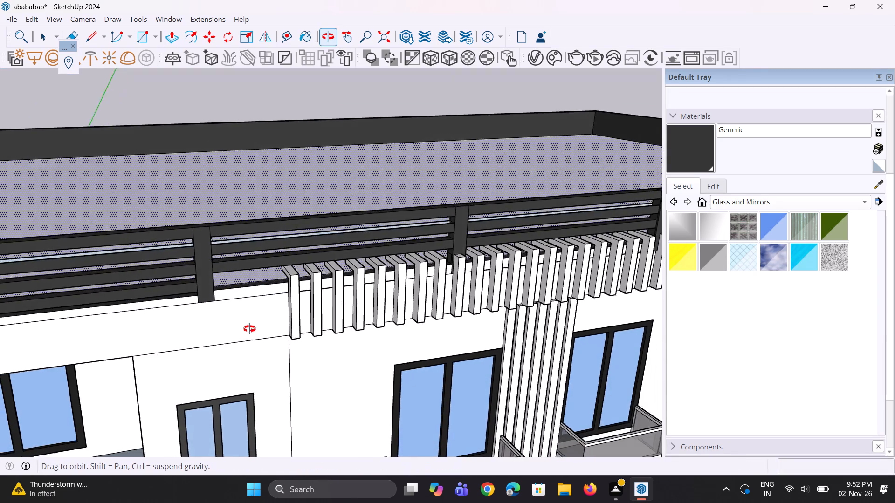
pyautogui.moveTo(249, 329); pyautogui.dragTo(258, 381, button='middle')
pyautogui.scroll(13, 248, 298)
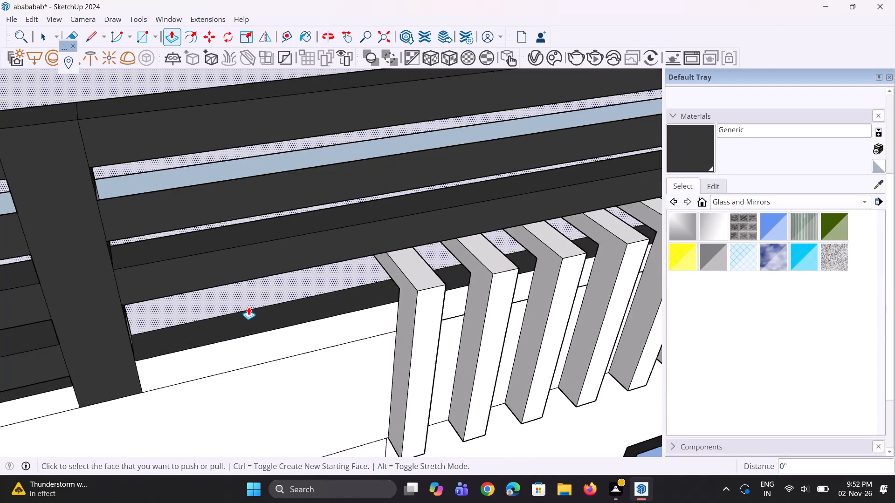
pyautogui.scroll(2, 248, 307)
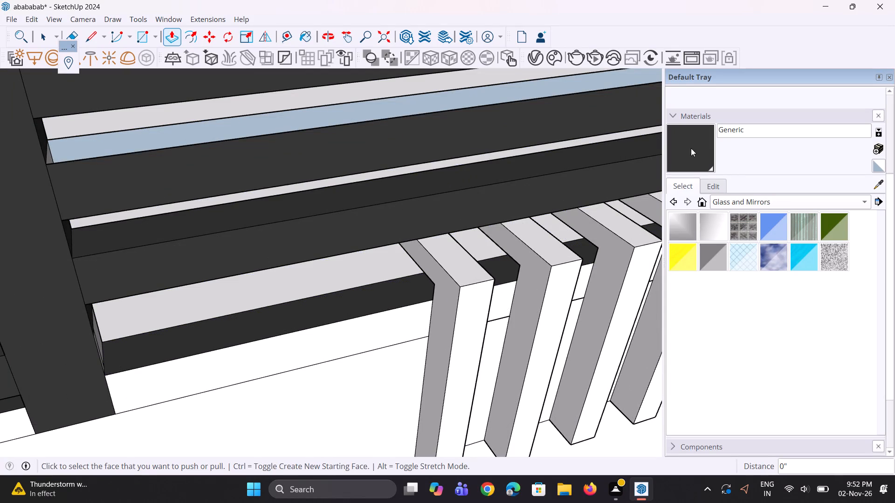
pyautogui.click(691, 148)
pyautogui.click(354, 311)
pyautogui.click(354, 336)
pyautogui.click(319, 280)
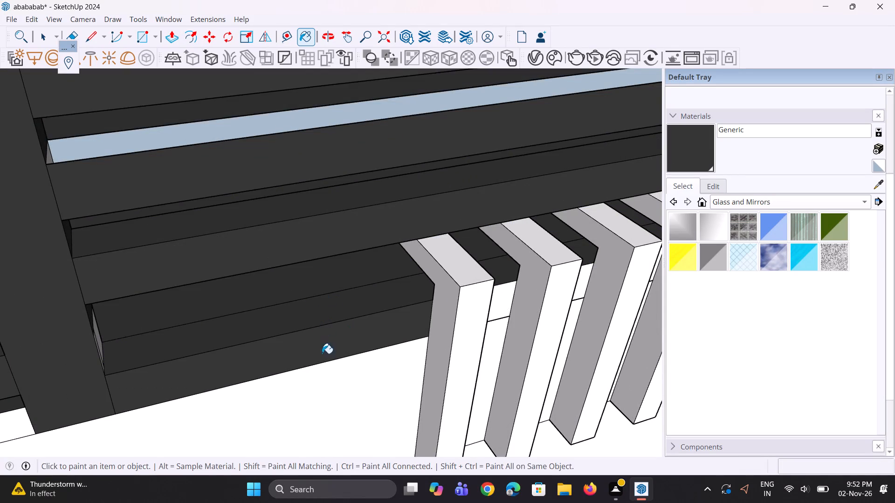
# Paint the remaining white front fascia beyond the other end of the white blocks with the Generic material.
pyautogui.scroll(1, 320, 353)
pyautogui.moveTo(320, 352); pyautogui.dragTo(309, 258, button='middle')
pyautogui.scroll(-11, 310, 258)
pyautogui.moveTo(296, 279); pyautogui.dragTo(280, 195, button='middle')
pyautogui.scroll(2, 225, 256)
pyautogui.click(190, 251)
pyautogui.click(243, 297)
# Paint the white fascia in the first gaps between the white blocks with the dark Generic material, starting beside the already painted fascia.
pyautogui.scroll(-5, 143, 244)
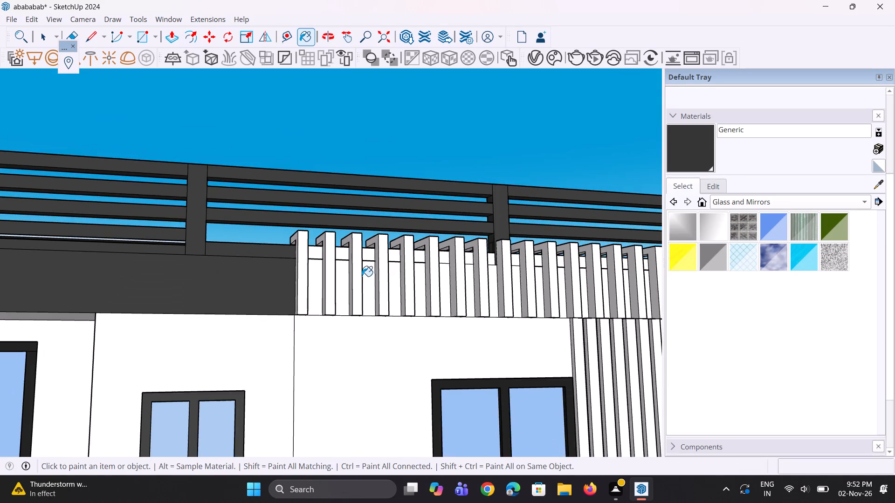
pyautogui.scroll(4, 360, 276)
pyautogui.scroll(2, 308, 252)
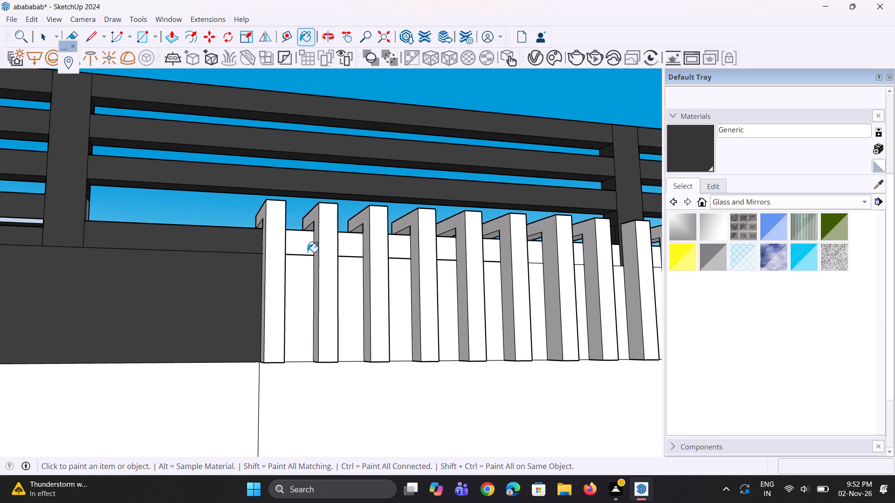
pyautogui.scroll(-10, 208, 236)
pyautogui.scroll(-5, 117, 316)
pyautogui.scroll(-4, 189, 299)
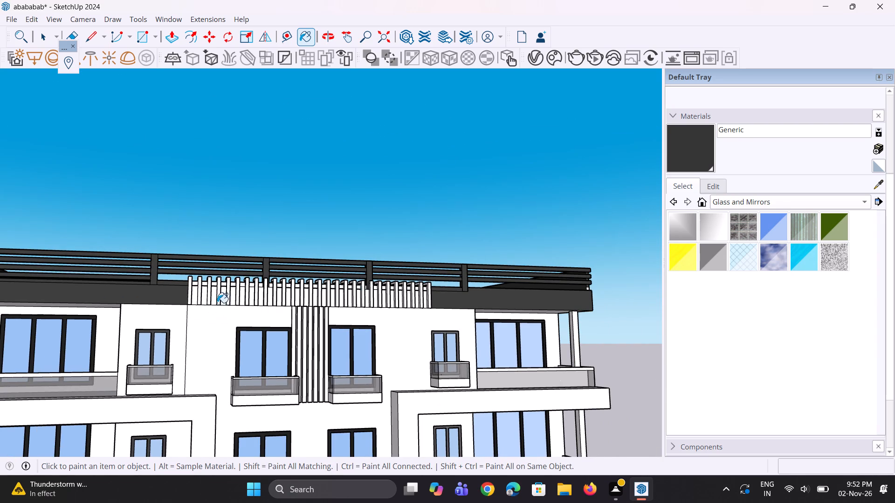
pyautogui.scroll(11, 187, 303)
pyautogui.click(209, 294)
pyautogui.click(244, 284)
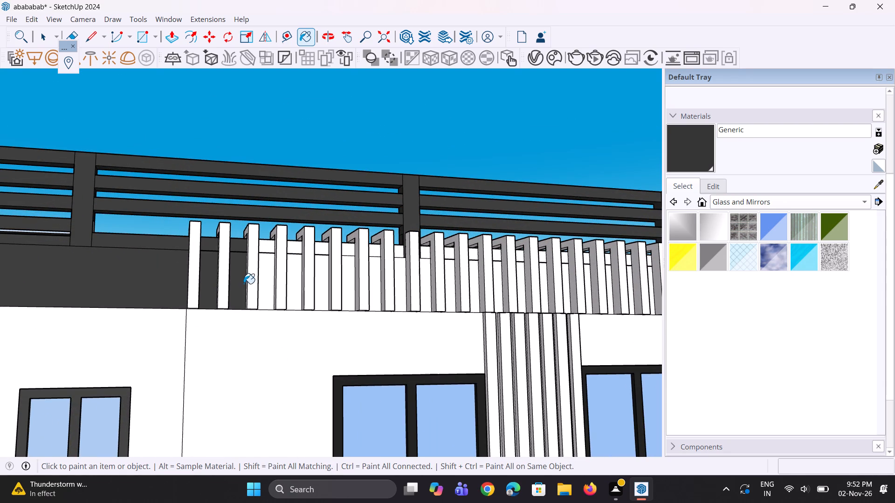
pyautogui.click(262, 283)
pyautogui.scroll(-4, 161, 264)
pyautogui.scroll(2, 267, 277)
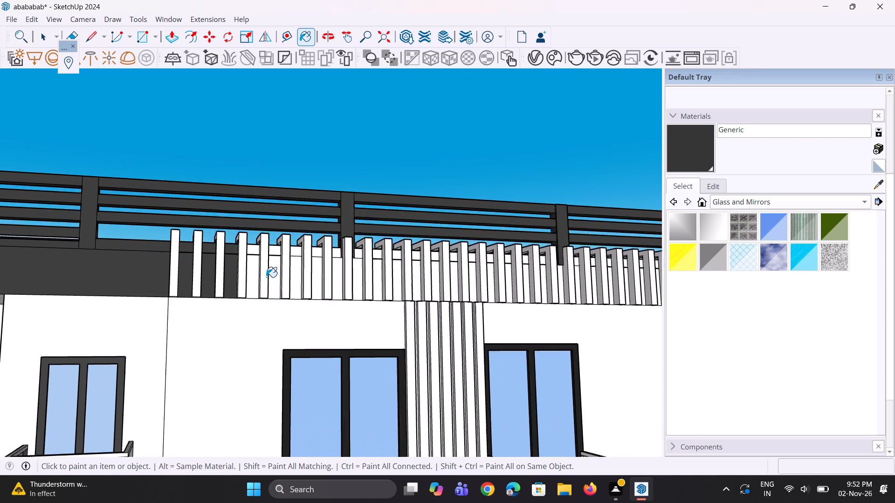
pyautogui.scroll(1, 266, 277)
pyautogui.click(251, 287)
pyautogui.click(281, 284)
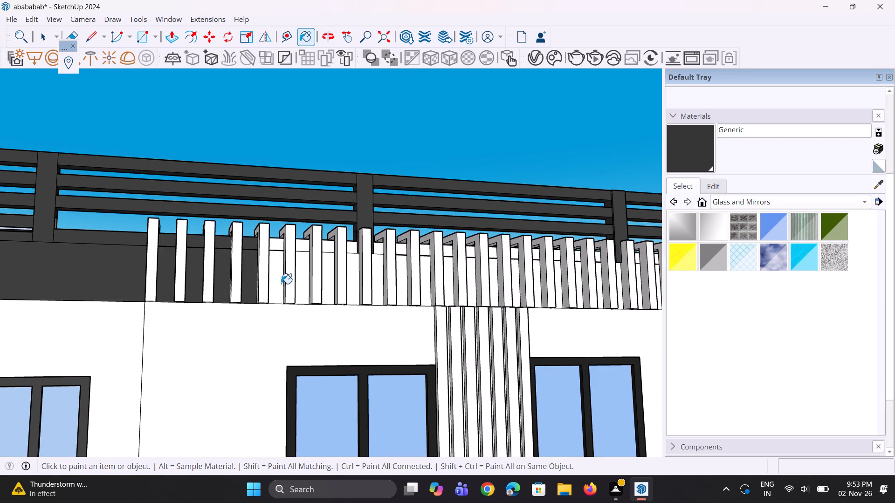
# Continue painting the fascia and the strip above it between the white blocks with Generic, up to the first railing post behind them.
pyautogui.scroll(-5, 76, 326)
pyautogui.scroll(3, 212, 301)
pyautogui.click(228, 292)
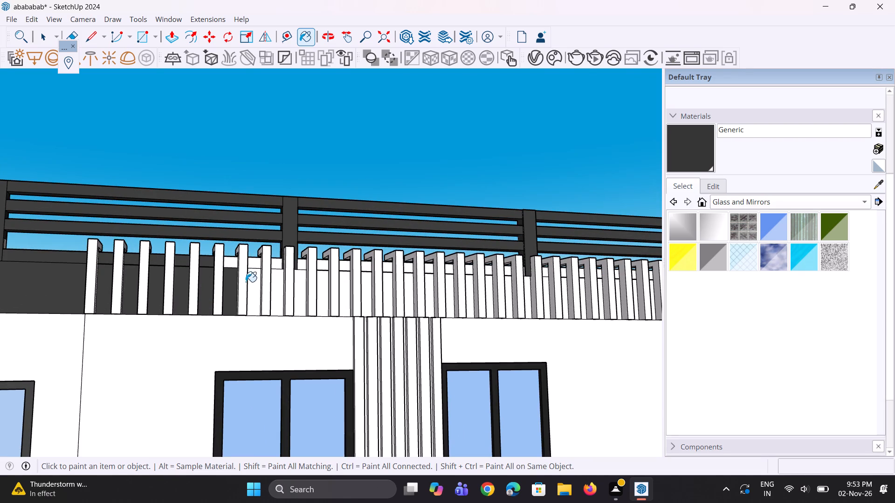
pyautogui.click(248, 280)
pyautogui.scroll(3, 257, 267)
pyautogui.click(253, 266)
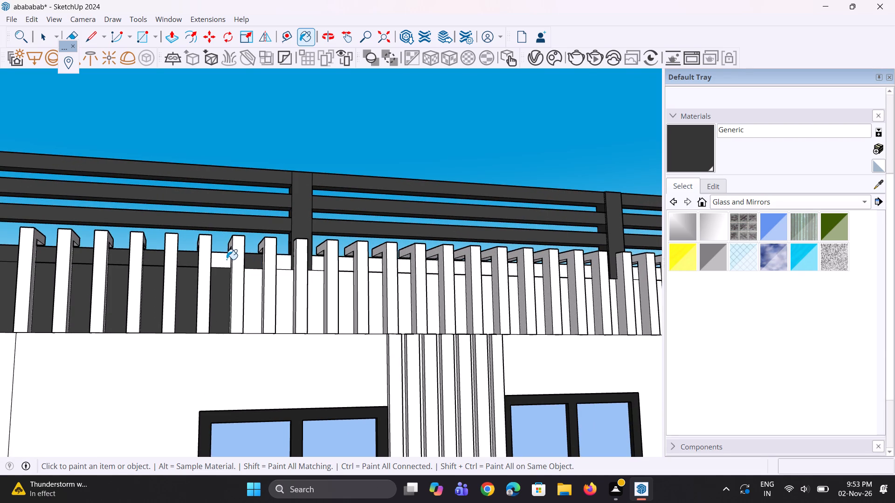
pyautogui.click(227, 259)
pyautogui.click(256, 284)
pyautogui.click(281, 266)
pyautogui.click(285, 280)
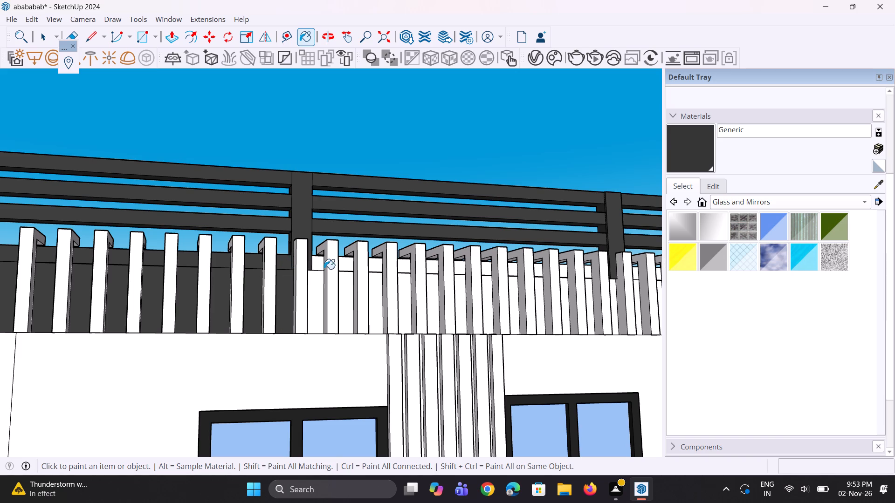
# Paint the white fascia and upper strip in the gaps past that railing post with Generic, up to about the middle of the block row.
pyautogui.click(317, 268)
pyautogui.click(315, 289)
pyautogui.click(347, 266)
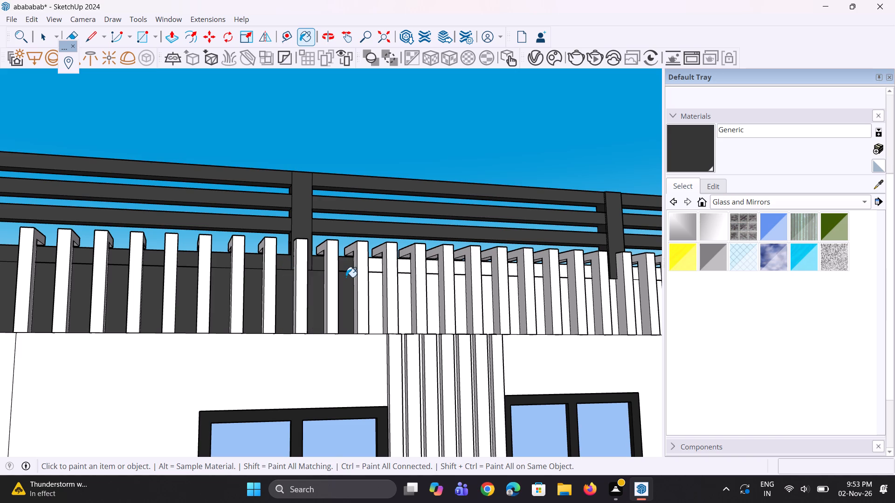
pyautogui.click(346, 277)
pyautogui.click(372, 273)
pyautogui.click(373, 270)
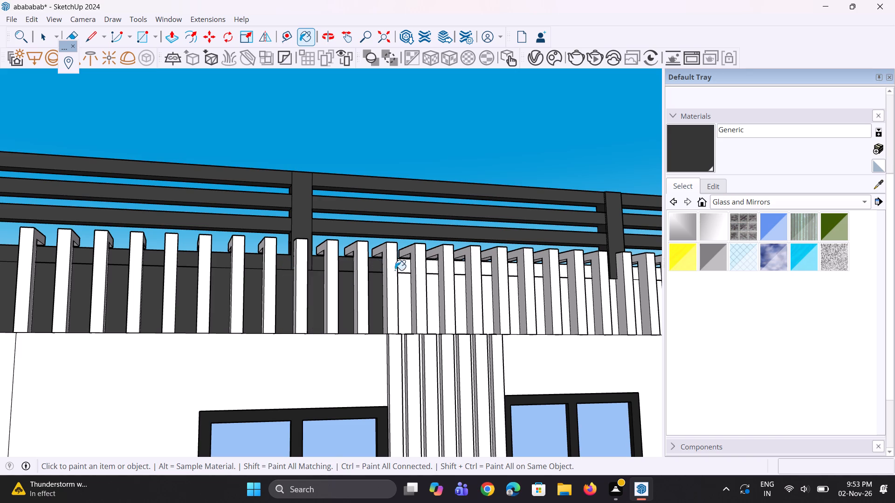
pyautogui.click(401, 270)
pyautogui.click(431, 270)
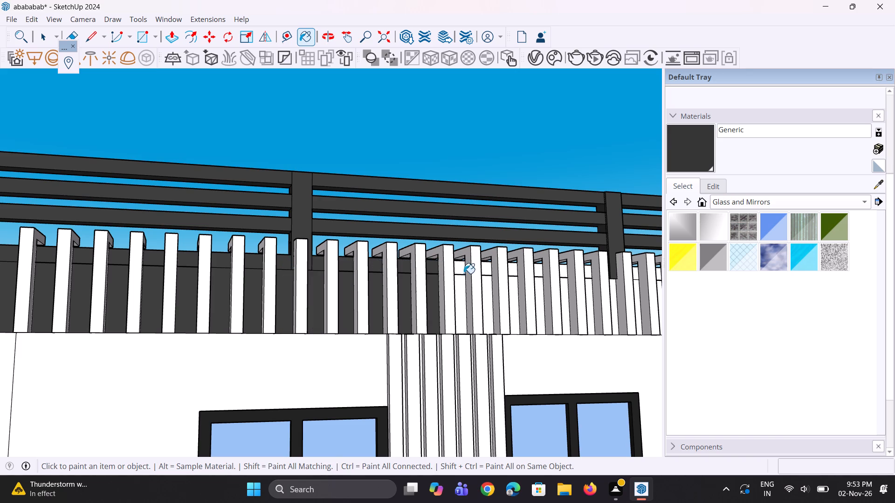
pyautogui.click(454, 268)
pyautogui.click(457, 268)
pyautogui.click(485, 274)
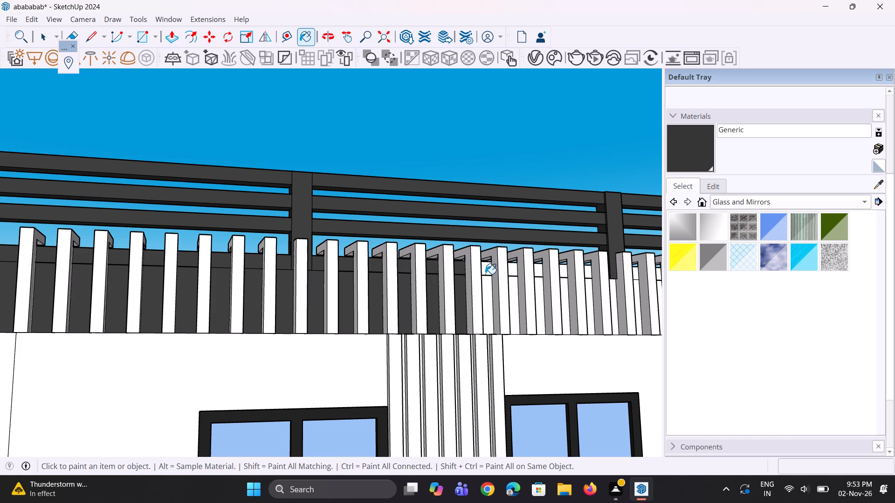
# Paint the gaps from the middle of the block row to the next railing post, including the area beneath the post, with Generic.
pyautogui.scroll(-10, 245, 292)
pyautogui.moveTo(407, 276); pyautogui.dragTo(371, 291, button='middle')
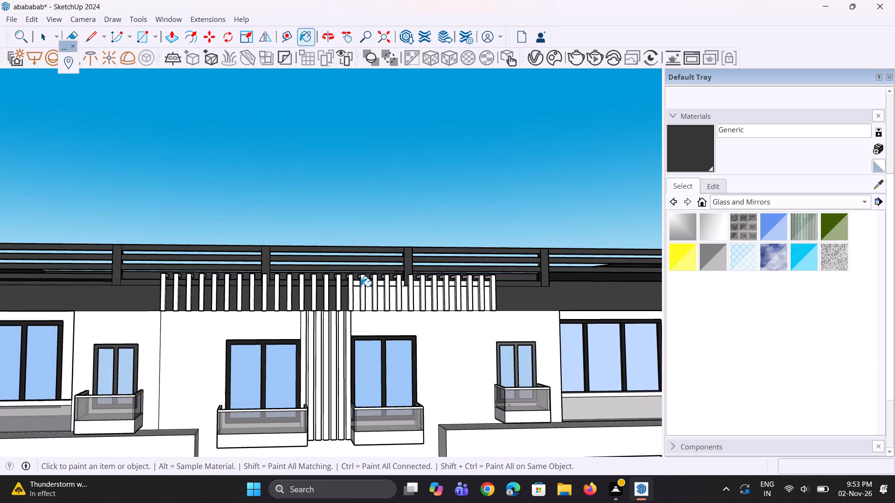
pyautogui.scroll(10, 361, 286)
pyautogui.click(351, 284)
pyautogui.click(385, 284)
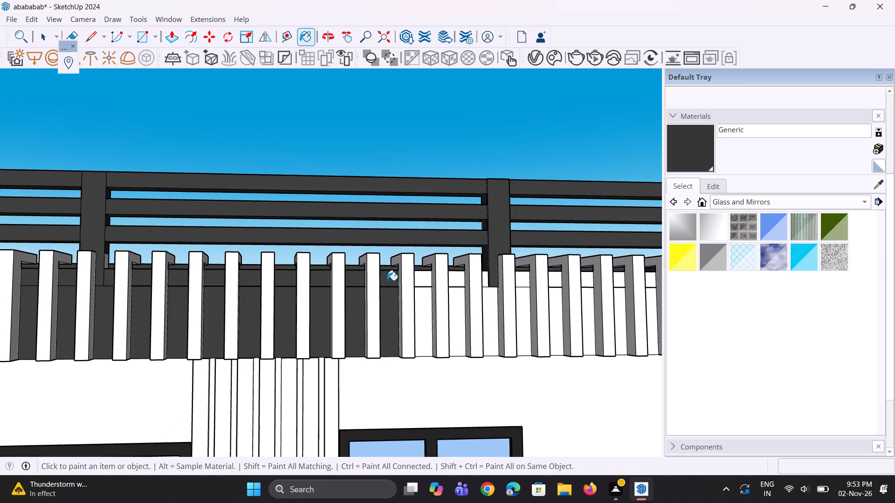
pyautogui.click(422, 282)
pyautogui.click(454, 279)
pyautogui.scroll(-4, 348, 286)
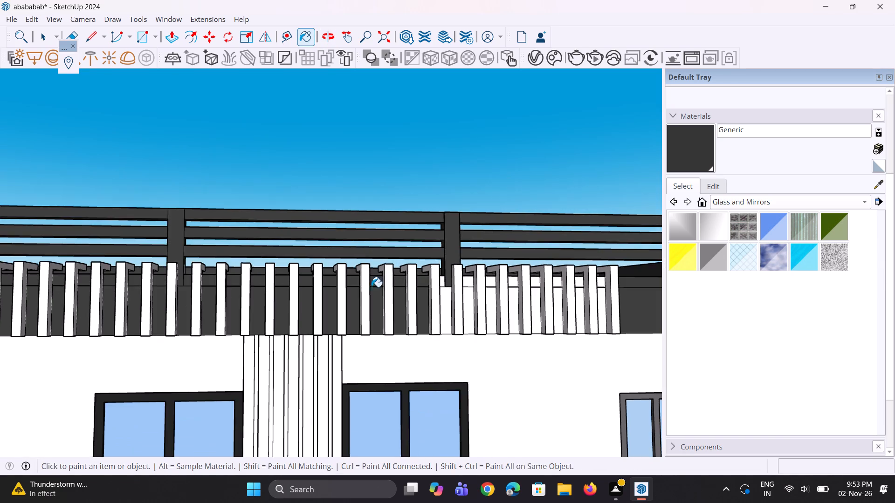
pyautogui.scroll(6, 435, 308)
pyautogui.click(448, 273)
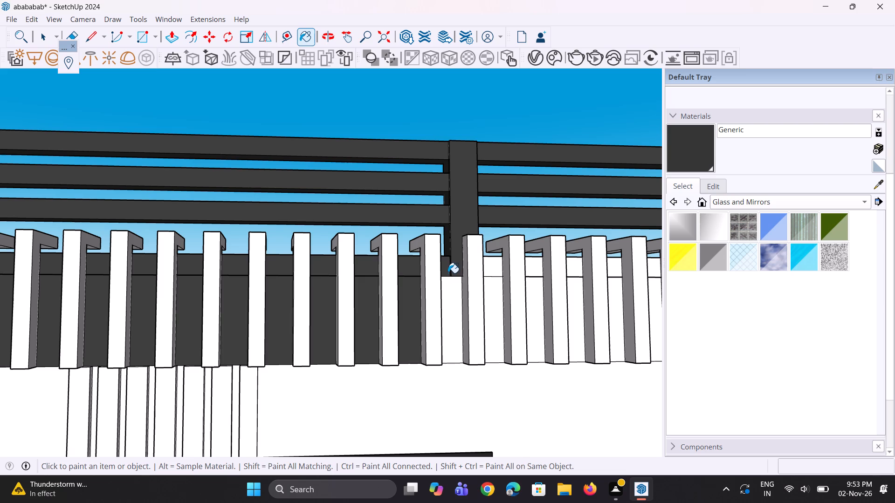
pyautogui.click(445, 285)
# Paint the remaining white fascia and upper strip between the blocks past that post with Generic, through to the last block.
pyautogui.click(492, 270)
pyautogui.click(494, 275)
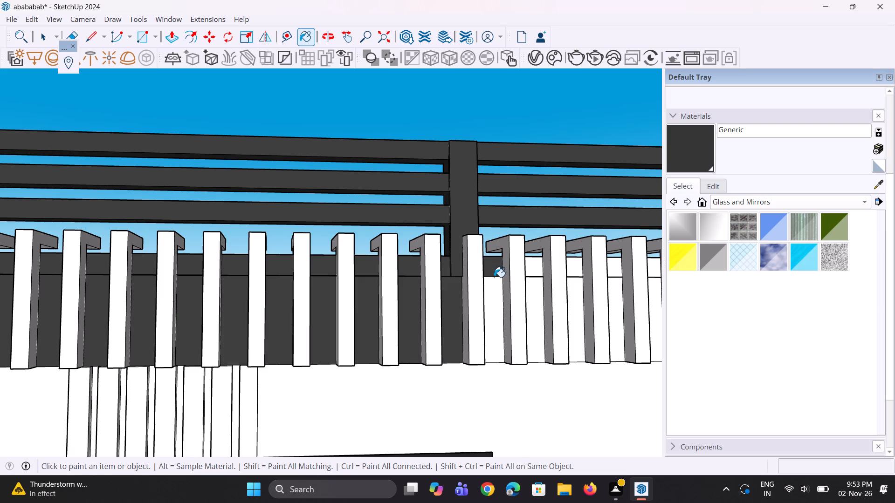
pyautogui.click(490, 290)
pyautogui.click(525, 271)
pyautogui.click(531, 273)
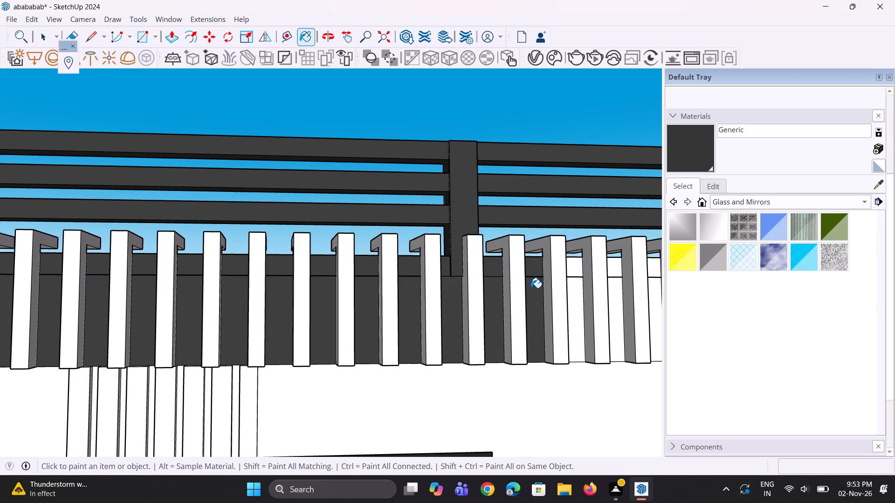
pyautogui.click(532, 293)
pyautogui.click(569, 276)
pyautogui.scroll(-4, 273, 345)
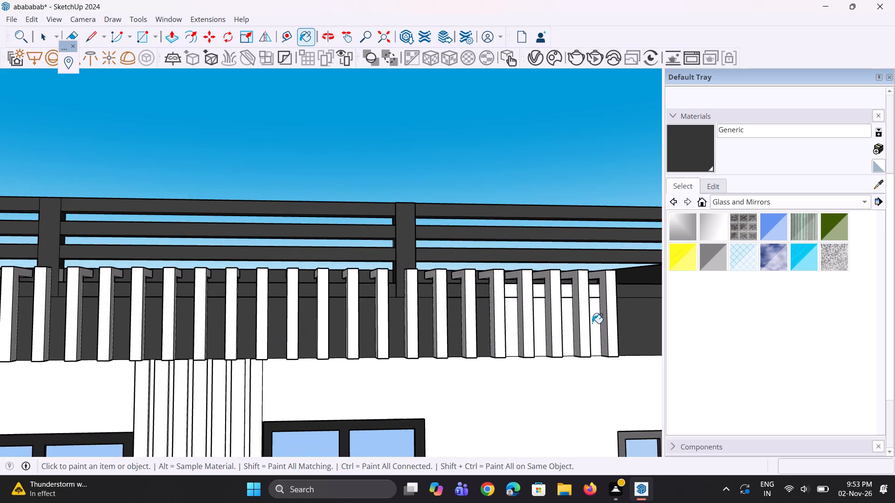
pyautogui.scroll(5, 592, 323)
pyautogui.click(595, 285)
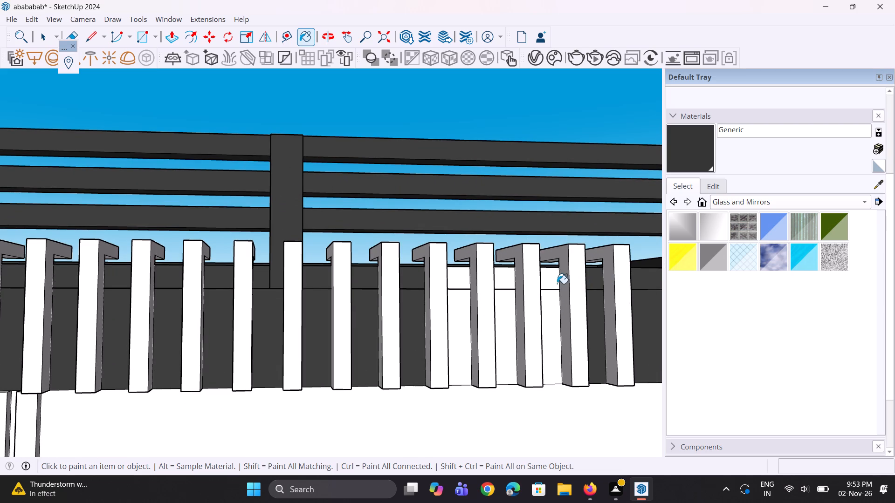
pyautogui.click(550, 285)
pyautogui.click(511, 288)
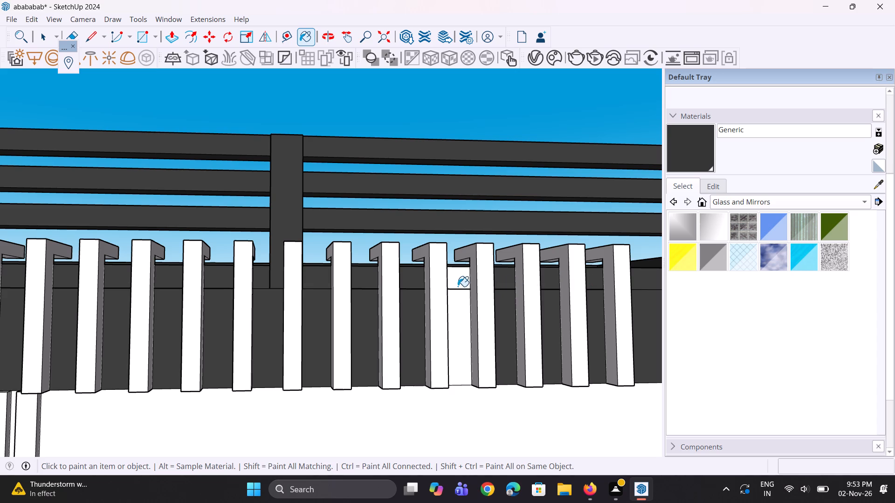
pyautogui.click(455, 285)
# Paint the light blue strips showing through the railing's top gap above the row of white blocks with the Generic material.
pyautogui.scroll(-6, 449, 336)
pyautogui.moveTo(449, 321); pyautogui.dragTo(438, 369, button='middle')
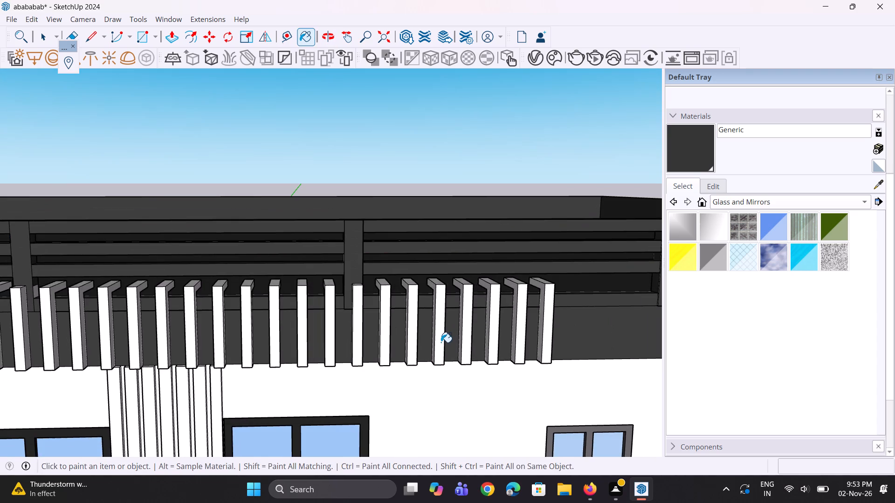
pyautogui.scroll(-5, 441, 342)
pyautogui.scroll(4, 501, 311)
pyautogui.scroll(3, 567, 326)
pyautogui.scroll(1, 447, 311)
pyautogui.moveTo(446, 311); pyautogui.dragTo(454, 316, button='middle')
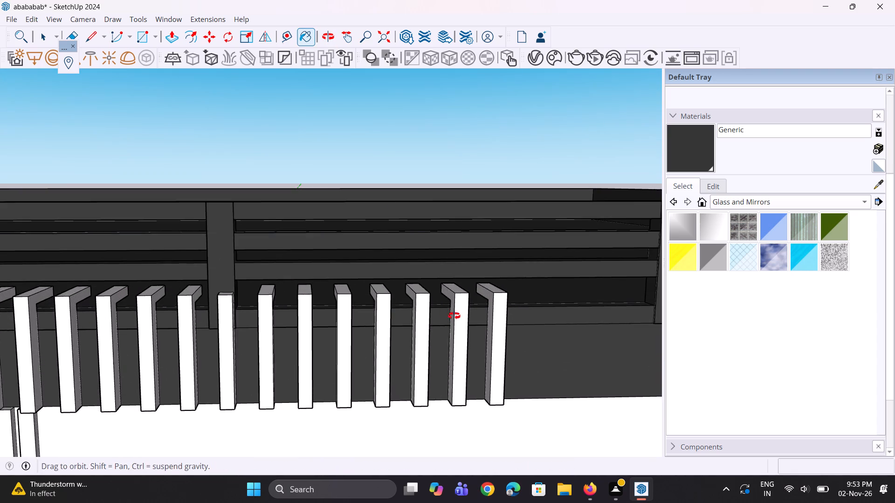
pyautogui.moveTo(454, 316); pyautogui.dragTo(542, 345, button='middle')
pyautogui.scroll(-5, 531, 325)
pyautogui.moveTo(440, 288); pyautogui.dragTo(421, 345, button='middle')
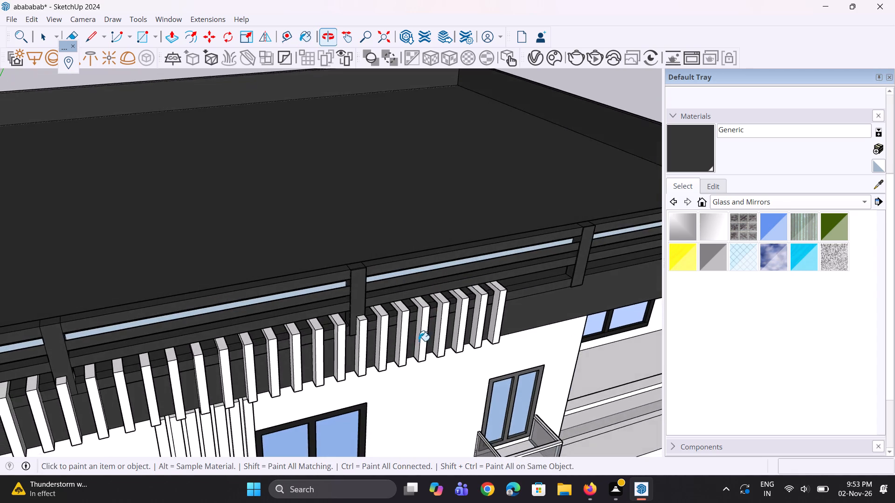
pyautogui.scroll(6, 374, 259)
pyautogui.click(383, 287)
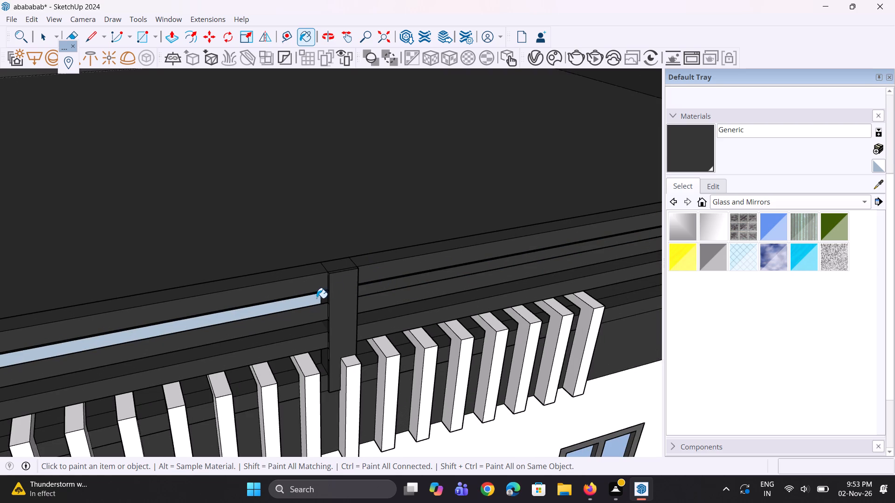
pyautogui.click(314, 299)
pyautogui.scroll(-6, 411, 307)
pyautogui.scroll(-4, 448, 300)
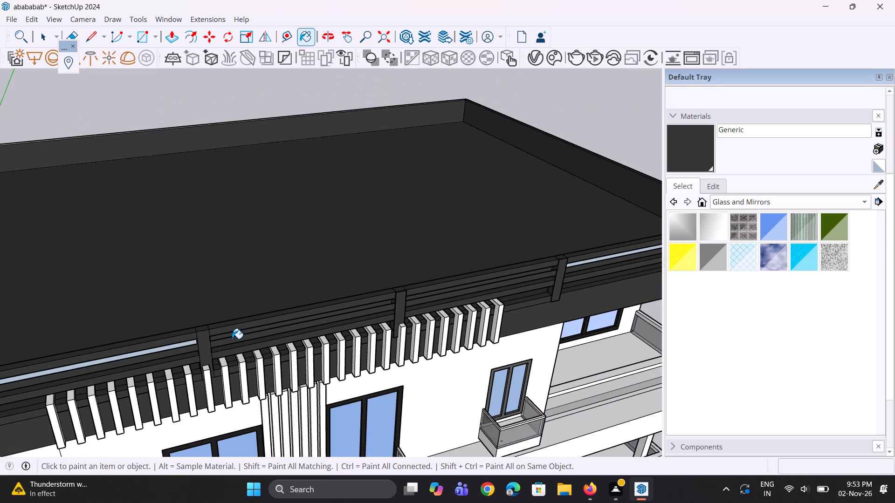
pyautogui.scroll(7, 189, 344)
pyautogui.click(193, 343)
# Paint the remaining light blue strips in the railing's top gap, beyond both ends of the white blocks, with Generic.
pyautogui.scroll(-6, 255, 325)
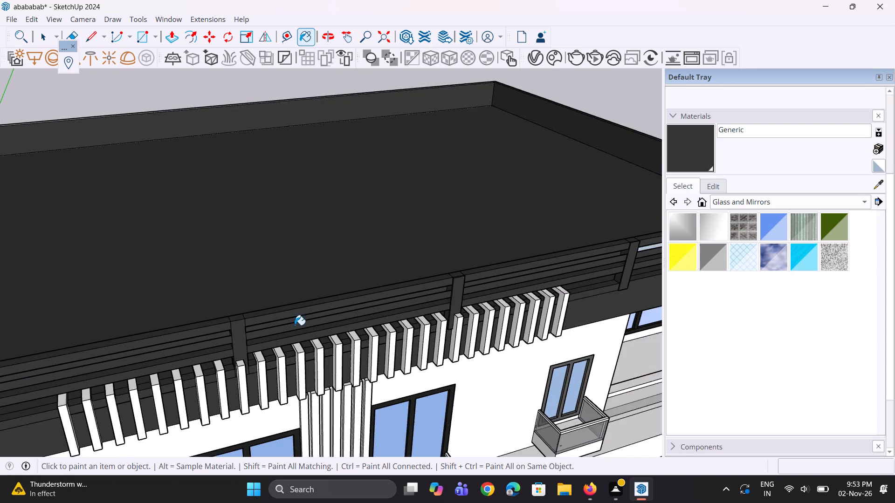
pyautogui.scroll(-5, 295, 325)
pyautogui.scroll(-1, 240, 331)
pyautogui.scroll(8, 73, 376)
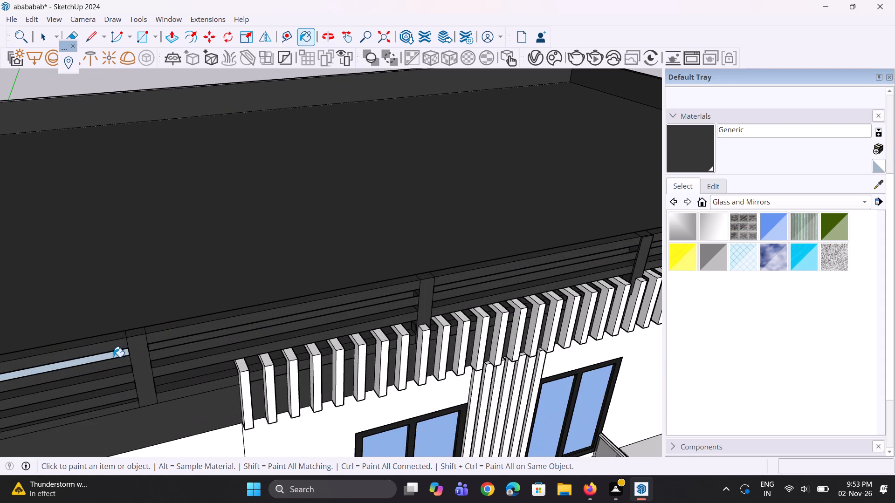
pyautogui.click(113, 357)
pyautogui.scroll(-11, 117, 358)
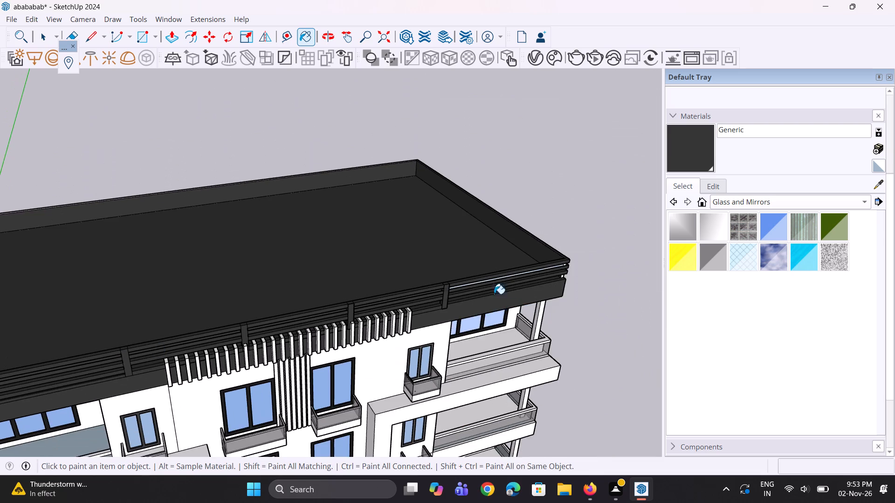
pyautogui.scroll(11, 491, 288)
pyautogui.click(484, 275)
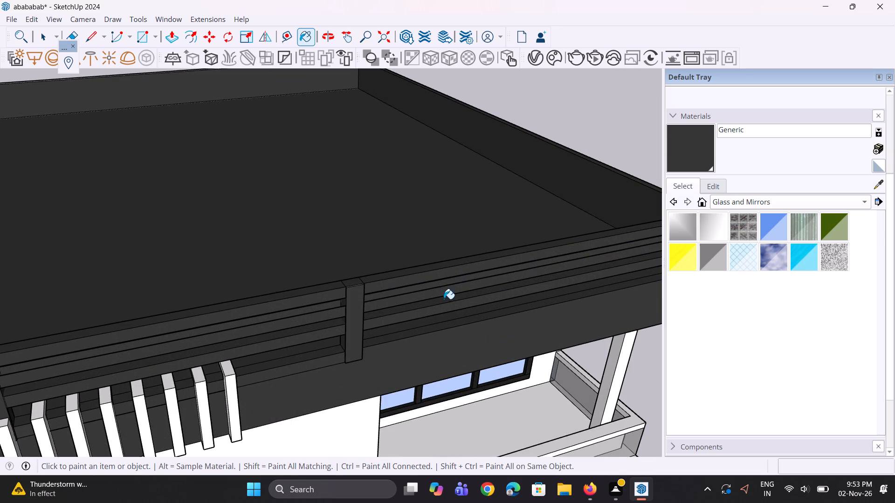
# Paint the small white patch at the foot of the railing's corner and the white side fascia around the corner with Generic.
pyautogui.moveTo(442, 299); pyautogui.dragTo(351, 194, button='middle')
pyautogui.scroll(-10, 275, 257)
pyautogui.moveTo(476, 288); pyautogui.dragTo(363, 313, button='middle')
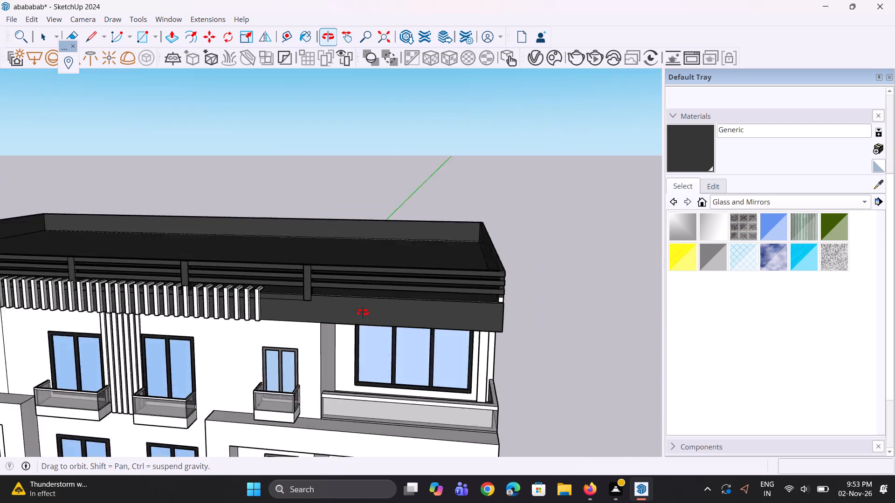
pyautogui.moveTo(363, 313); pyautogui.dragTo(254, 281, button='middle')
pyautogui.scroll(10, 459, 332)
pyautogui.click(459, 299)
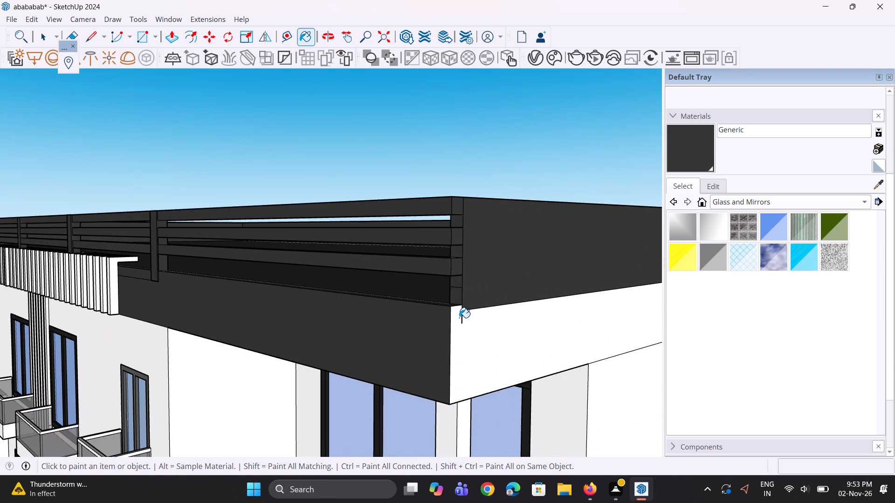
pyautogui.click(459, 326)
# Erase the short stray edge hanging below the railing's corner on the side fascia.
pyautogui.scroll(7, 464, 331)
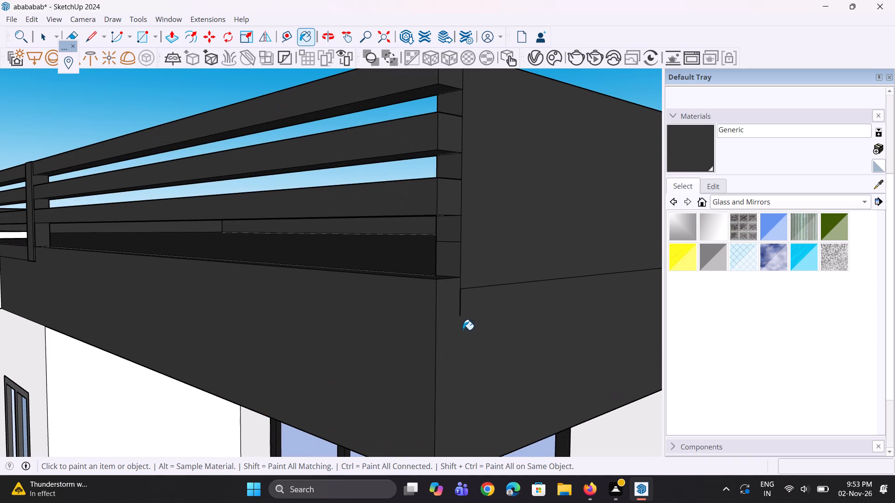
pyautogui.press('e')
pyautogui.moveTo(465, 315); pyautogui.dragTo(459, 312)
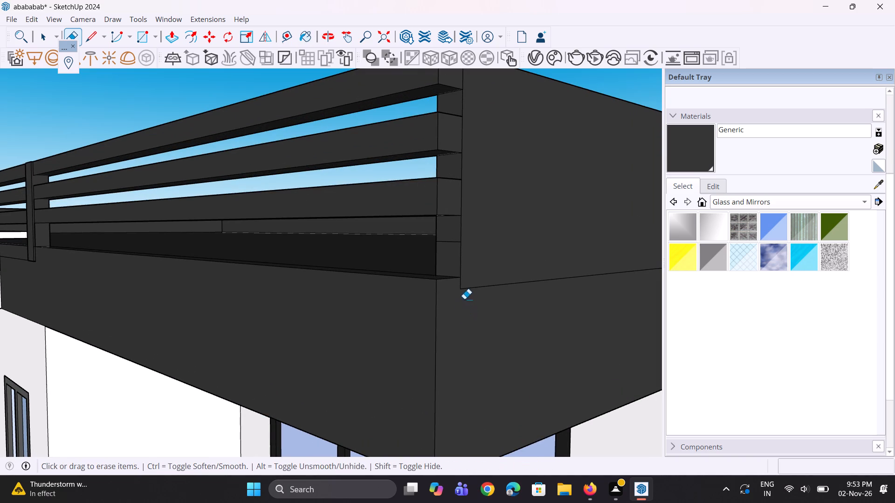
# Paint the small white face on top of the railing slat's corner end with the dark Generic material.
pyautogui.moveTo(461, 314); pyautogui.dragTo(475, 381, button='middle')
pyautogui.scroll(-6, 488, 369)
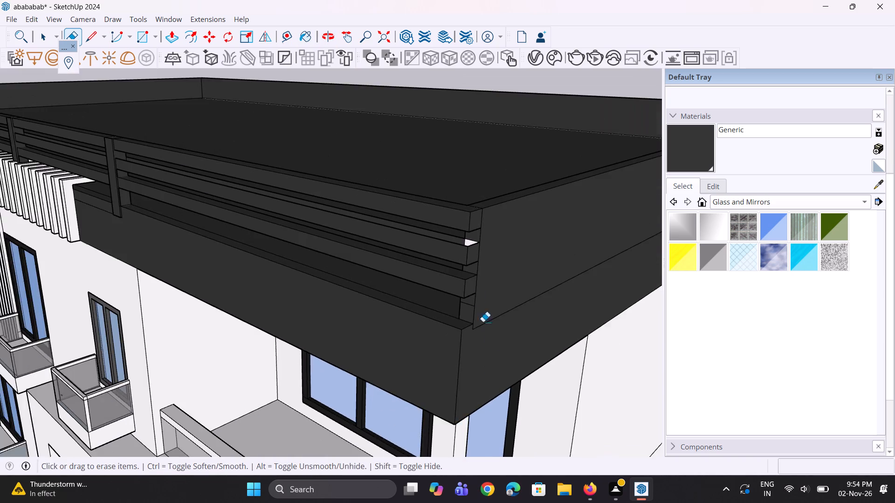
pyautogui.scroll(9, 470, 292)
pyautogui.click(471, 314)
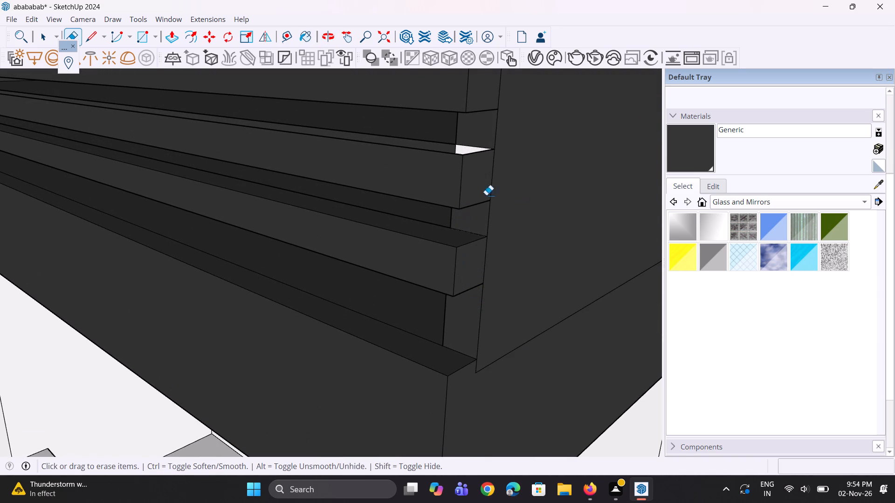
pyautogui.click(700, 158)
pyautogui.scroll(3, 528, 154)
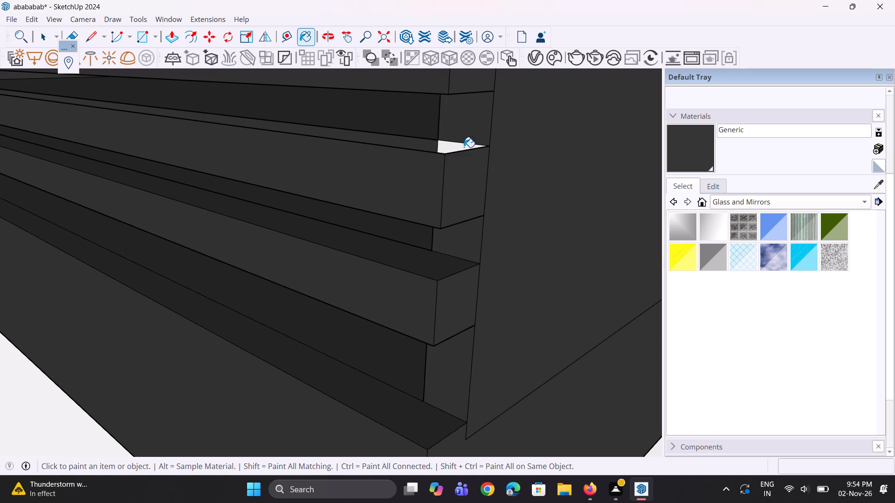
pyautogui.click(464, 147)
# Erase the stray edges around the newly painted patch at the railing slat's corner end.
pyautogui.press('e')
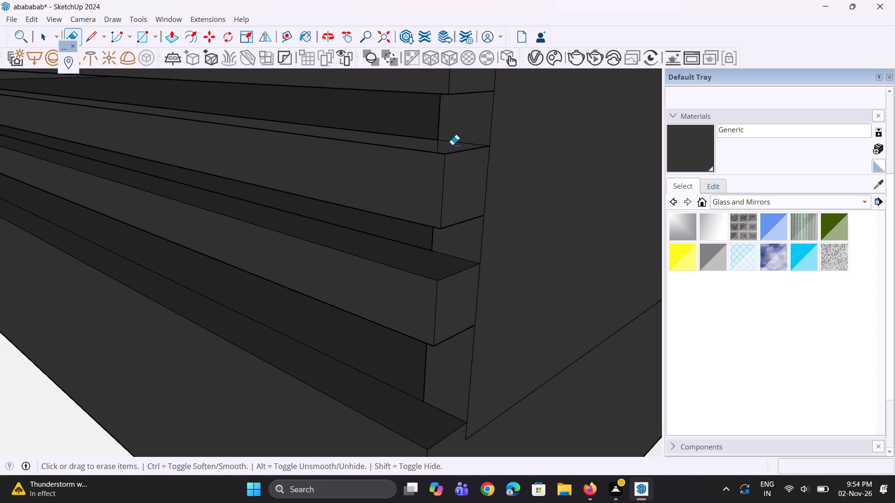
pyautogui.click(452, 145)
pyautogui.doubleClick(453, 144)
pyautogui.scroll(-3, 454, 180)
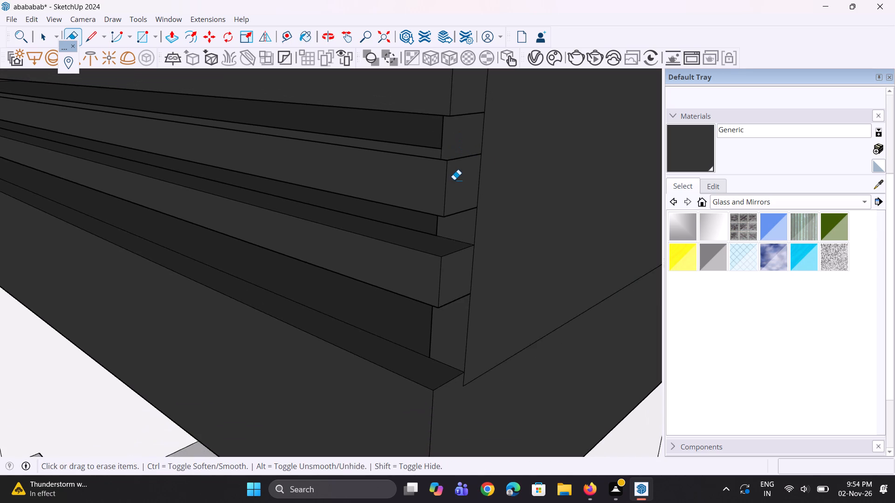
# Erase the horizontal seam on the fascia between the corner-side railing post and the nearest white block.
pyautogui.moveTo(454, 180); pyautogui.dragTo(456, 155, button='middle')
pyautogui.scroll(-5, 463, 272)
pyautogui.moveTo(388, 280); pyautogui.dragTo(408, 231, button='middle')
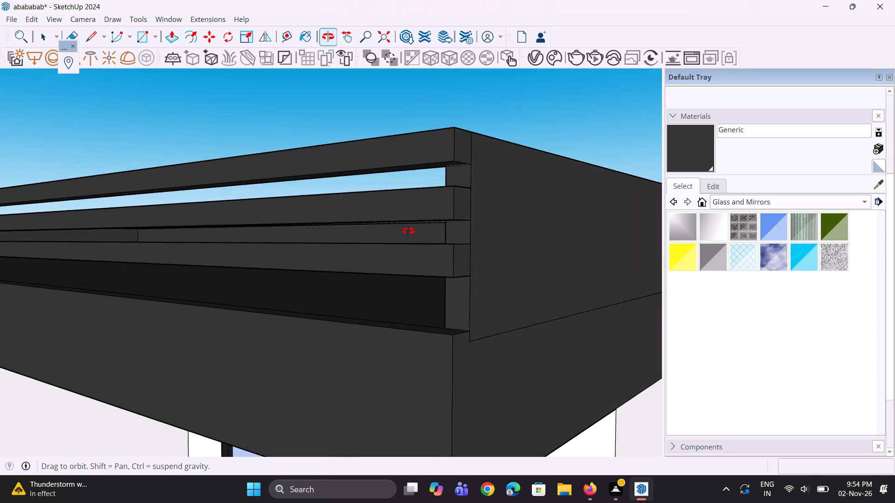
pyautogui.moveTo(408, 231); pyautogui.dragTo(504, 259, button='middle')
pyautogui.scroll(-5, 483, 334)
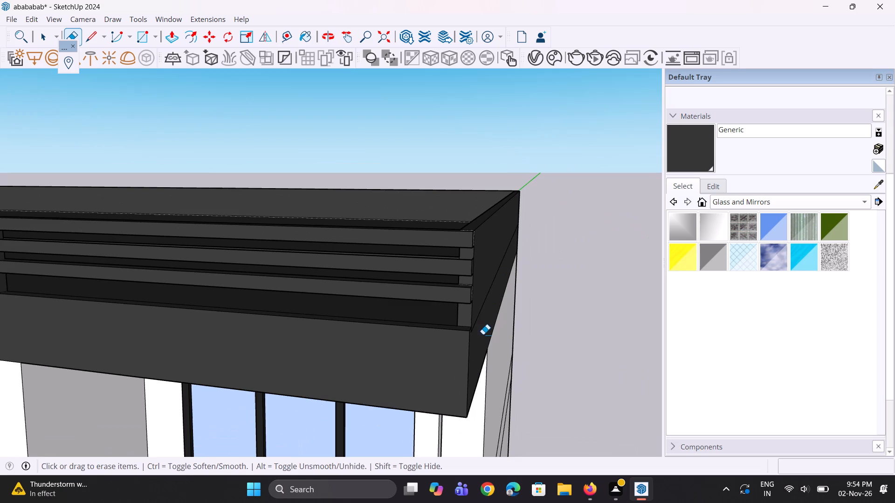
pyautogui.moveTo(290, 268); pyautogui.dragTo(445, 258, button='middle')
pyautogui.scroll(1, 448, 257)
pyautogui.scroll(-10, 493, 254)
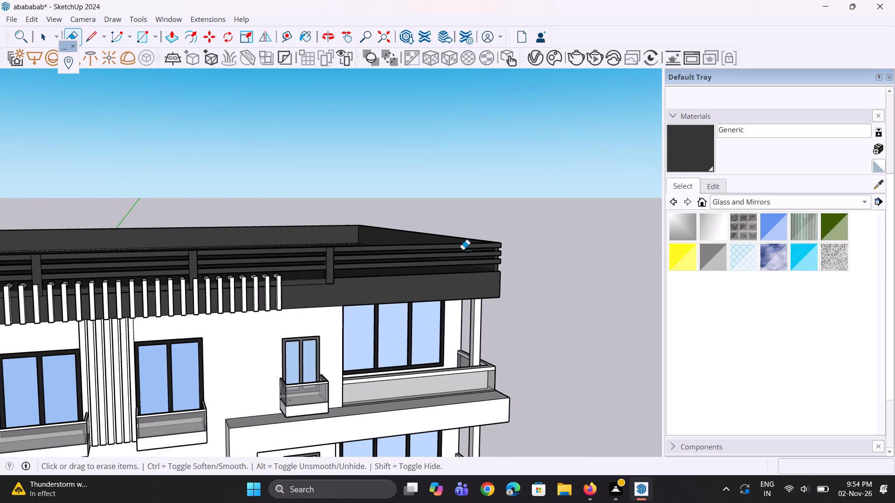
pyautogui.scroll(4, 264, 286)
pyautogui.scroll(13, 318, 279)
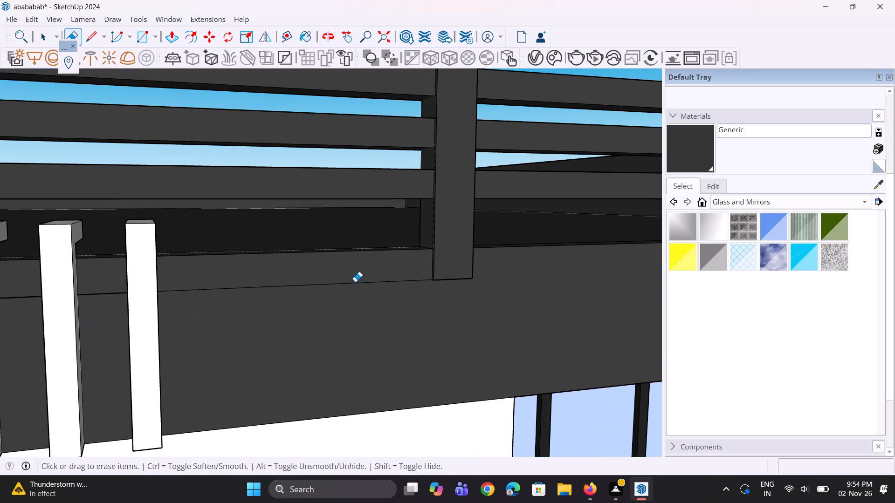
pyautogui.click(355, 282)
# Erase the fascia seam segments in the gaps between the first white blocks, working from the end block toward the second railing post.
pyautogui.scroll(-5, 391, 299)
pyautogui.scroll(3, 256, 299)
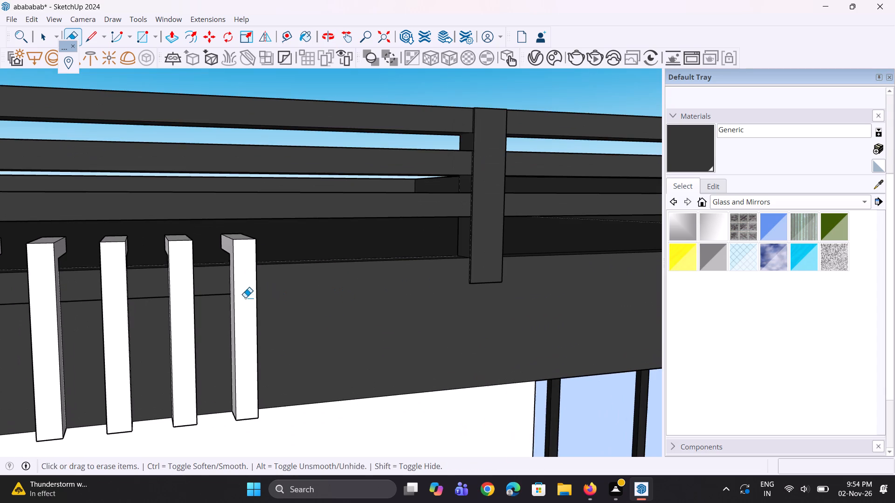
pyautogui.moveTo(214, 291); pyautogui.dragTo(218, 297)
pyautogui.moveTo(151, 295); pyautogui.dragTo(154, 306)
pyautogui.scroll(-5, 430, 331)
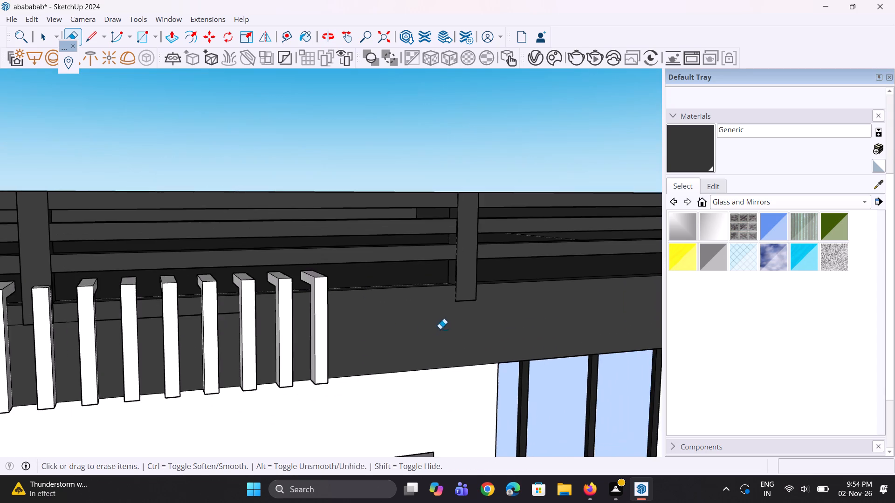
pyautogui.scroll(-5, 443, 326)
pyautogui.scroll(5, 283, 347)
pyautogui.scroll(4, 321, 312)
pyautogui.moveTo(342, 293); pyautogui.dragTo(343, 307)
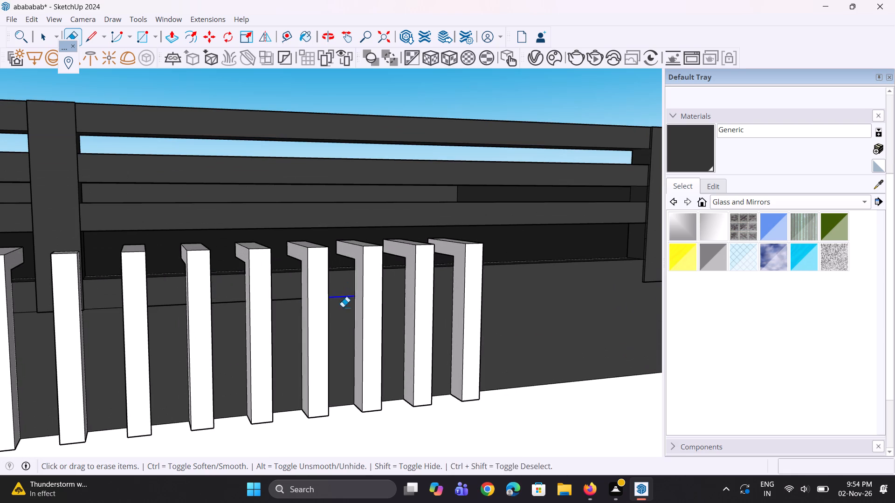
pyautogui.moveTo(291, 295); pyautogui.dragTo(291, 316)
pyautogui.moveTo(222, 299); pyautogui.dragTo(225, 313)
# Erase the fascia seam segments between the white blocks on both sides of the second railing post.
pyautogui.scroll(-5, 441, 333)
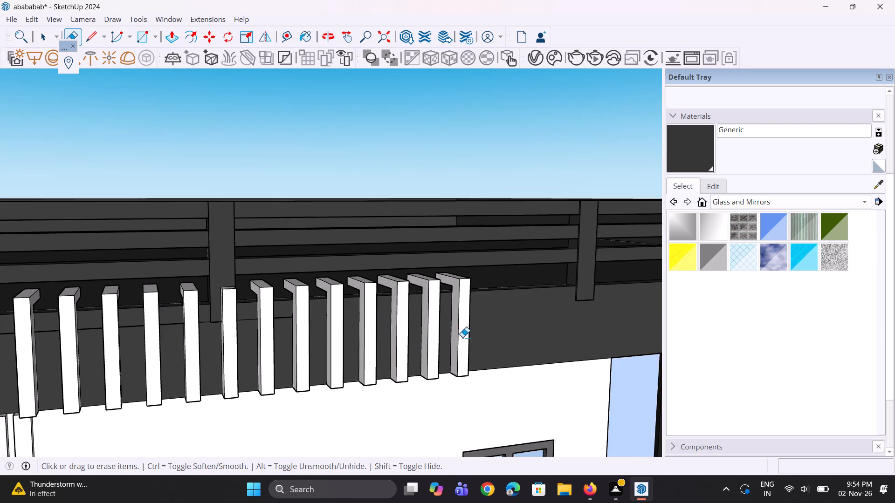
pyautogui.scroll(7, 308, 335)
pyautogui.moveTo(274, 306); pyautogui.dragTo(274, 328)
pyautogui.moveTo(202, 310); pyautogui.dragTo(200, 326)
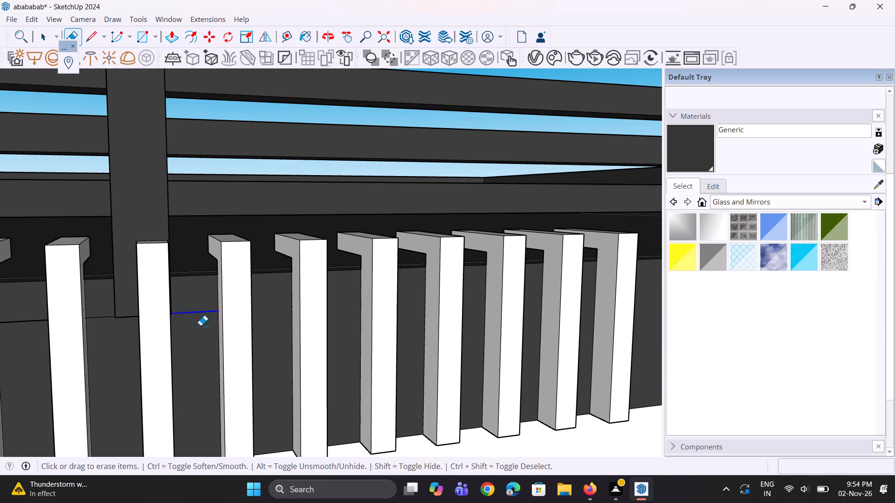
pyautogui.moveTo(200, 326); pyautogui.dragTo(202, 328)
pyautogui.scroll(-5, 441, 341)
pyautogui.scroll(3, 273, 357)
pyautogui.scroll(4, 227, 319)
pyautogui.moveTo(227, 308); pyautogui.dragTo(227, 326)
pyautogui.moveTo(146, 307); pyautogui.dragTo(174, 352)
# Erase the fascia seam in the next five gaps between white blocks, continuing away from the second railing post.
pyautogui.scroll(-5, 481, 326)
pyautogui.scroll(-5, 535, 325)
pyautogui.scroll(4, 315, 342)
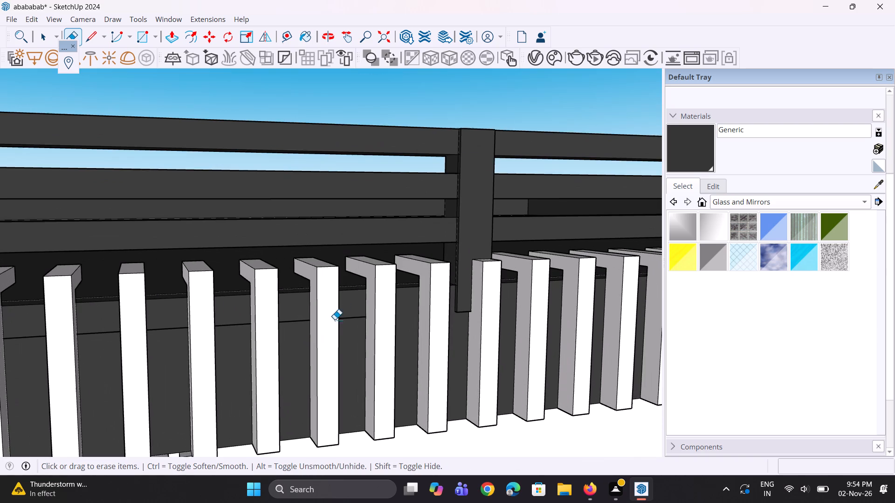
pyautogui.moveTo(346, 314); pyautogui.dragTo(347, 334)
pyautogui.moveTo(299, 322); pyautogui.dragTo(300, 333)
pyautogui.moveTo(238, 321); pyautogui.dragTo(237, 339)
pyautogui.moveTo(178, 328); pyautogui.dragTo(173, 346)
pyautogui.moveTo(104, 328); pyautogui.dragTo(103, 351)
# Erase the fascia seam segments between the white blocks up to the third railing post.
pyautogui.scroll(-5, 546, 338)
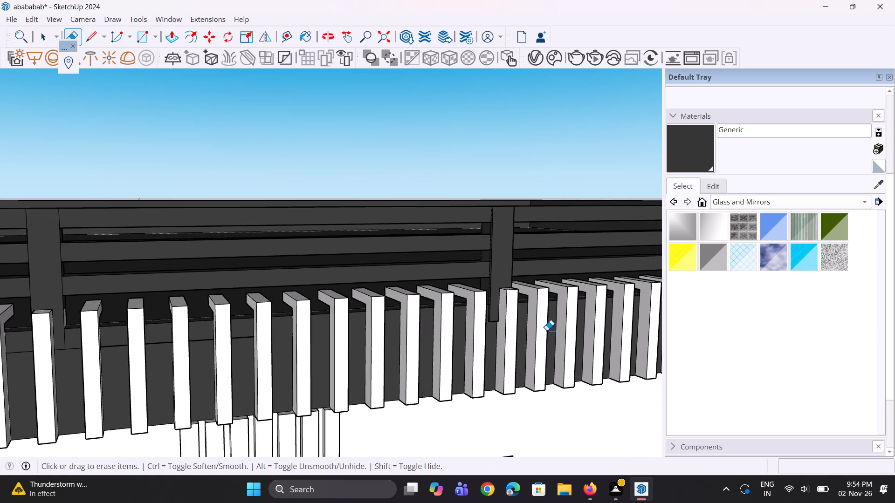
pyautogui.scroll(-5, 546, 330)
pyautogui.scroll(4, 336, 344)
pyautogui.scroll(4, 381, 328)
pyautogui.moveTo(379, 325); pyautogui.dragTo(379, 345)
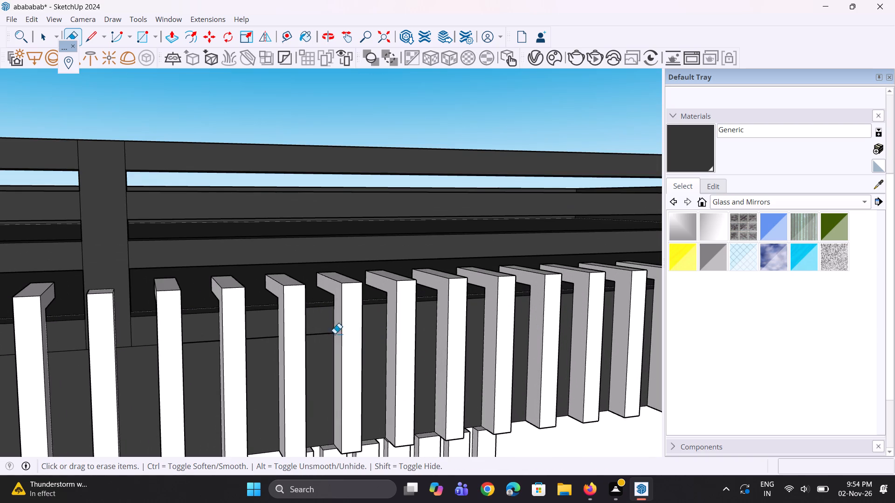
pyautogui.moveTo(323, 332); pyautogui.dragTo(322, 347)
pyautogui.moveTo(254, 333); pyautogui.dragTo(257, 350)
pyautogui.moveTo(213, 340); pyautogui.dragTo(208, 356)
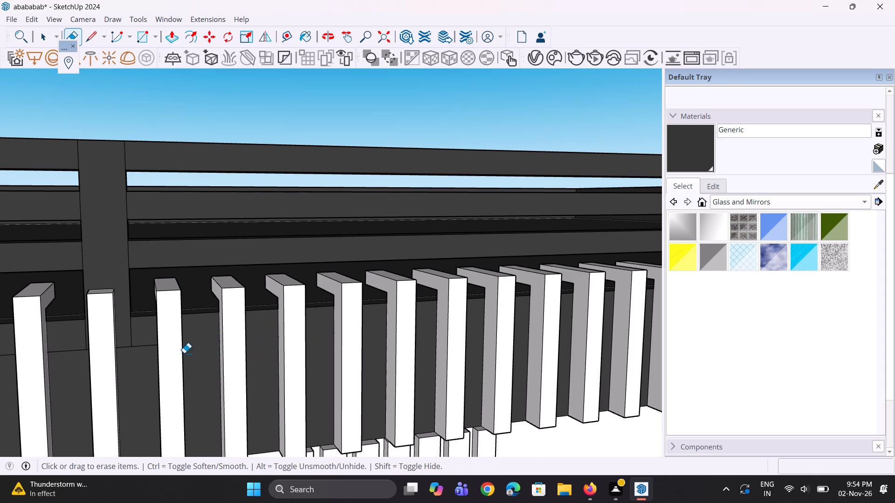
pyautogui.moveTo(148, 342); pyautogui.dragTo(139, 357)
# Erase the fascia seam segments in the first three gaps between white blocks past the third railing post.
pyautogui.scroll(-5, 591, 368)
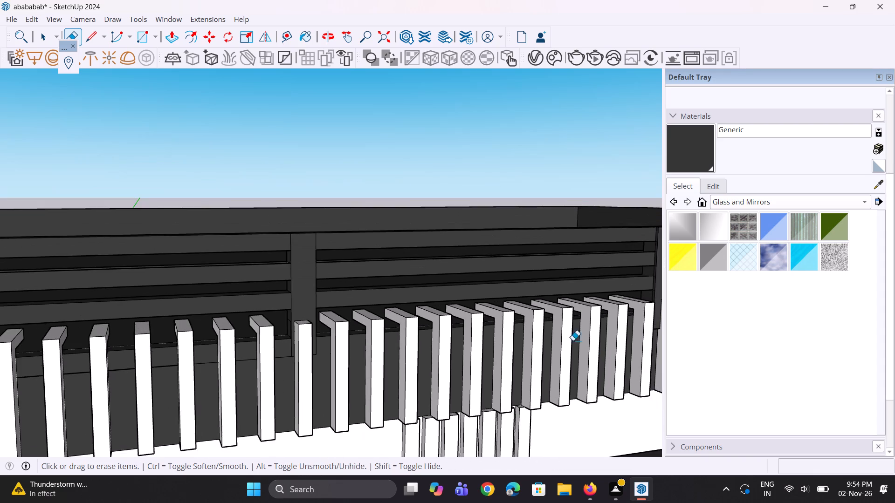
pyautogui.scroll(-4, 538, 348)
pyautogui.scroll(4, 417, 373)
pyautogui.scroll(7, 323, 339)
pyautogui.moveTo(349, 349); pyautogui.dragTo(348, 364)
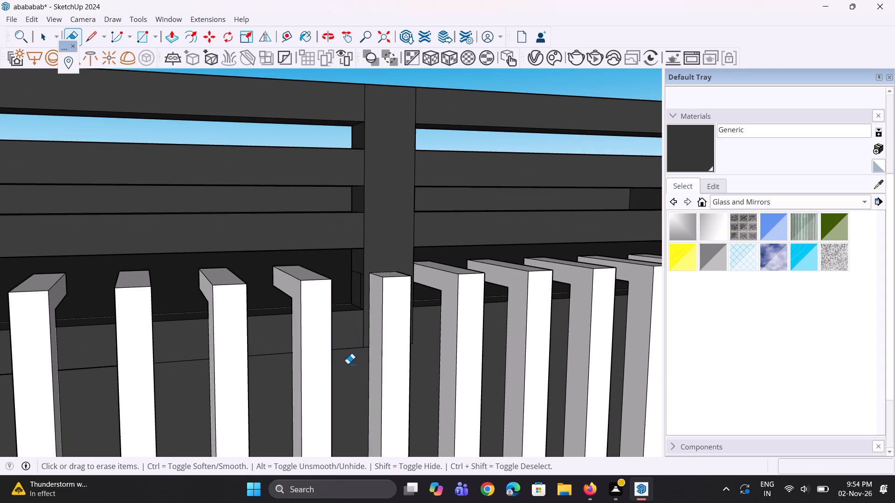
pyautogui.moveTo(348, 364); pyautogui.dragTo(348, 367)
pyautogui.click(285, 356)
pyautogui.moveTo(285, 350); pyautogui.dragTo(285, 358)
pyautogui.moveTo(194, 354); pyautogui.dragTo(194, 368)
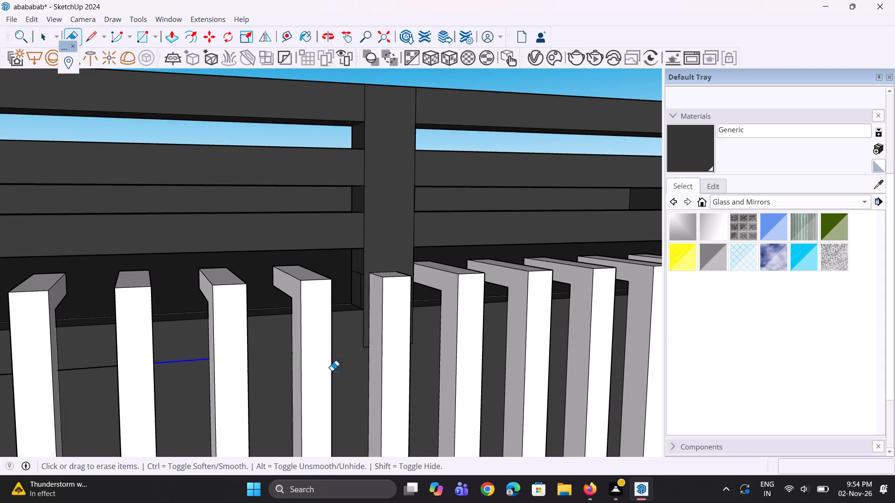
# Erase the fascia seam behind the remaining white blocks and between the last block and the fourth railing post.
pyautogui.scroll(-10, 455, 355)
pyautogui.scroll(4, 297, 370)
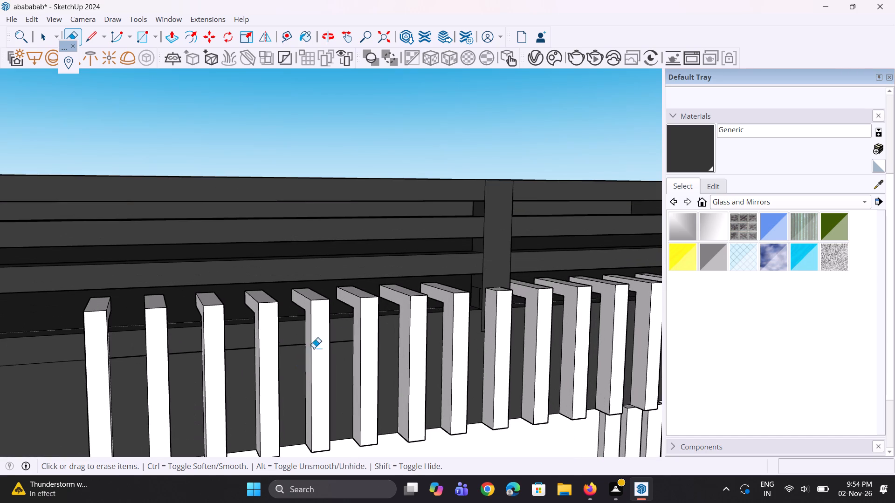
pyautogui.moveTo(345, 335); pyautogui.dragTo(343, 348)
pyautogui.moveTo(298, 343); pyautogui.dragTo(297, 355)
pyautogui.moveTo(247, 345); pyautogui.dragTo(246, 362)
pyautogui.moveTo(193, 349); pyautogui.dragTo(186, 379)
pyautogui.scroll(-6, 489, 360)
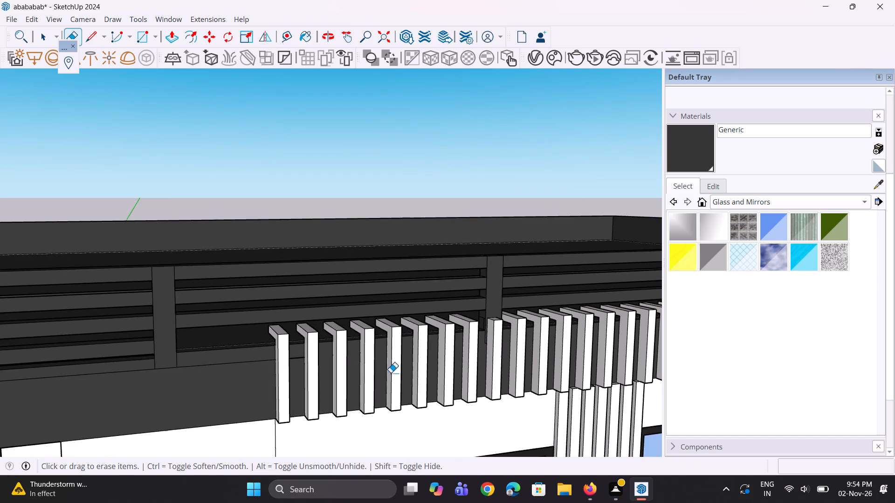
pyautogui.scroll(5, 303, 378)
pyautogui.moveTo(293, 344); pyautogui.dragTo(286, 362)
pyautogui.moveTo(246, 345); pyautogui.dragTo(245, 355)
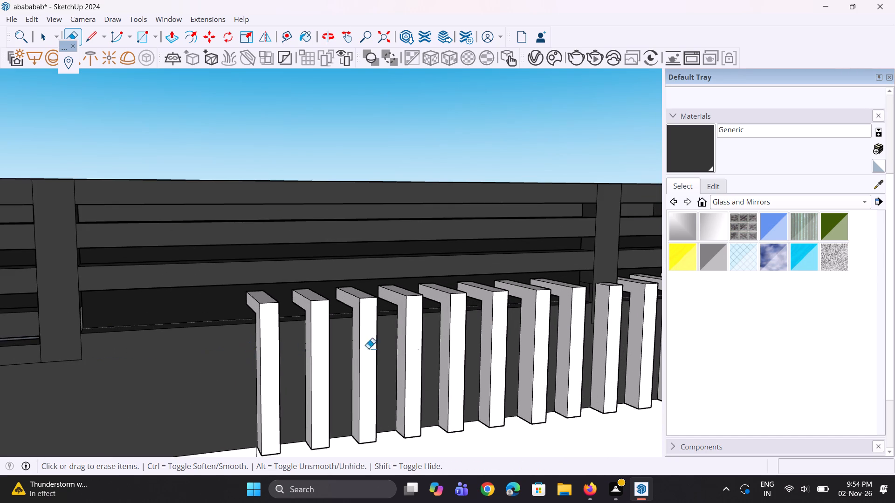
# Erase the remaining fascia seam on the far side of the fourth railing post, beyond the white blocks.
pyautogui.scroll(-6, 449, 345)
pyautogui.scroll(4, 191, 364)
pyautogui.scroll(3, 246, 347)
pyautogui.moveTo(238, 350); pyautogui.dragTo(239, 361)
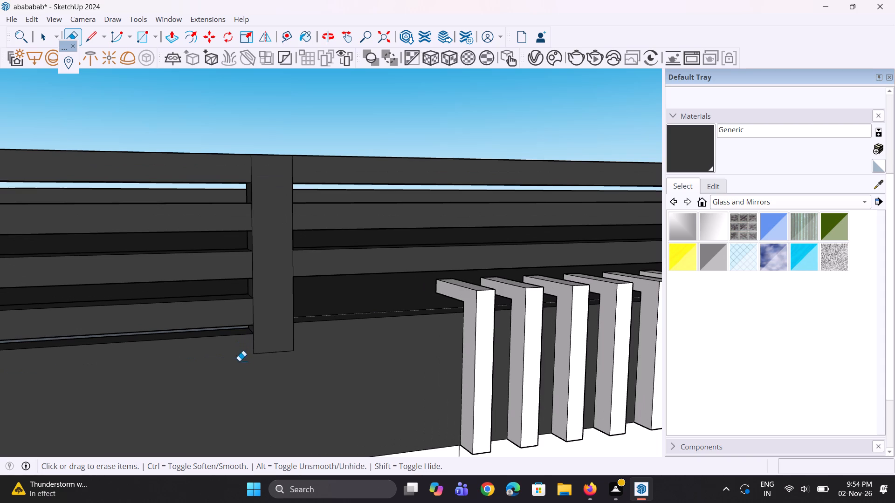
pyautogui.scroll(-6, 357, 384)
pyautogui.scroll(-6, 321, 346)
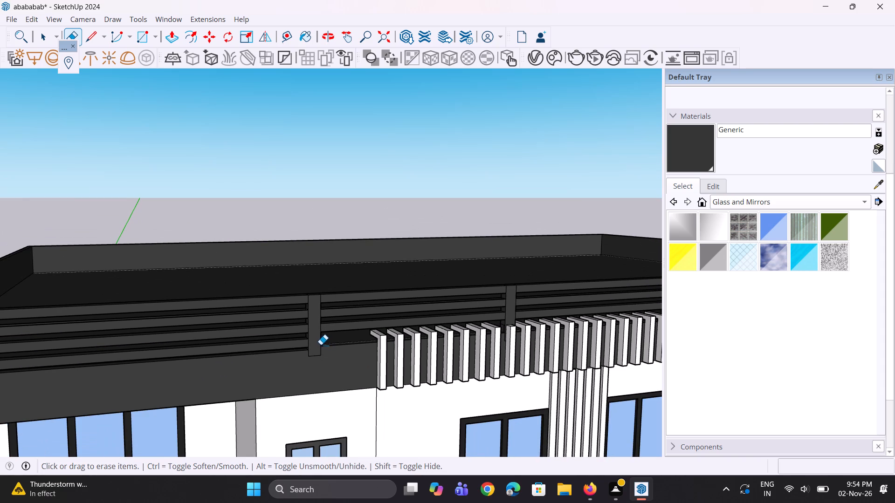